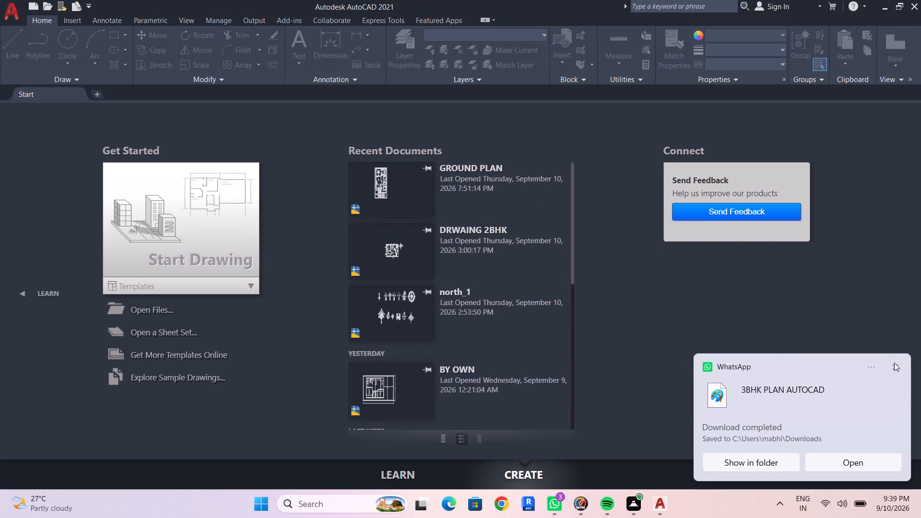
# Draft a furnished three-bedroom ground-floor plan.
# Dismiss the download notification and start a new blank drawing.
pyautogui.click(894, 364)
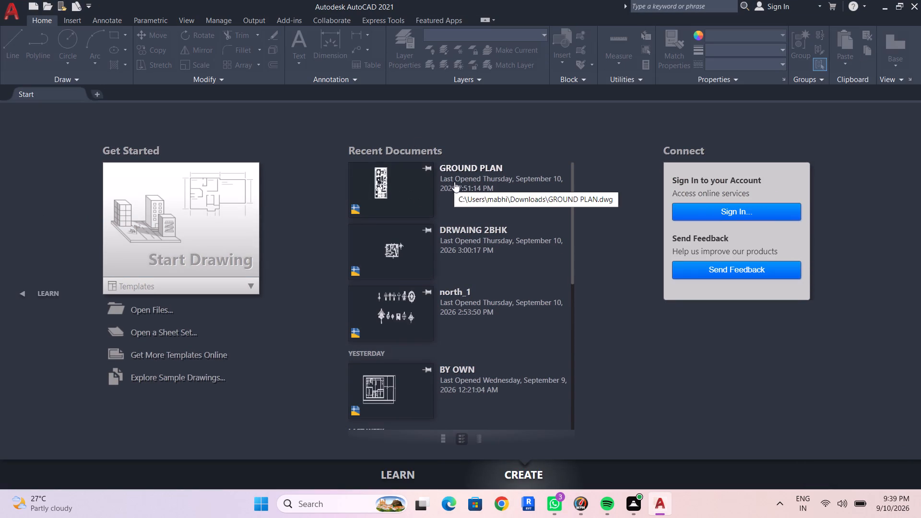
pyautogui.click(190, 217)
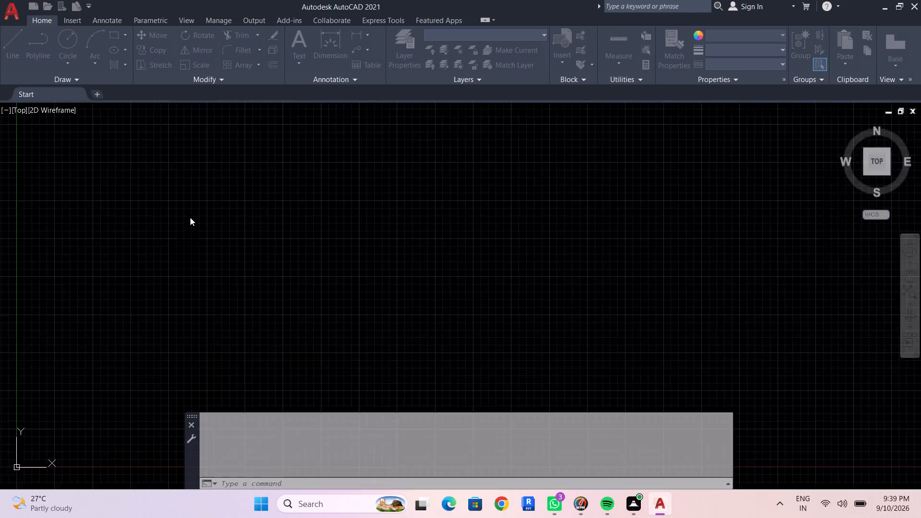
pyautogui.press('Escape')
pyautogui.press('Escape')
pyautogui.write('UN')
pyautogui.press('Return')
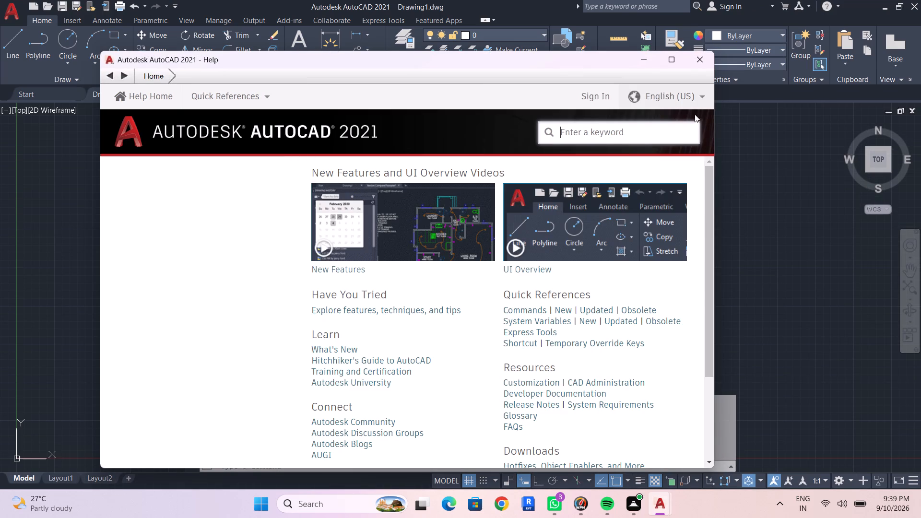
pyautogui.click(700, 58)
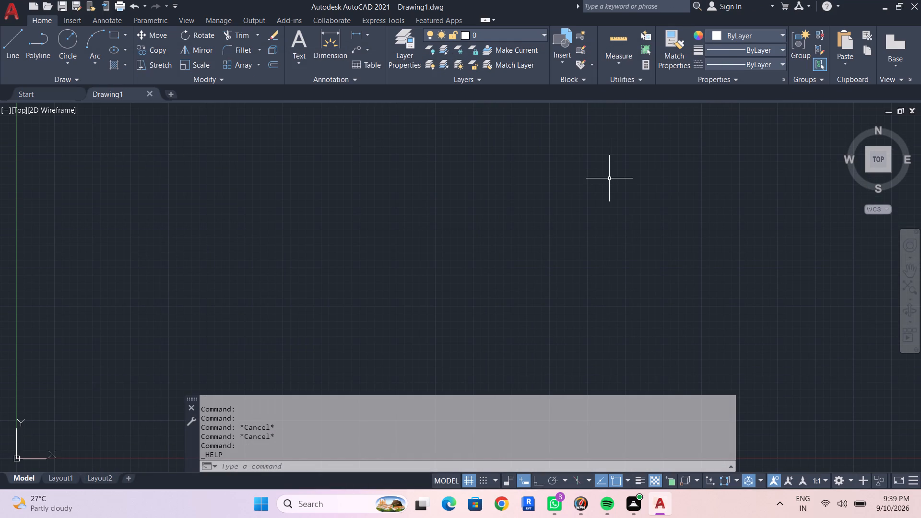
# Set the drawing's length units to Architectural with a precision of 0'-0 1/4".
pyautogui.press('u')
pyautogui.press('n')
pyautogui.press('Return')
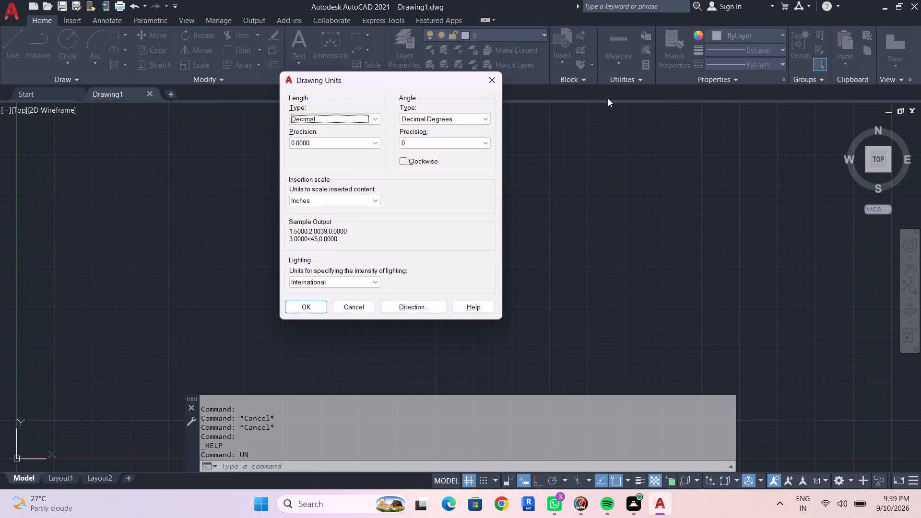
pyautogui.click(369, 122)
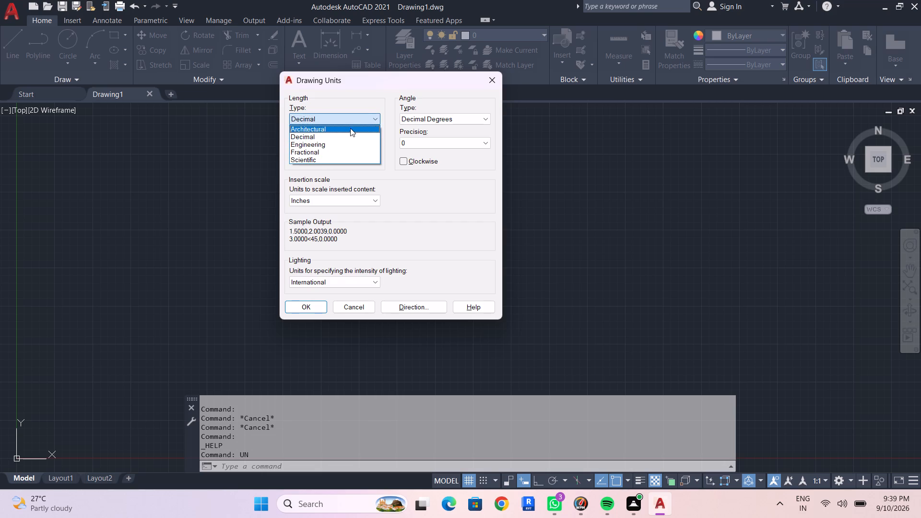
pyautogui.click(350, 128)
pyautogui.click(357, 141)
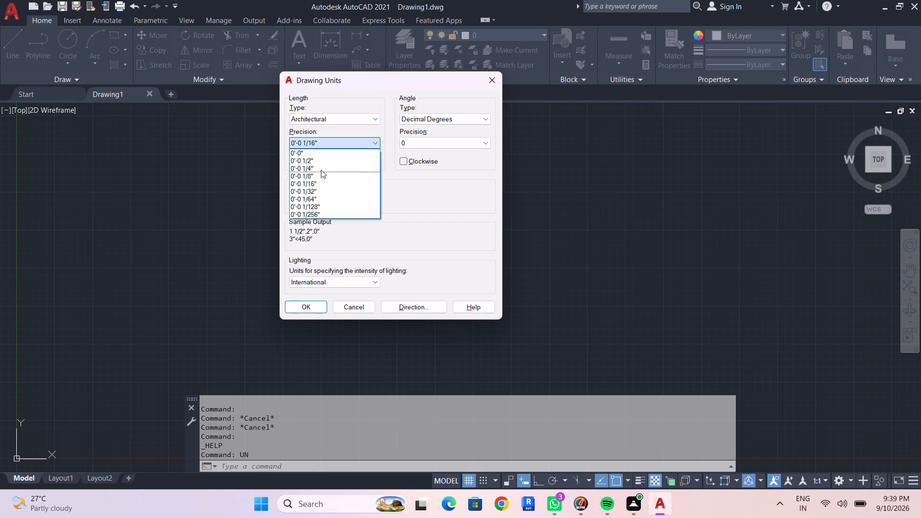
pyautogui.click(321, 168)
pyautogui.click(298, 306)
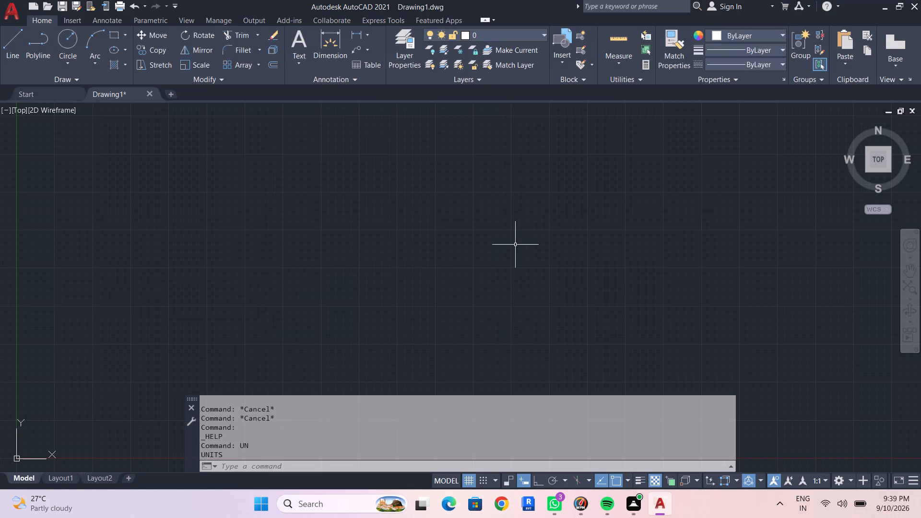
# Modify the Standard dimension style to Architectural primary units with 0'-0 1/4" precision and make it the current style.
pyautogui.press('d')
pyautogui.press('Return')
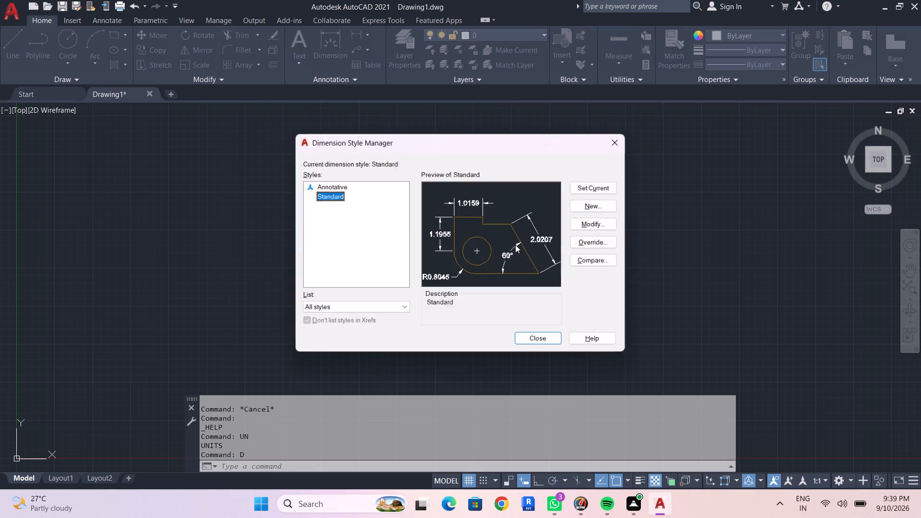
pyautogui.click(614, 223)
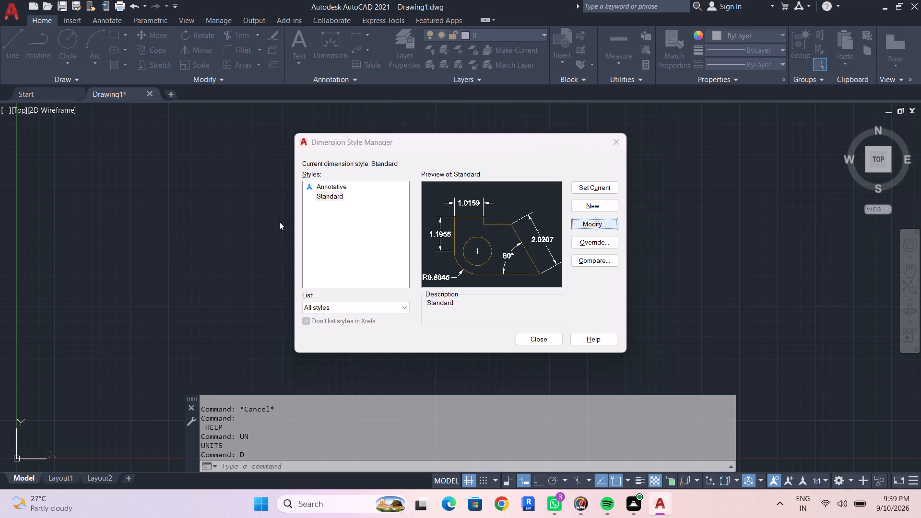
pyautogui.click(384, 91)
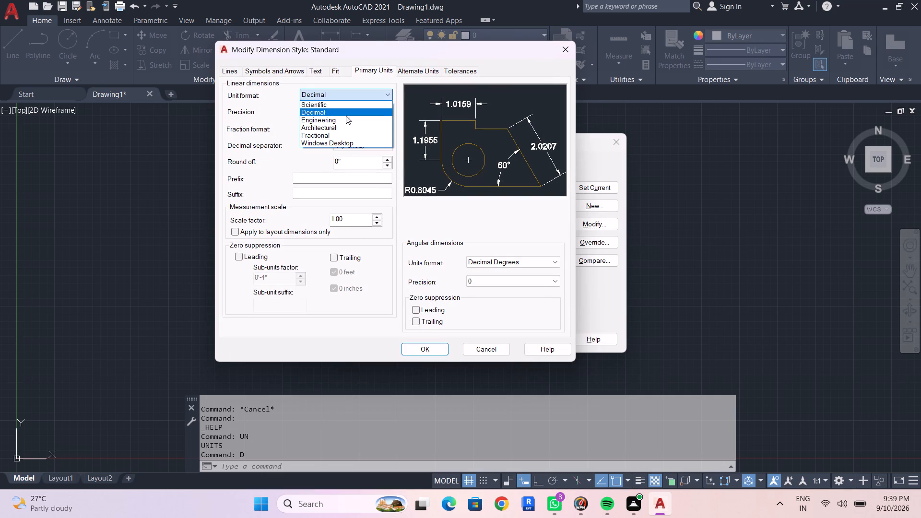
pyautogui.click(346, 130)
pyautogui.click(392, 110)
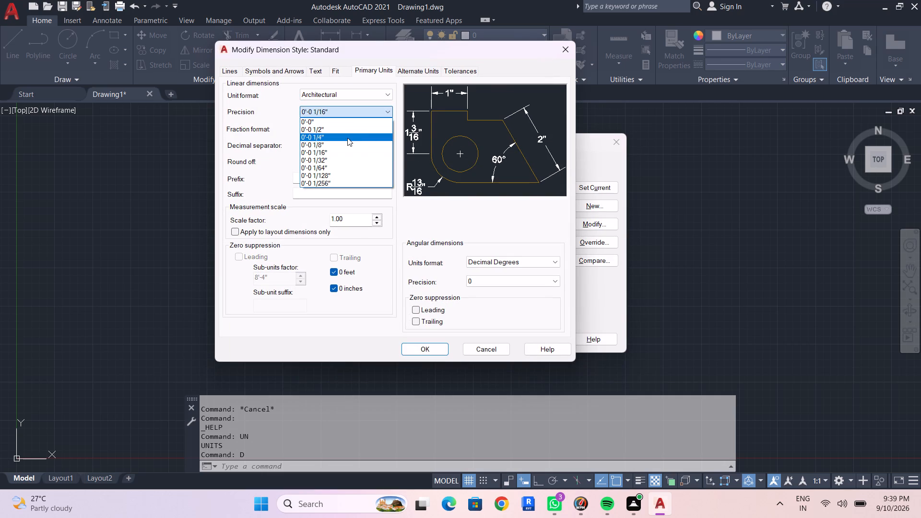
pyautogui.click(346, 139)
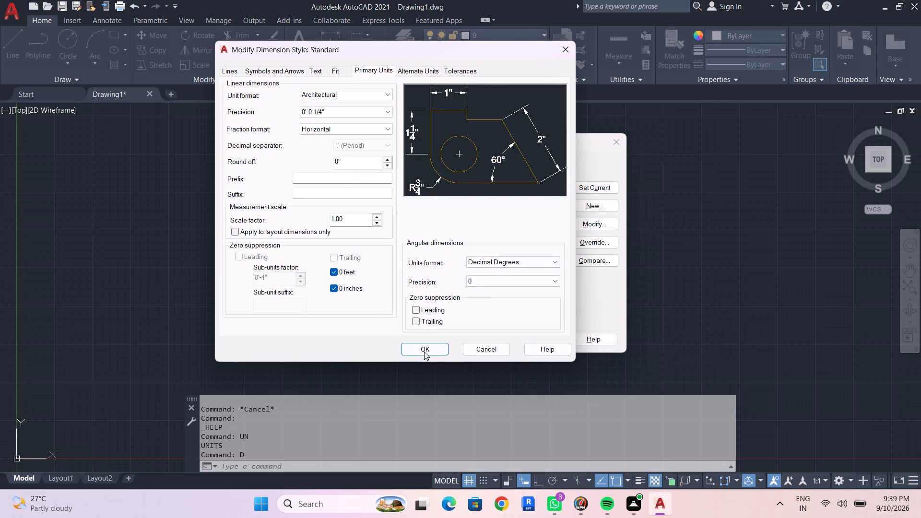
pyautogui.click(428, 351)
pyautogui.click(599, 189)
pyautogui.click(536, 344)
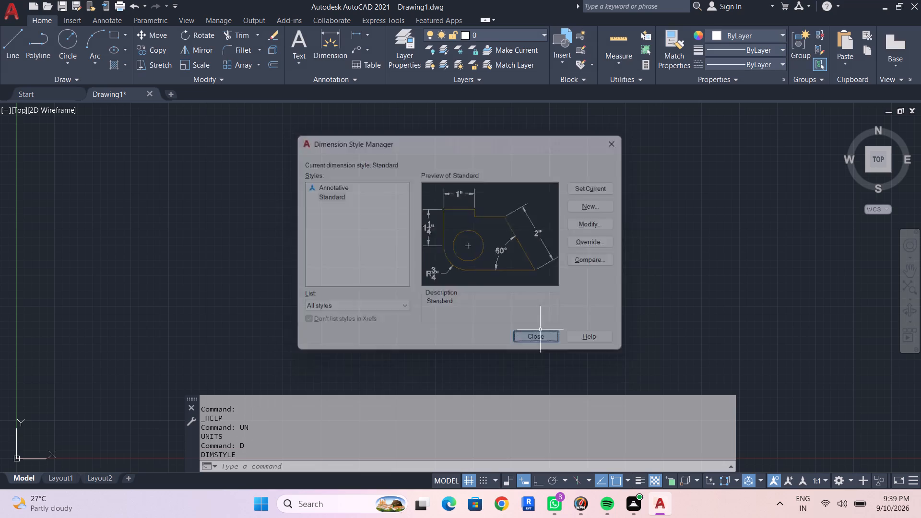
pyautogui.press('Escape')
pyautogui.press('Escape')
pyautogui.press('Escape')
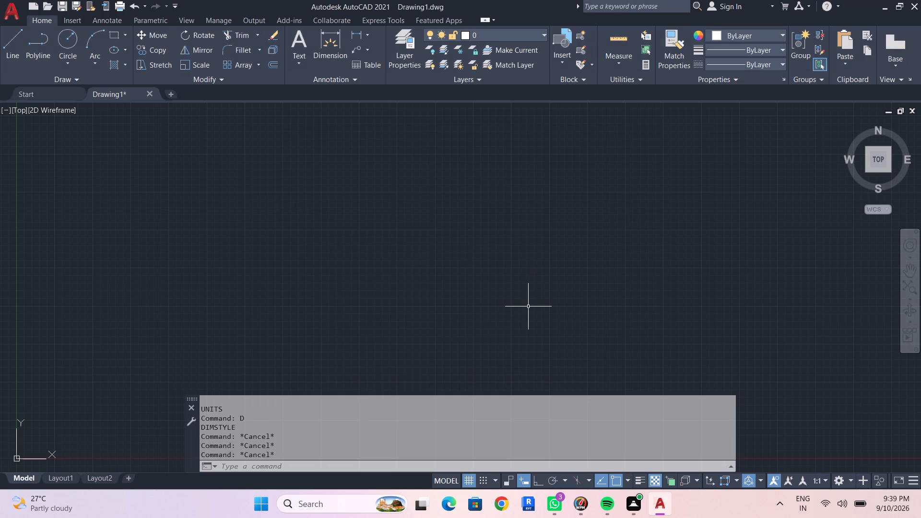
# Draw one horizontal construction line across the drawing area, above the origin.
pyautogui.write('XL')
pyautogui.press('Return')
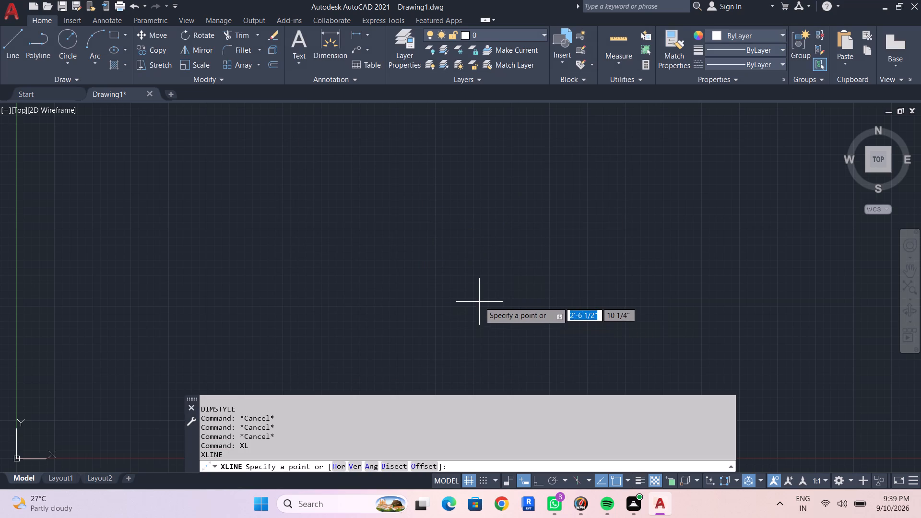
pyautogui.press('h')
pyautogui.press('Return')
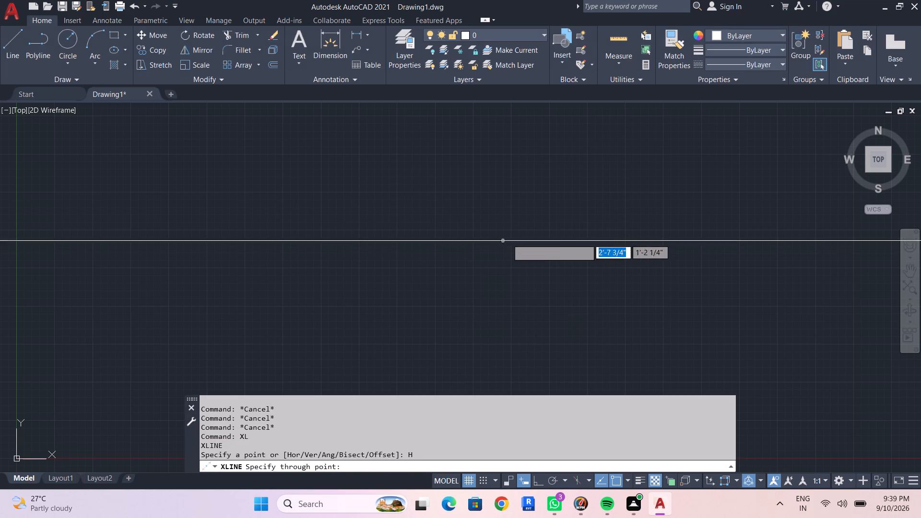
pyautogui.click(542, 210)
pyautogui.press('Escape')
pyautogui.press('Escape')
pyautogui.press('Escape')
pyautogui.press('Escape')
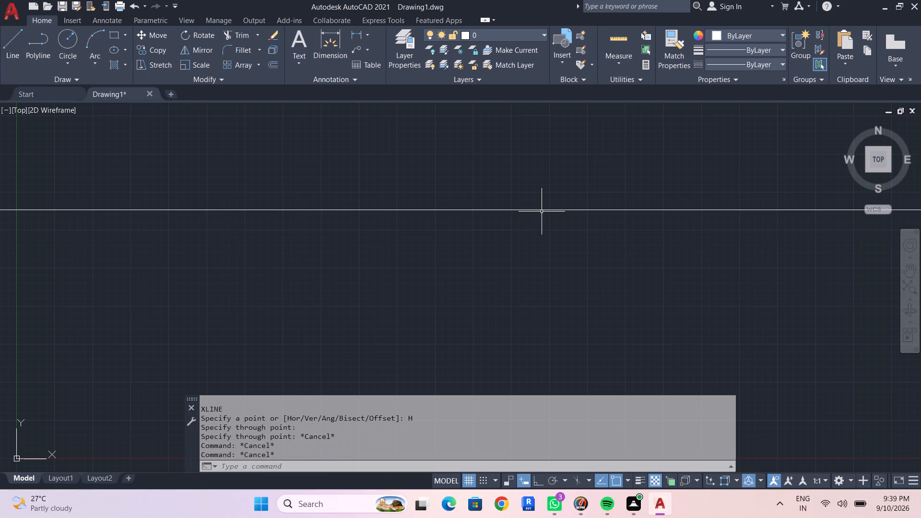
pyautogui.press('Escape')
# Offset the horizontal construction line 9" downward.
pyautogui.write('OF 9"')
pyautogui.press('Return')
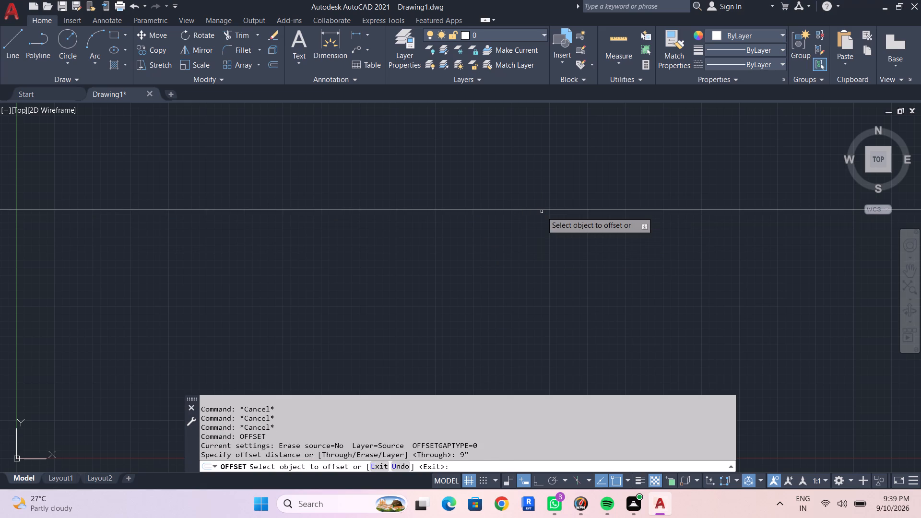
pyautogui.click(542, 211)
pyautogui.click(536, 232)
pyautogui.scroll(-4, 536, 285)
pyautogui.moveTo(548, 294); pyautogui.dragTo(549, 294, button='middle')
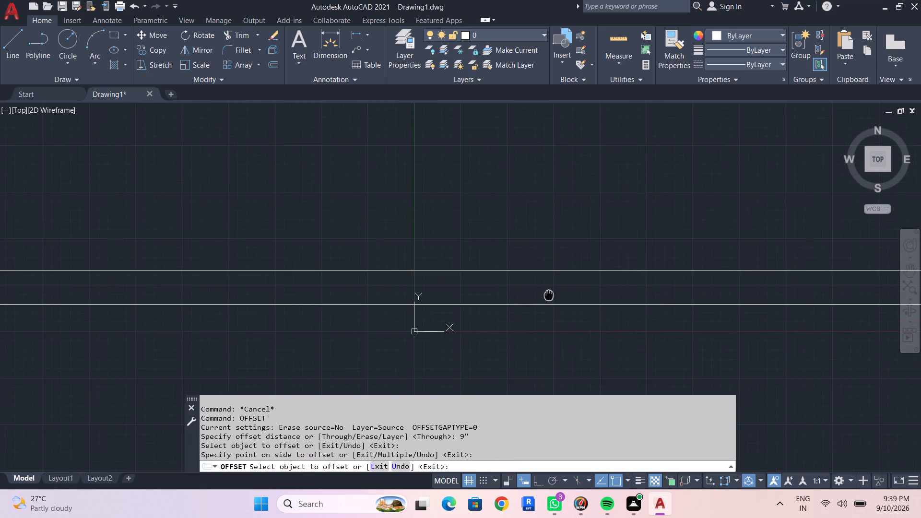
pyautogui.scroll(-1, 549, 294)
pyautogui.moveTo(549, 294); pyautogui.dragTo(531, 212, button='middle')
pyautogui.moveTo(655, 336); pyautogui.dragTo(108, 234, button='middle')
pyautogui.scroll(-2, 353, 261)
pyautogui.press('Escape')
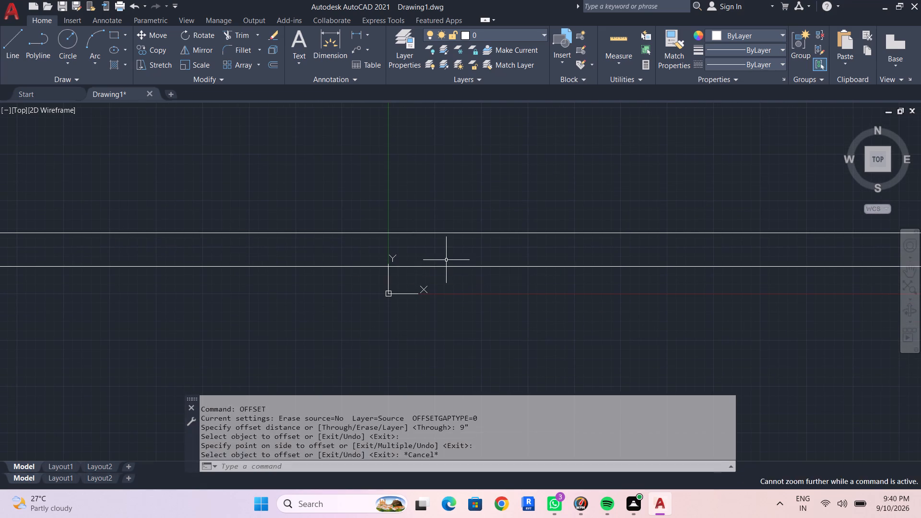
pyautogui.press('Escape')
# Offset the upper horizontal construction line 60' downward.
pyautogui.scroll(-1, 479, 292)
pyautogui.moveTo(479, 292); pyautogui.dragTo(94, 260, button='middle')
pyautogui.scroll(1, 78, 250)
pyautogui.scroll(-3, 432, 267)
pyautogui.moveTo(471, 273); pyautogui.dragTo(177, 217, button='middle')
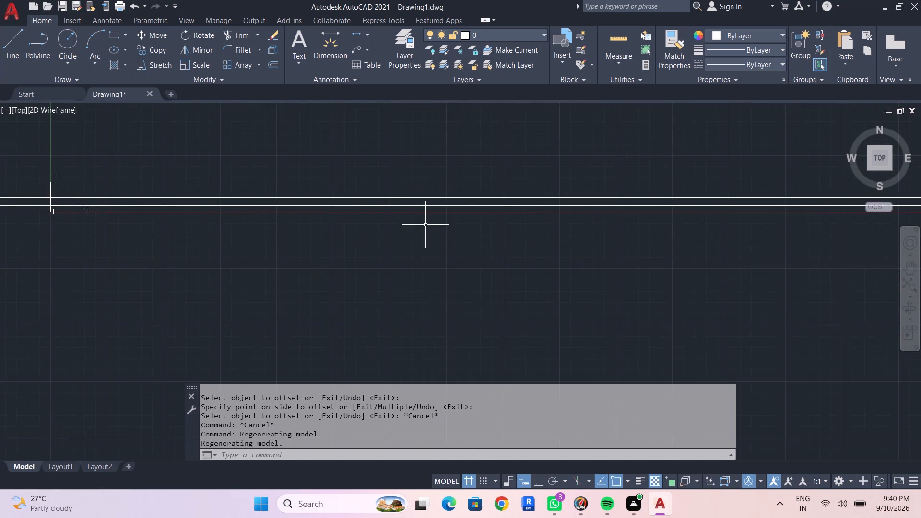
pyautogui.scroll(-1, 456, 245)
pyautogui.moveTo(456, 245); pyautogui.dragTo(432, 237, button='middle')
pyautogui.scroll(3, 419, 231)
pyautogui.moveTo(446, 233); pyautogui.dragTo(449, 180, button='middle')
pyautogui.scroll(-1, 452, 183)
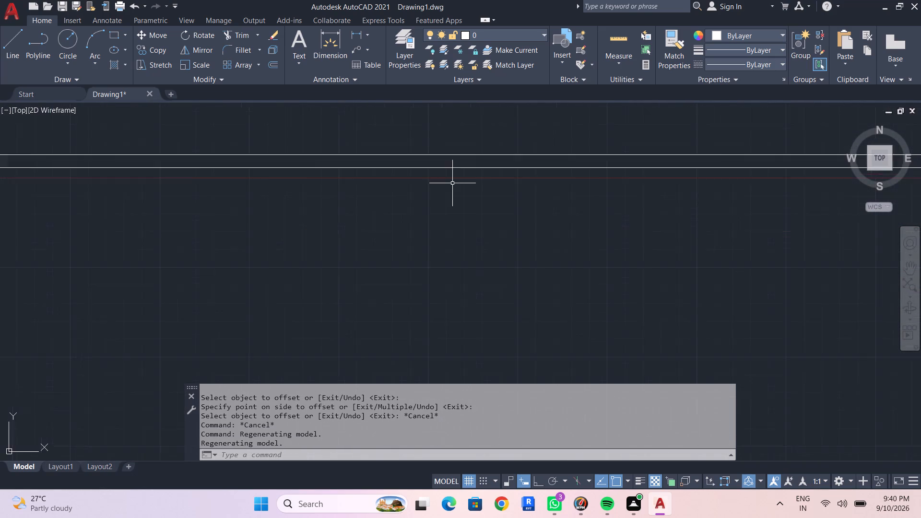
pyautogui.scroll(-1, 452, 183)
pyautogui.middleClick(451, 199)
pyautogui.press('Escape')
pyautogui.press('Escape')
pyautogui.press('Escape')
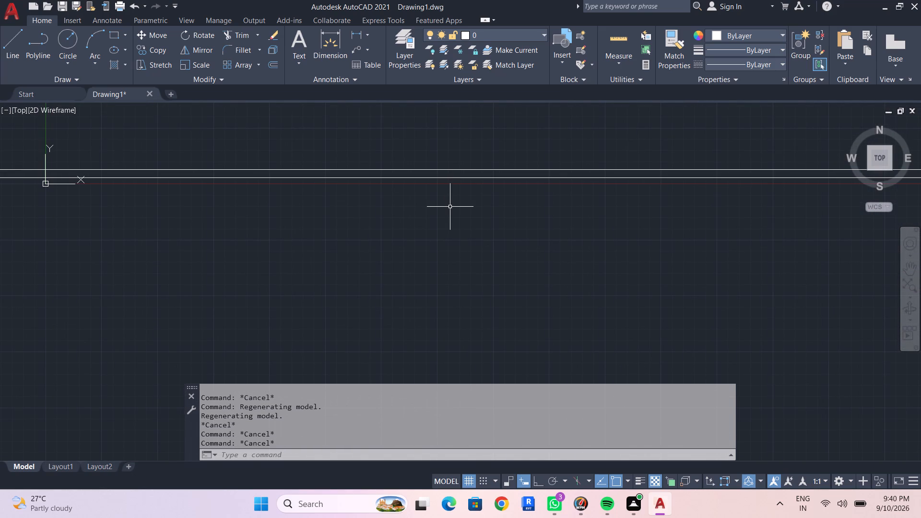
pyautogui.write('OF')
pyautogui.press('space')
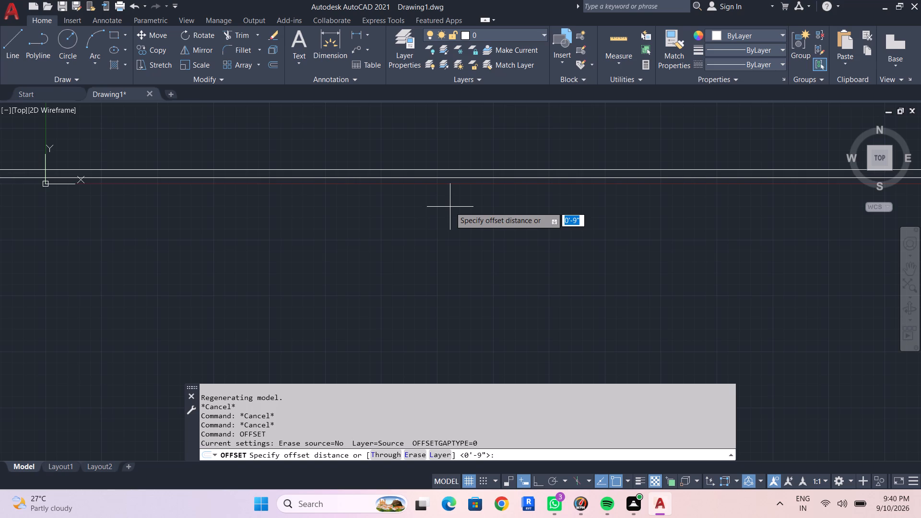
pyautogui.write("60'")
pyautogui.press('Return')
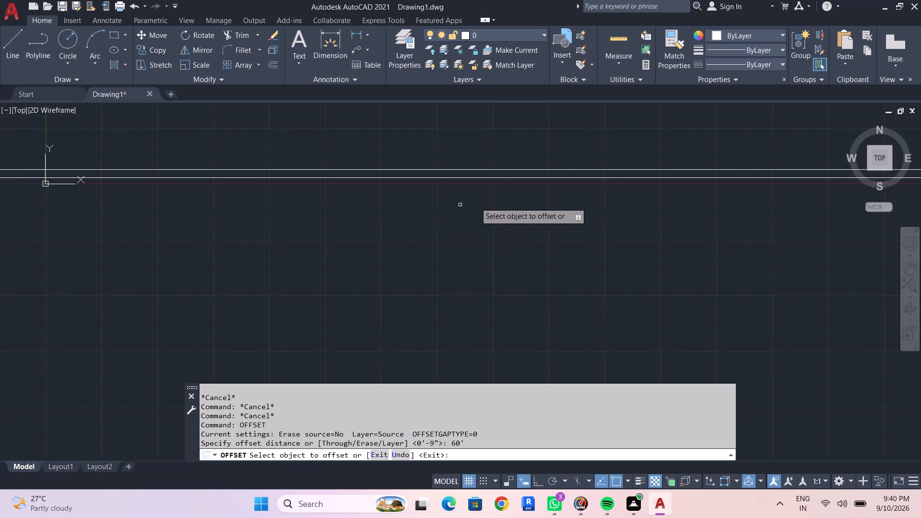
pyautogui.click(527, 170)
pyautogui.moveTo(531, 288); pyautogui.dragTo(523, 116, button='middle')
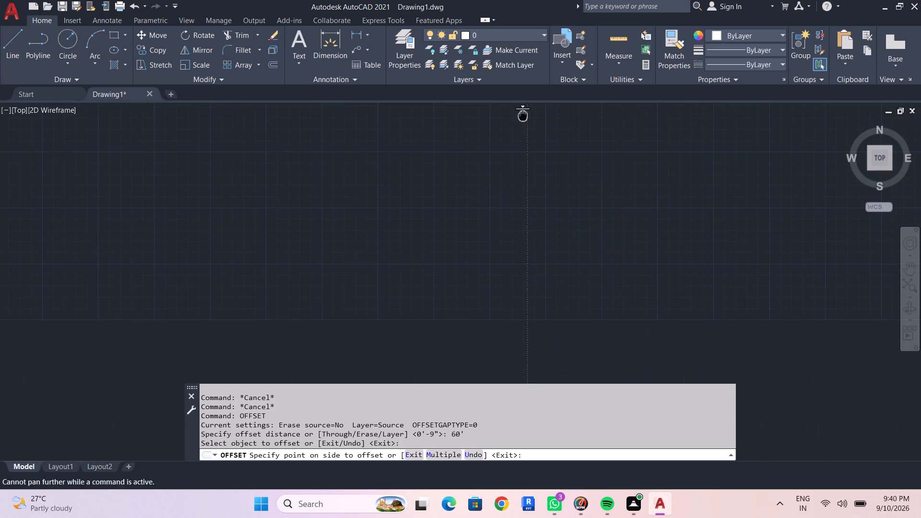
pyautogui.moveTo(523, 116); pyautogui.dragTo(521, 104, button='middle')
pyautogui.moveTo(566, 284); pyautogui.dragTo(525, 89, button='middle')
pyautogui.scroll(-7, 552, 269)
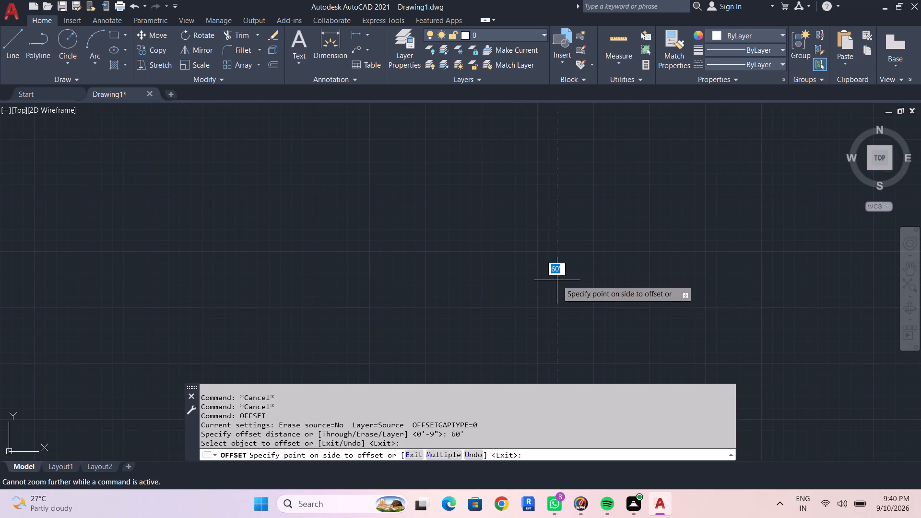
pyautogui.scroll(-20, 558, 281)
pyautogui.scroll(-5, 543, 322)
pyautogui.scroll(3, 564, 294)
pyautogui.scroll(-6, 555, 306)
pyautogui.moveTo(564, 228); pyautogui.dragTo(565, 235, button='middle')
pyautogui.scroll(-11, 565, 228)
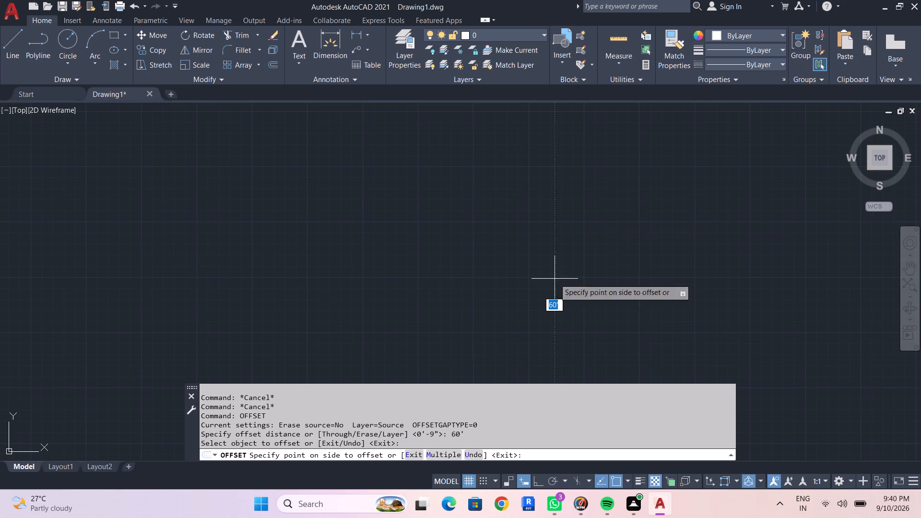
pyautogui.moveTo(571, 314); pyautogui.dragTo(565, 0, button='middle')
pyautogui.moveTo(632, 321); pyautogui.dragTo(577, 95, button='middle')
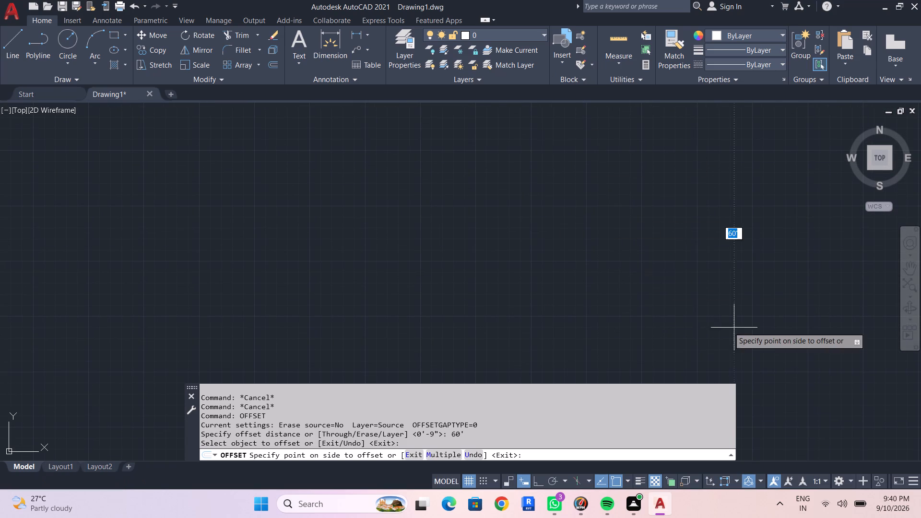
pyautogui.click(754, 317)
# Examine the horizontal construction lines above and below the origin to locate the 60' offset copy.
pyautogui.scroll(-9, 688, 275)
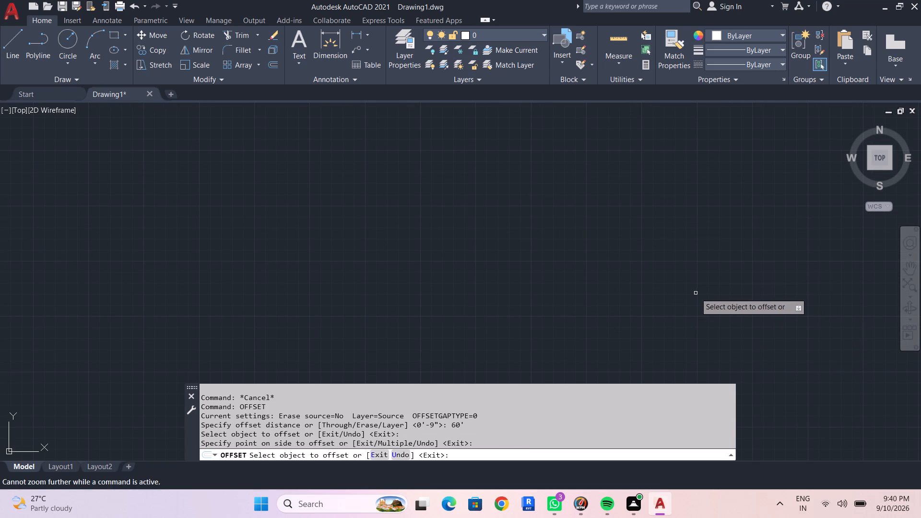
pyautogui.scroll(-9, 691, 313)
pyautogui.scroll(1, 654, 283)
pyautogui.moveTo(446, 258); pyautogui.dragTo(382, 389, button='middle')
pyautogui.moveTo(437, 265); pyautogui.dragTo(428, 345, button='middle')
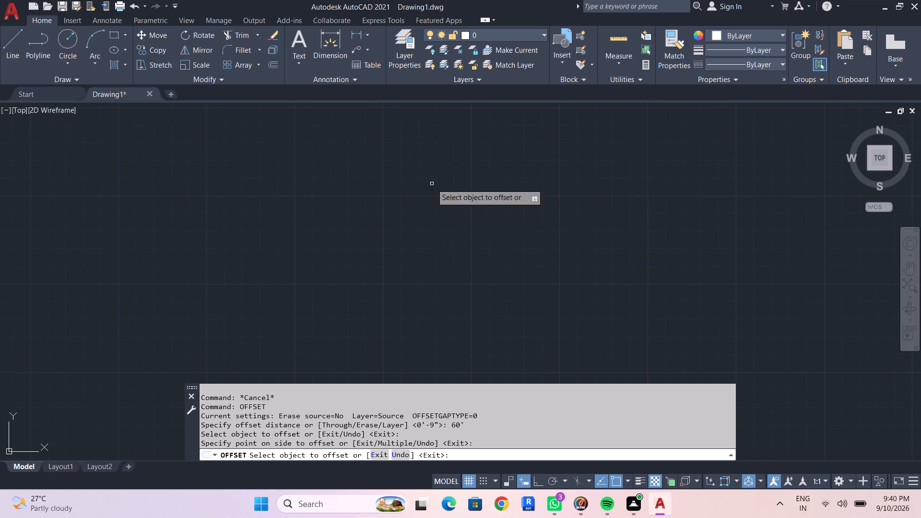
pyautogui.moveTo(432, 402); pyautogui.dragTo(432, 389, button='middle')
pyautogui.moveTo(428, 123); pyautogui.dragTo(409, 386, button='middle')
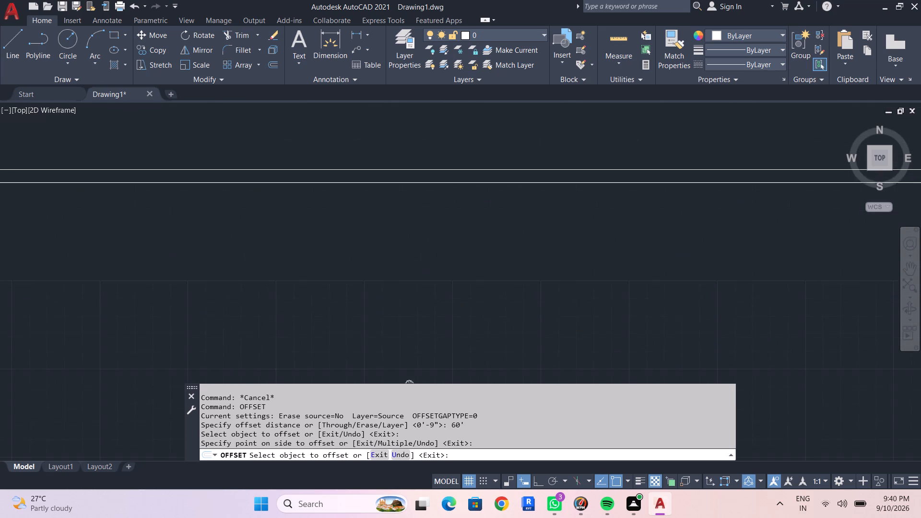
pyautogui.moveTo(409, 386); pyautogui.dragTo(409, 373, button='middle')
pyautogui.scroll(-5, 472, 206)
pyautogui.moveTo(513, 265); pyautogui.dragTo(508, 150, button='middle')
pyautogui.scroll(1, 508, 151)
pyautogui.scroll(-4, 514, 213)
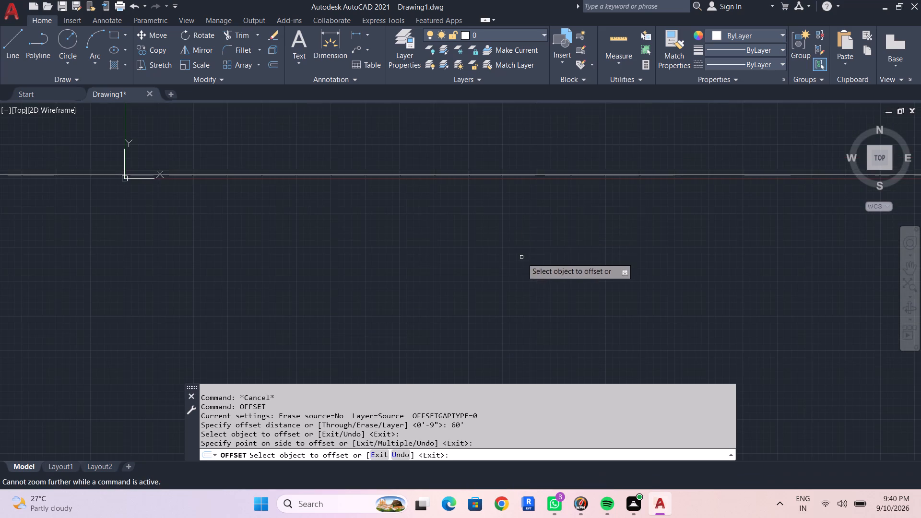
pyautogui.scroll(-1, 524, 272)
pyautogui.scroll(2, 526, 275)
pyautogui.scroll(-4, 533, 283)
pyautogui.moveTo(535, 297); pyautogui.dragTo(536, 151, button='middle')
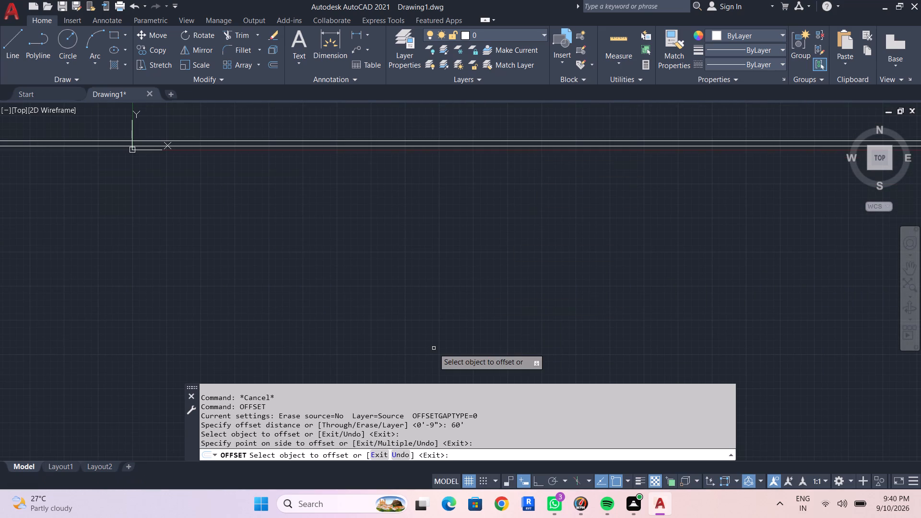
# Hide the floating command line window and end the running Offset command.
pyautogui.click(191, 396)
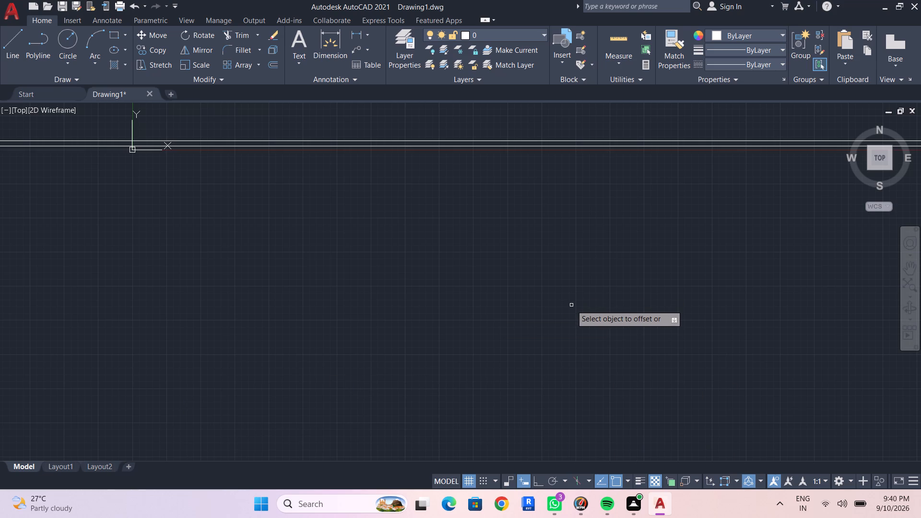
pyautogui.press('Escape')
pyautogui.press('Escape')
# Offset the lowest horizontal construction line 9" upward.
pyautogui.scroll(-4, 573, 307)
pyautogui.moveTo(573, 311); pyautogui.dragTo(382, 251, button='middle')
pyautogui.scroll(2, 596, 253)
pyautogui.moveTo(596, 253); pyautogui.dragTo(397, 237, button='middle')
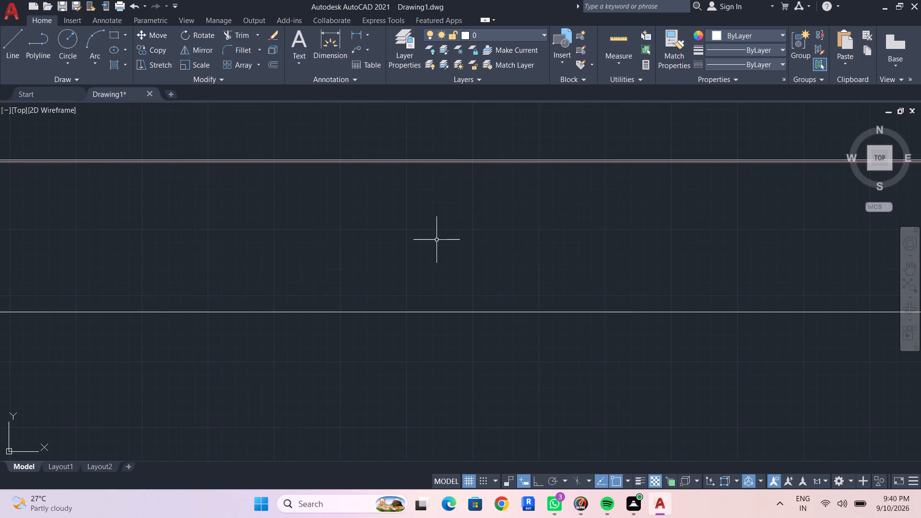
pyautogui.press('Escape')
pyautogui.press('Escape')
pyautogui.write('OF')
pyautogui.press('space')
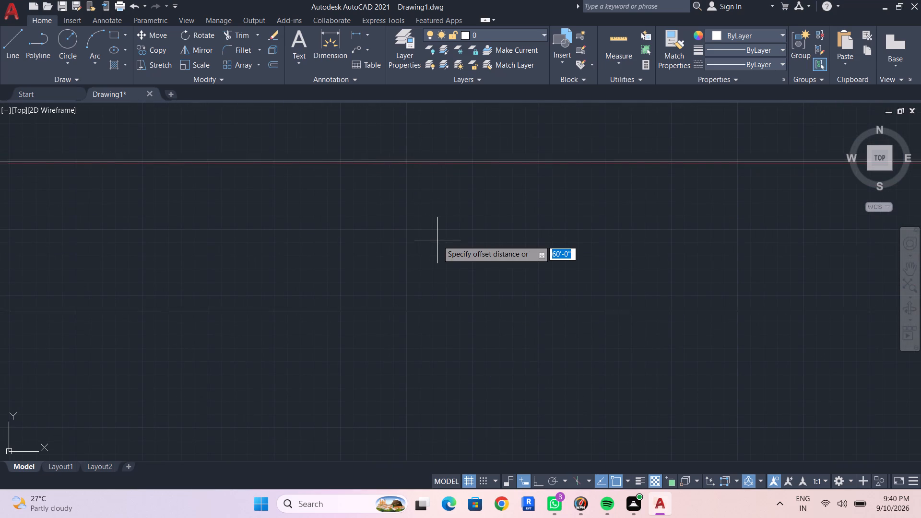
pyautogui.write('9"')
pyautogui.press('Return')
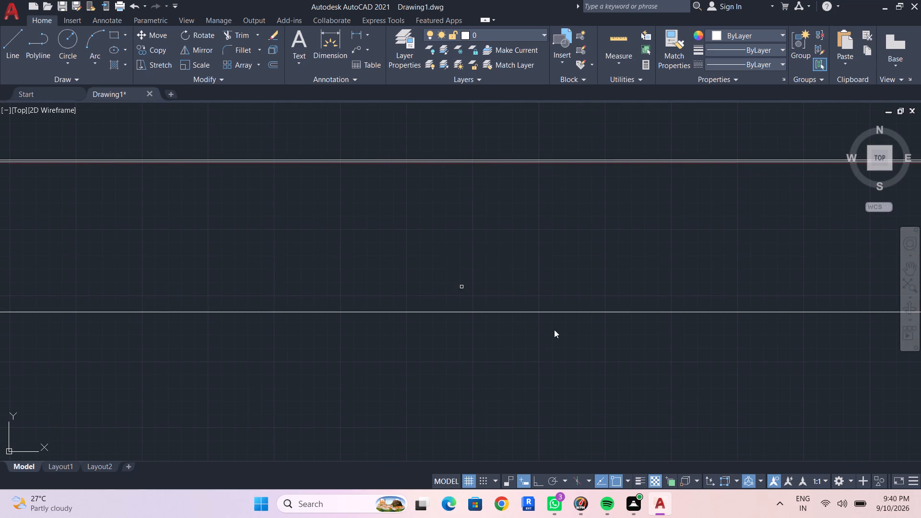
pyautogui.scroll(1, 602, 316)
pyautogui.moveTo(597, 336); pyautogui.dragTo(590, 383, button='middle')
pyautogui.scroll(1, 589, 383)
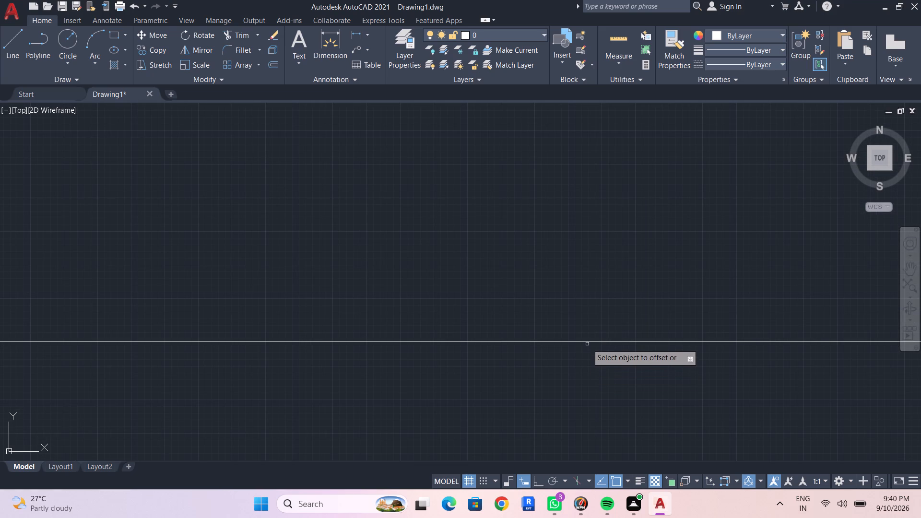
pyautogui.click(588, 341)
pyautogui.click(588, 331)
pyautogui.moveTo(529, 302); pyautogui.dragTo(531, 306, button='middle')
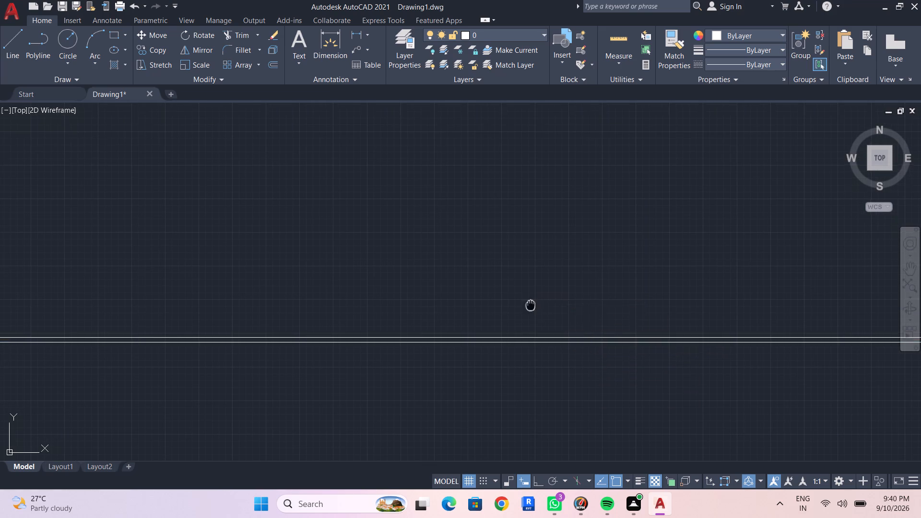
pyautogui.moveTo(531, 306); pyautogui.dragTo(626, 363, button='middle')
pyautogui.scroll(-2, 621, 335)
pyautogui.press('Escape')
pyautogui.press('Escape')
pyautogui.press('Escape')
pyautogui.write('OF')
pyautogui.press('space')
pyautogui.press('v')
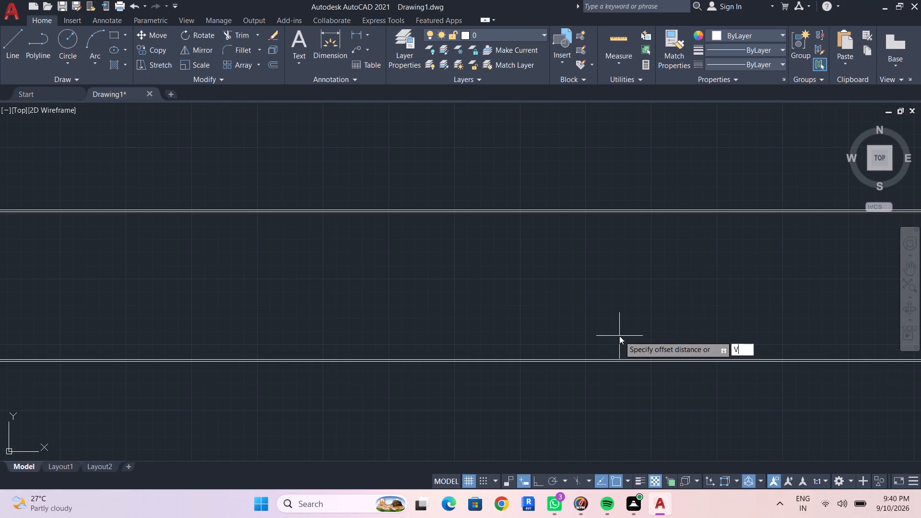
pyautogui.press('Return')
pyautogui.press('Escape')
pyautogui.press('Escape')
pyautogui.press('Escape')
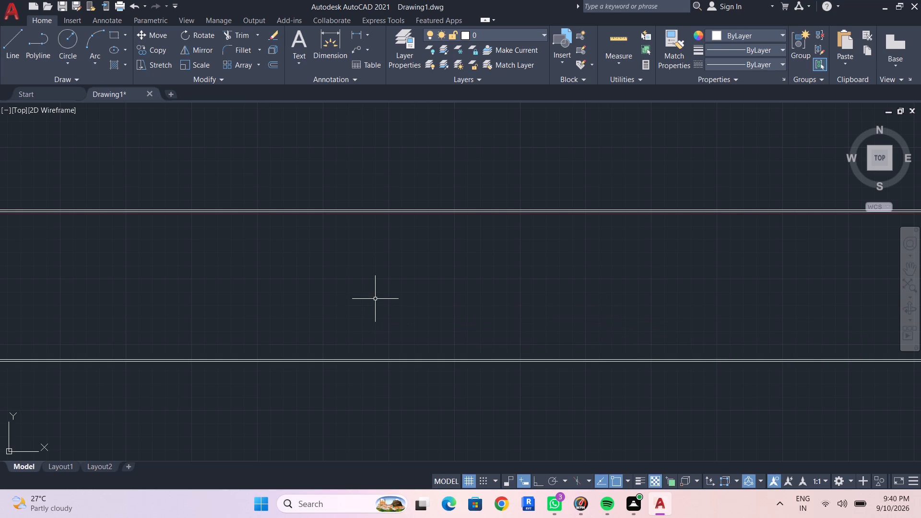
# Draw one vertical construction line crossing the horizontal pairs at about X 255'-2".
pyautogui.write('XL')
pyautogui.press('Return')
pyautogui.press('v')
pyautogui.press('Return')
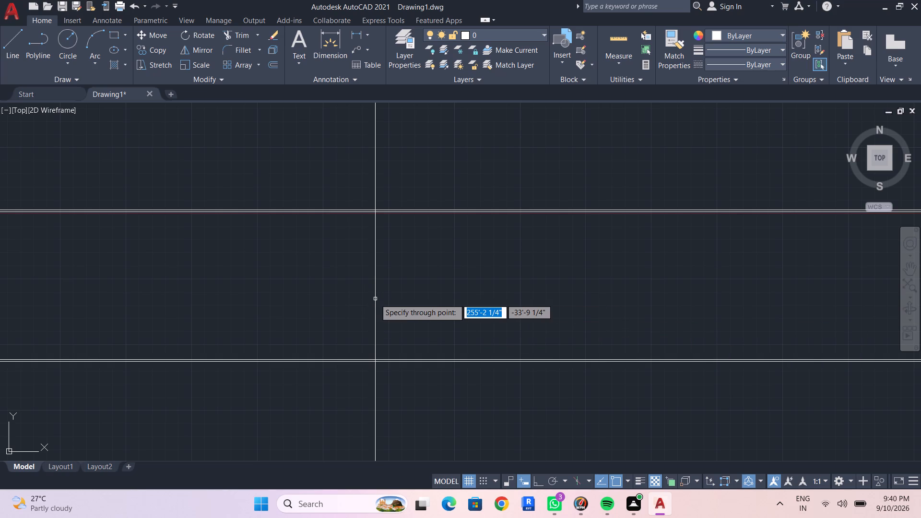
pyautogui.click(375, 299)
pyautogui.press('Escape')
pyautogui.press('Escape')
pyautogui.press('Escape')
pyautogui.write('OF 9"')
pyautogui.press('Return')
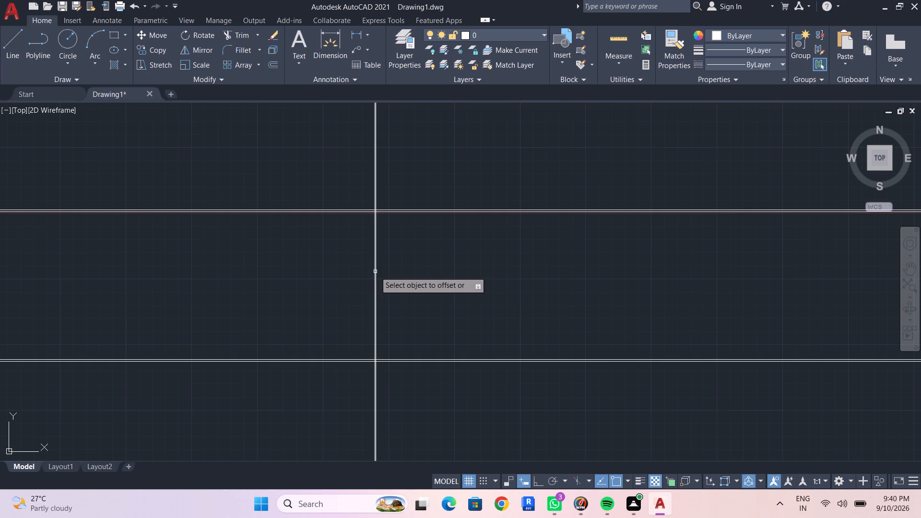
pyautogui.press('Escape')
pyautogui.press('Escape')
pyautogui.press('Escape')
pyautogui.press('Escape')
# Offset the vertical construction line 30' to the right.
pyautogui.write('OF')
pyautogui.press('space')
pyautogui.write("30'")
pyautogui.press('Return')
pyautogui.click(381, 282)
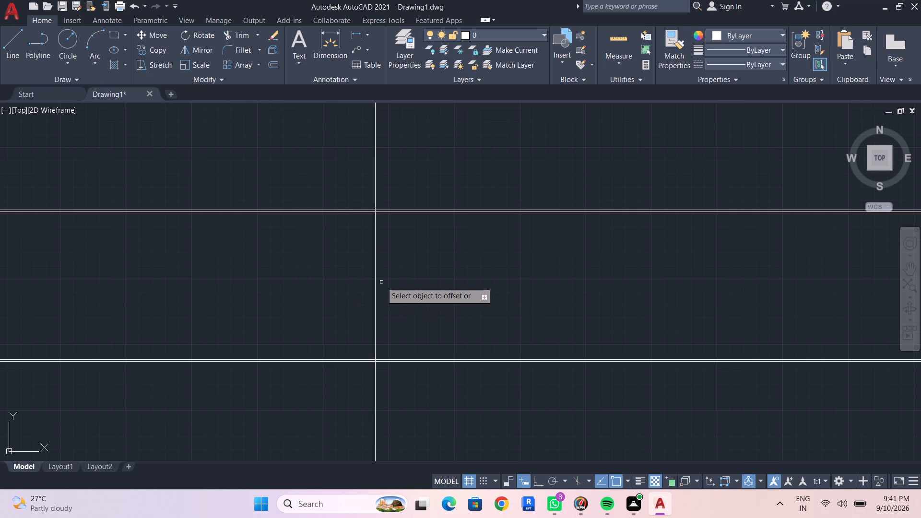
pyautogui.click(374, 284)
pyautogui.click(566, 291)
pyautogui.press('Escape')
pyautogui.press('Escape')
pyautogui.press('Escape')
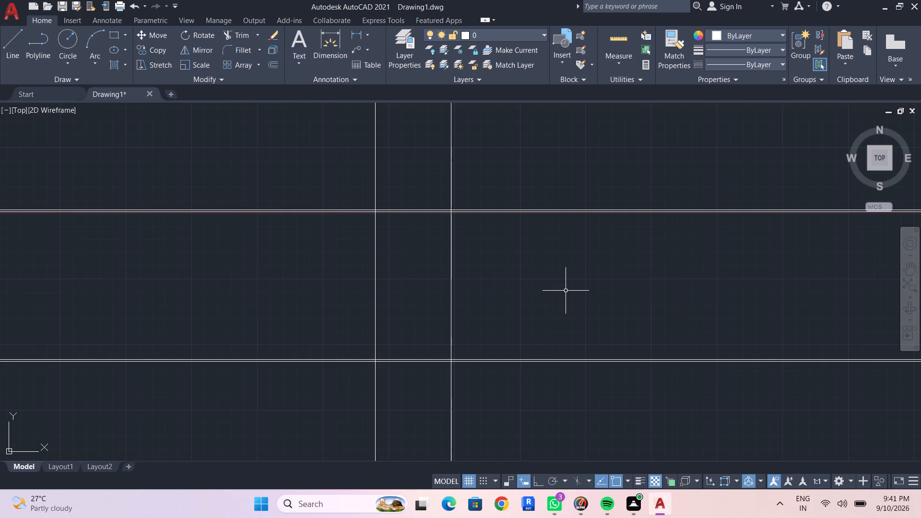
# Offset the left vertical construction line 9" to the right, toward the inside of the outline.
pyautogui.write('OF')
pyautogui.press('space')
pyautogui.write('9:')
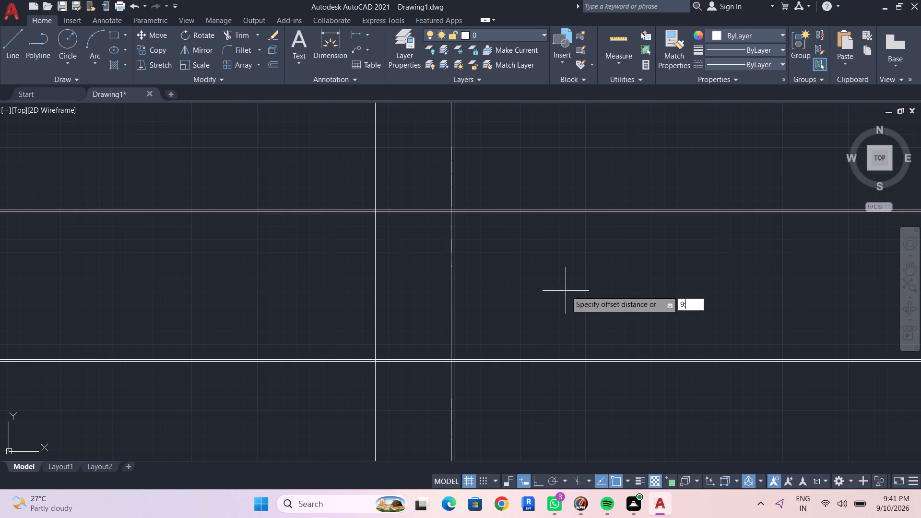
pyautogui.hotkey('shift', 'BackSpace')
pyautogui.hotkey('shift', '"')
pyautogui.hotkey('shift', 'Return')
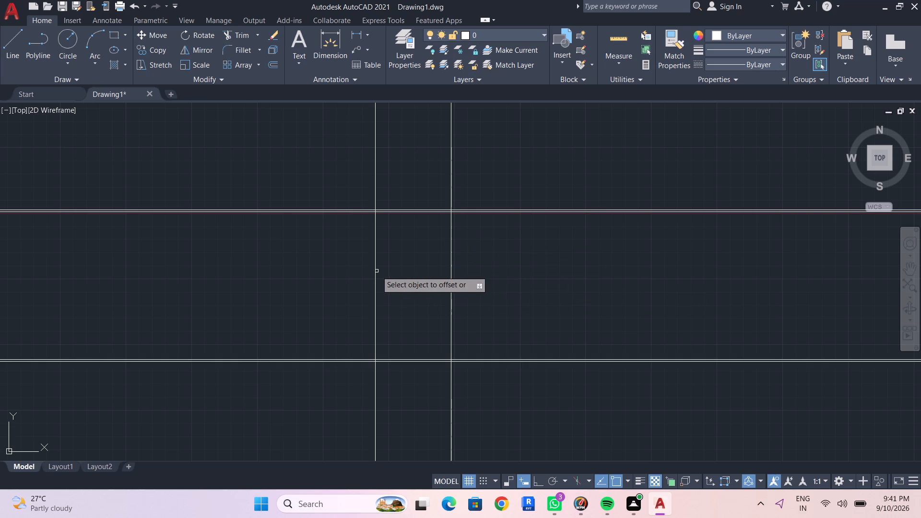
pyautogui.click(376, 271)
pyautogui.click(389, 271)
# Offset the right vertical construction line 9" to the left, toward the inside of the outline.
pyautogui.click(449, 265)
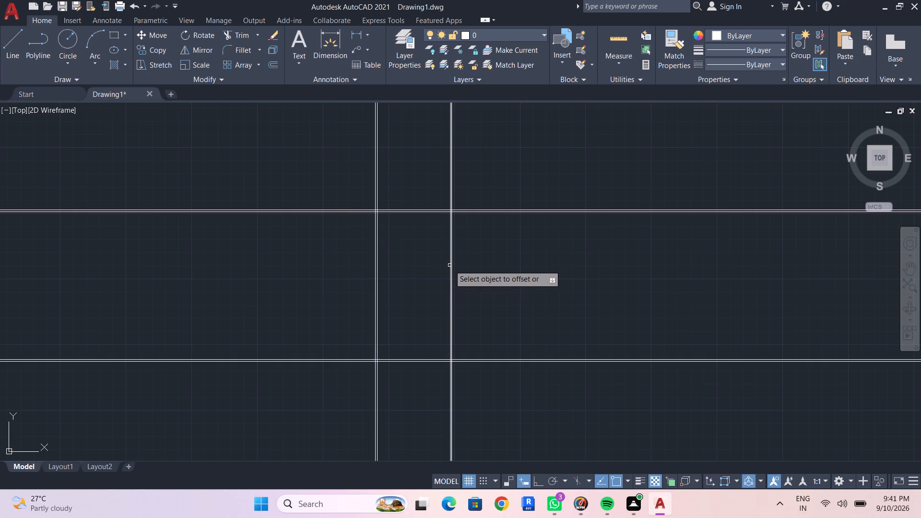
pyautogui.click(449, 265)
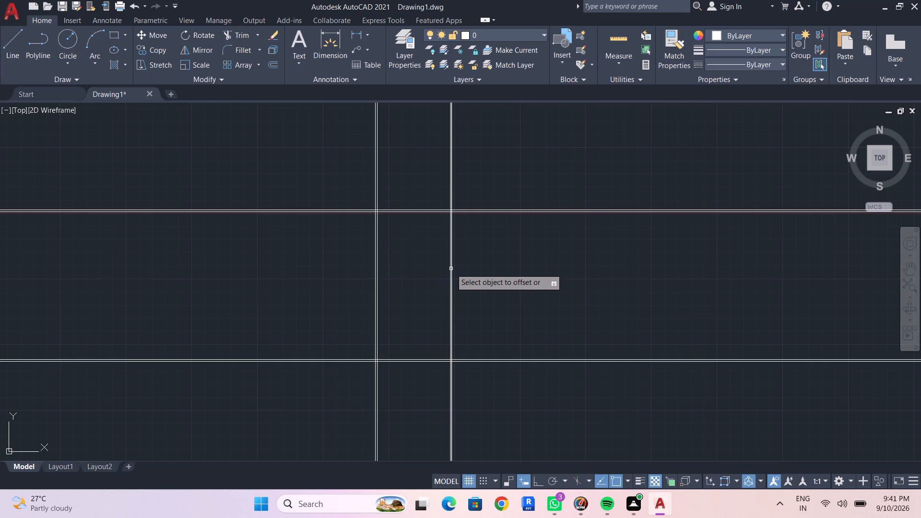
pyautogui.click(451, 269)
pyautogui.scroll(1, 435, 273)
pyautogui.click(435, 273)
pyautogui.press('Escape')
pyautogui.press('Escape')
pyautogui.press('Escape')
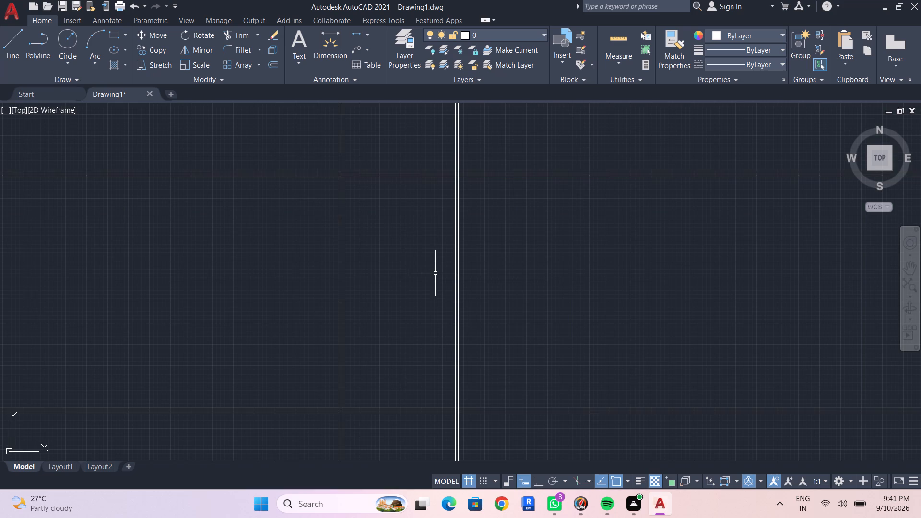
# Trim all construction line ends outside the outer rectangle, leaving a closed double-line wall outline.
pyautogui.write('TR')
pyautogui.press('Return')
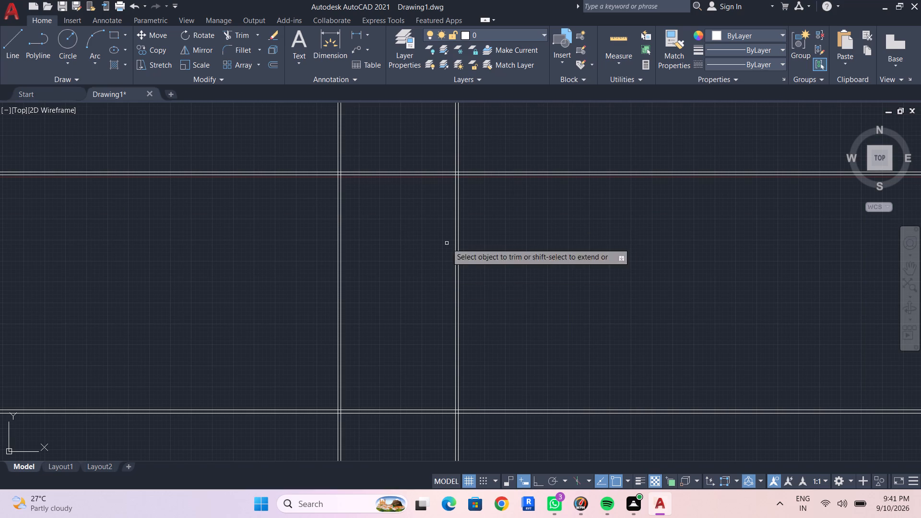
pyautogui.moveTo(555, 181); pyautogui.dragTo(296, 424)
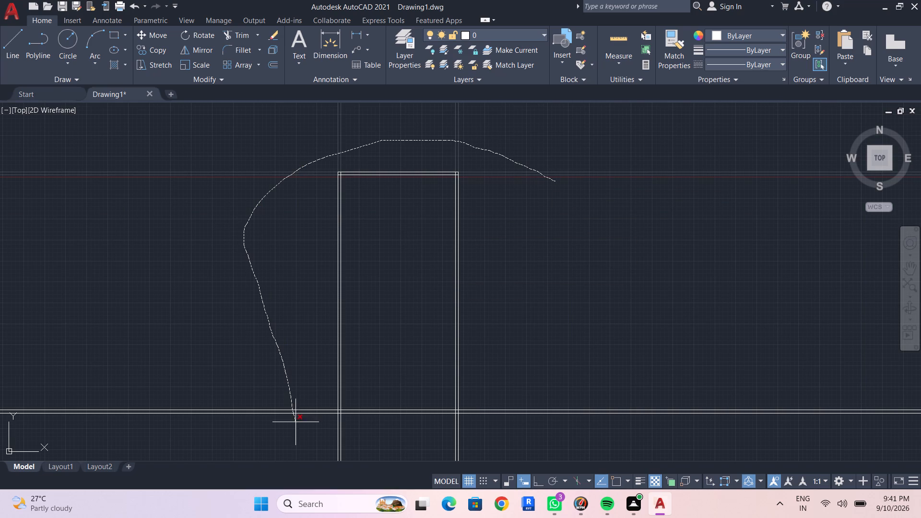
pyautogui.moveTo(296, 424); pyautogui.dragTo(546, 349)
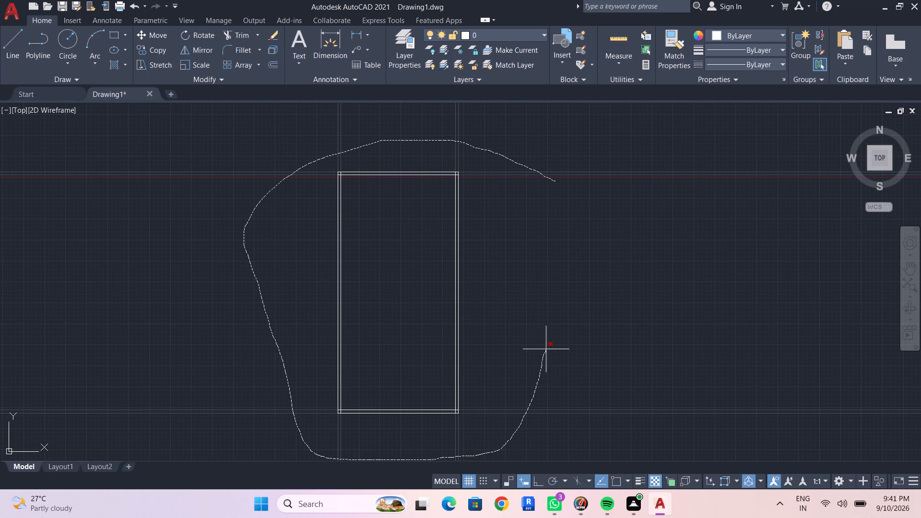
pyautogui.moveTo(546, 349); pyautogui.dragTo(540, 341)
pyautogui.moveTo(391, 218); pyautogui.dragTo(409, 245, button='middle')
pyautogui.press('Escape')
pyautogui.scroll(1, 409, 236)
pyautogui.press('Escape')
pyautogui.scroll(2, 391, 217)
pyautogui.moveTo(404, 231); pyautogui.dragTo(408, 267, button='middle')
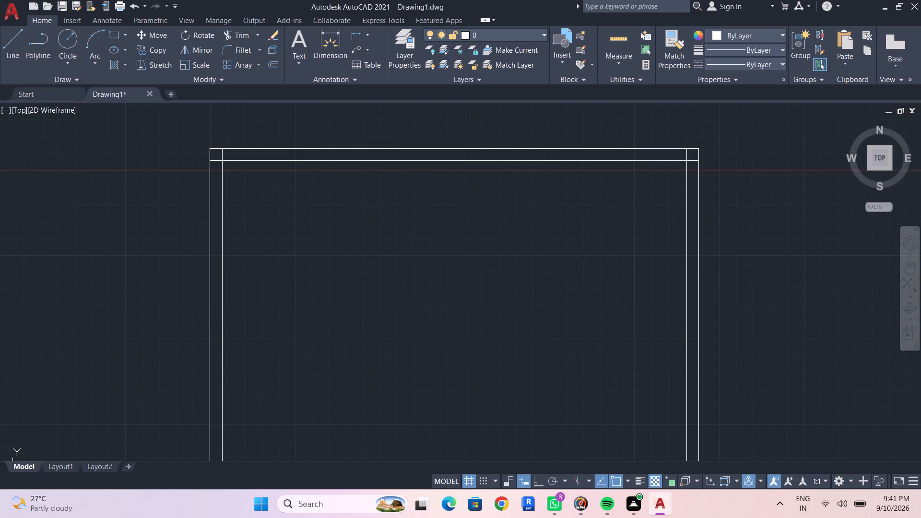
pyautogui.press('Escape')
pyautogui.press('Escape')
pyautogui.press('Escape')
pyautogui.press('Escape')
pyautogui.press('Escape')
# Offset the inner line of the left wall 5'8" to the right, into the plan.
pyautogui.write('OF')
pyautogui.press('space')
pyautogui.press('5')
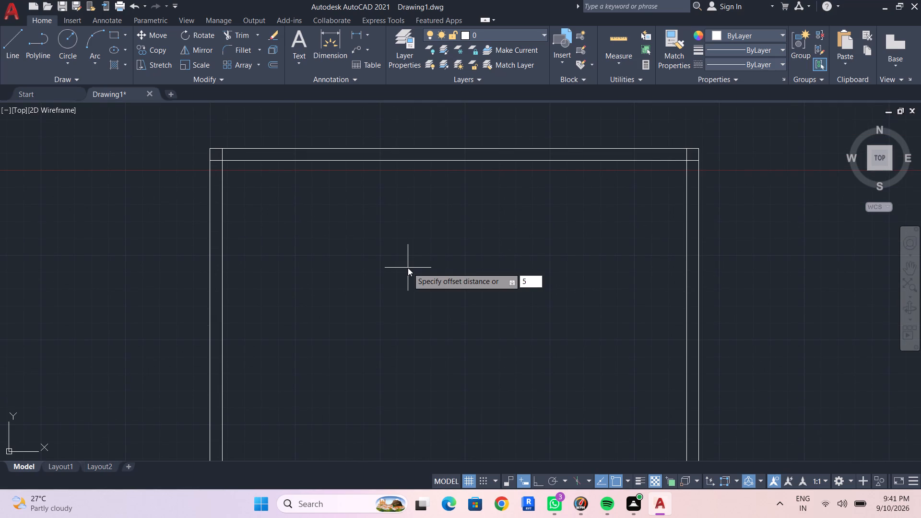
pyautogui.write('\'8"')
pyautogui.press('Return')
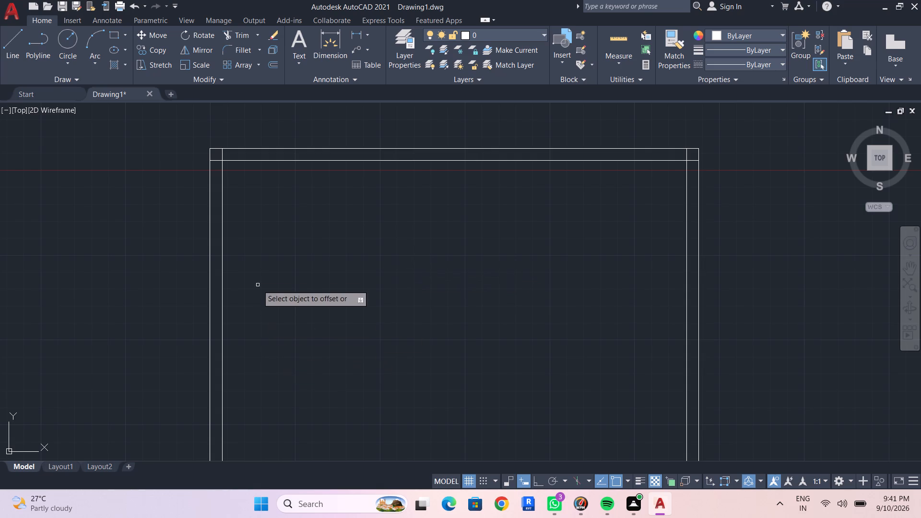
pyautogui.click(223, 216)
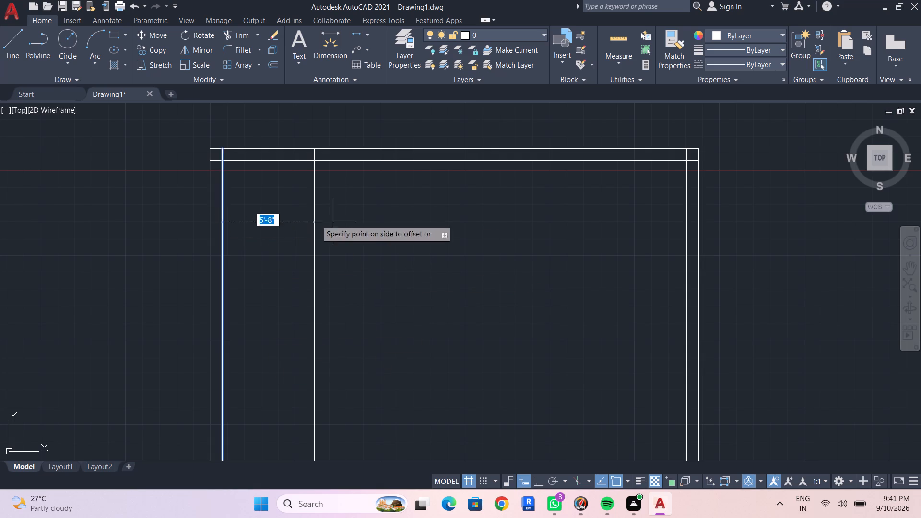
pyautogui.click(407, 224)
pyautogui.press('Escape')
pyautogui.press('Escape')
# Offset the new interior vertical line 6" to the right to give the partition wall its thickness.
pyautogui.write('OF 6"')
pyautogui.hotkey('shift', 'Return')
pyautogui.scroll(1, 296, 276)
pyautogui.click(321, 246)
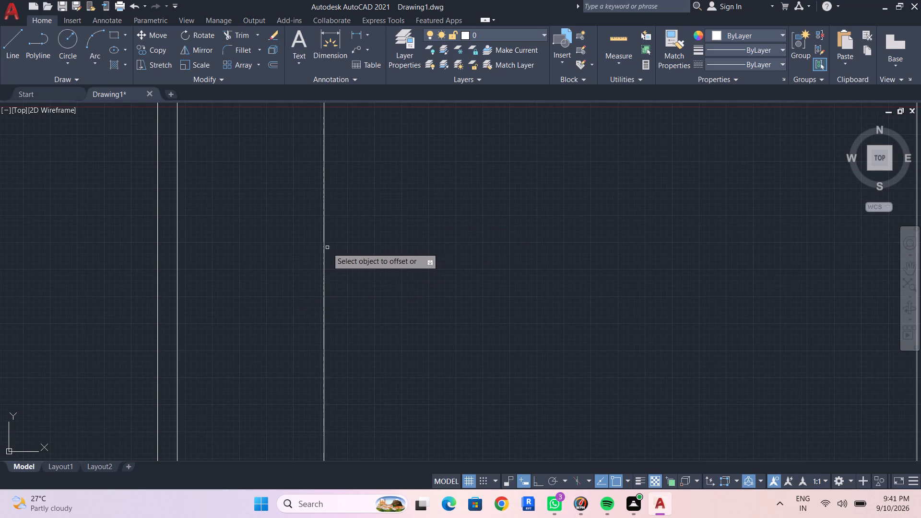
pyautogui.click(325, 243)
pyautogui.click(343, 251)
pyautogui.scroll(-3, 353, 263)
pyautogui.moveTo(358, 272); pyautogui.dragTo(355, 316, button='middle')
pyautogui.scroll(1, 367, 276)
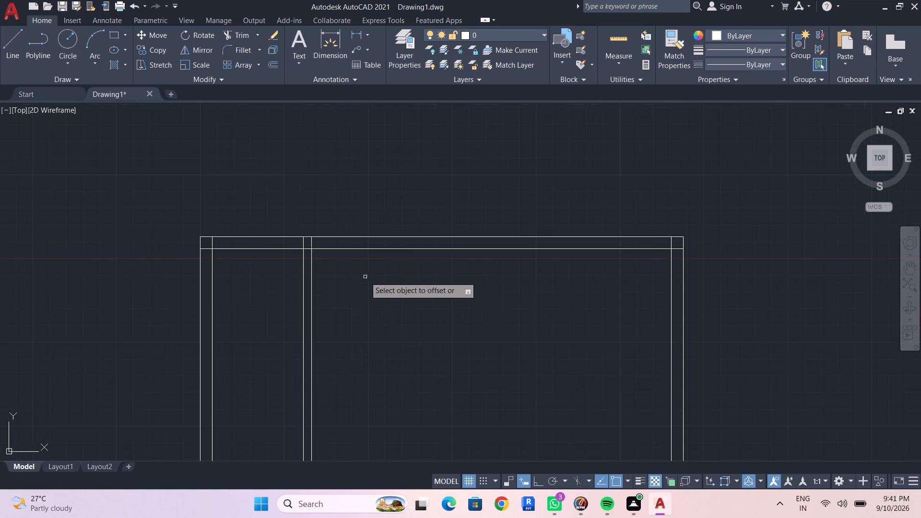
pyautogui.scroll(2, 365, 277)
pyautogui.middleClick(364, 283)
pyautogui.middleClick(362, 284)
pyautogui.press('Escape')
pyautogui.press('Escape')
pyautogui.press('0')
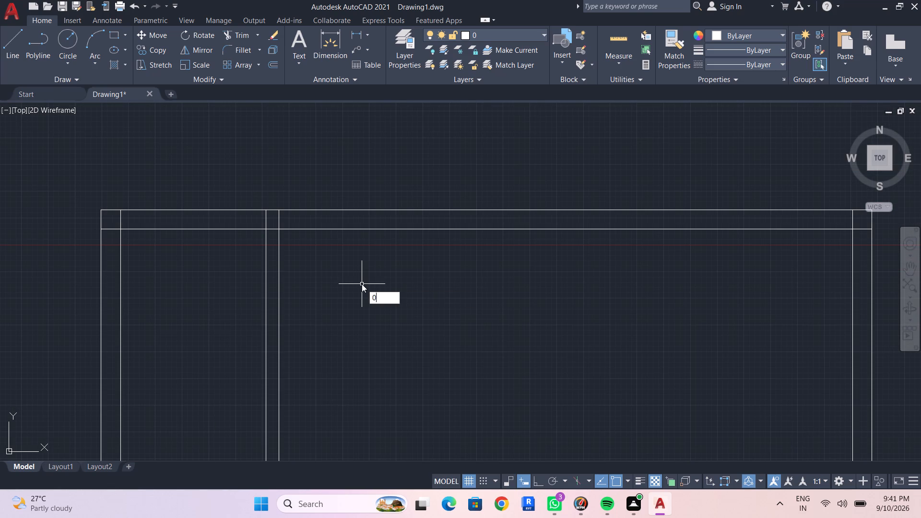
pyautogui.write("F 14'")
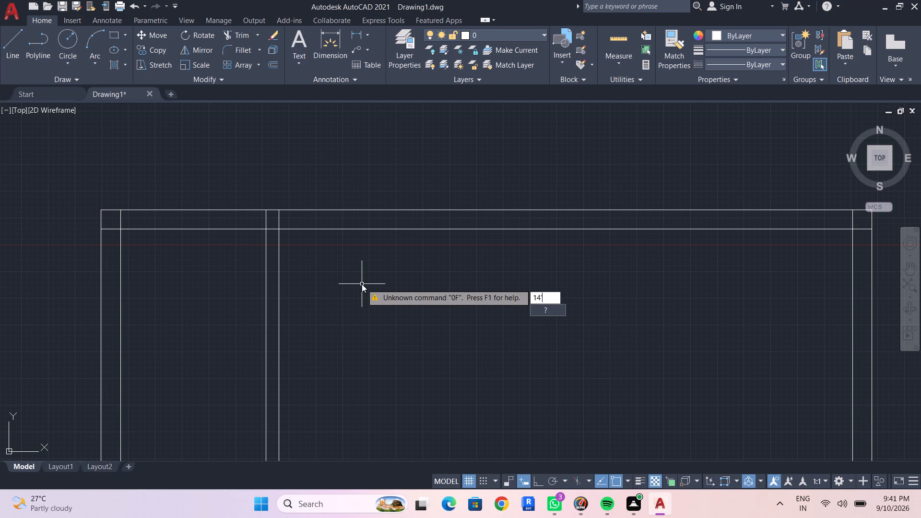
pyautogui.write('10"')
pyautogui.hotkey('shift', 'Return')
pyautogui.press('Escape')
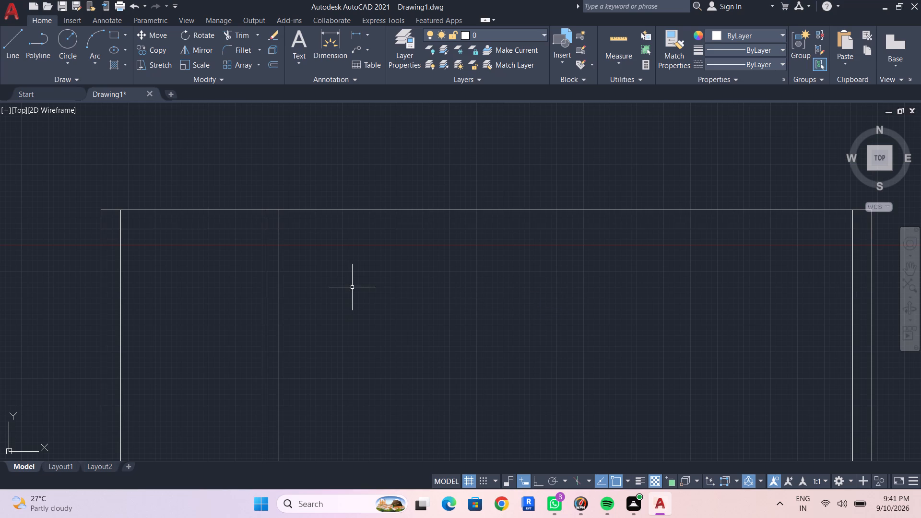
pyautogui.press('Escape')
# Offset the right-hand line of the existing interior partition 14'10" to the right, across the plan.
pyautogui.write("OF 14'4")
pyautogui.press('BackSpace')
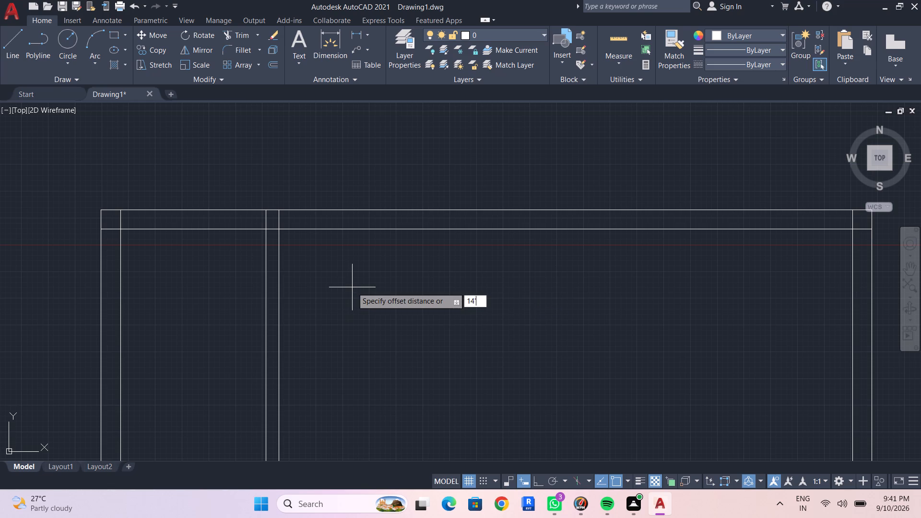
pyautogui.write('10"')
pyautogui.press('Return')
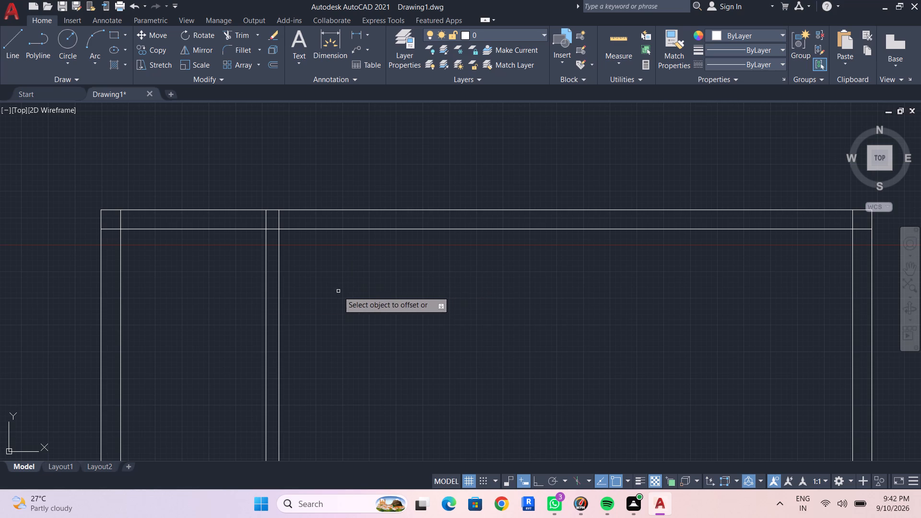
pyautogui.click(280, 284)
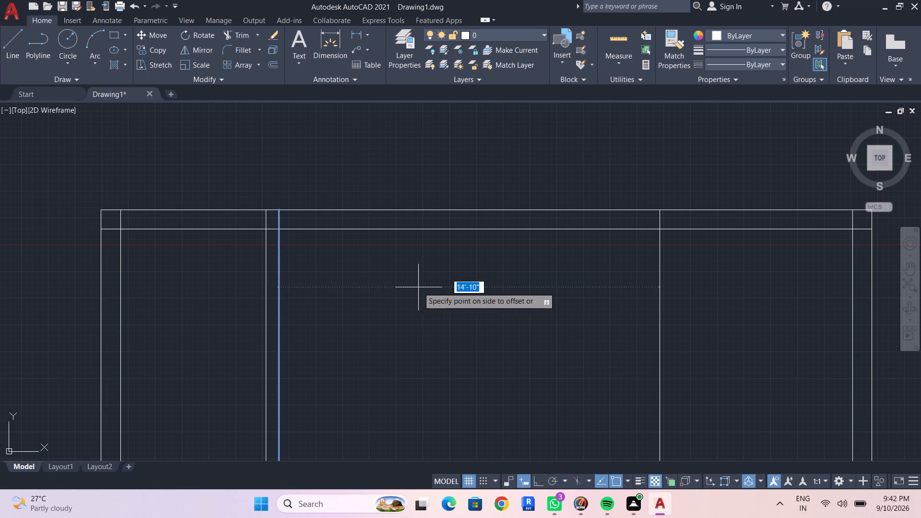
pyautogui.click(464, 291)
pyautogui.press('Escape')
pyautogui.press('Escape')
# Offset the new vertical line 6" to the right to give the second interior partition its thickness.
pyautogui.write('OF 6"')
pyautogui.hotkey('shift', 'Return')
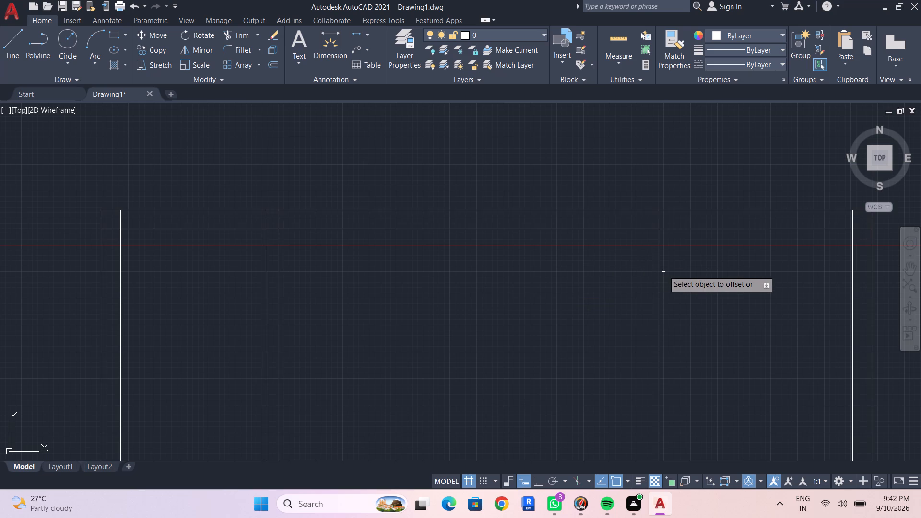
pyautogui.click(659, 266)
pyautogui.click(680, 270)
pyautogui.moveTo(712, 272); pyautogui.dragTo(682, 271, button='middle')
pyautogui.press('Escape')
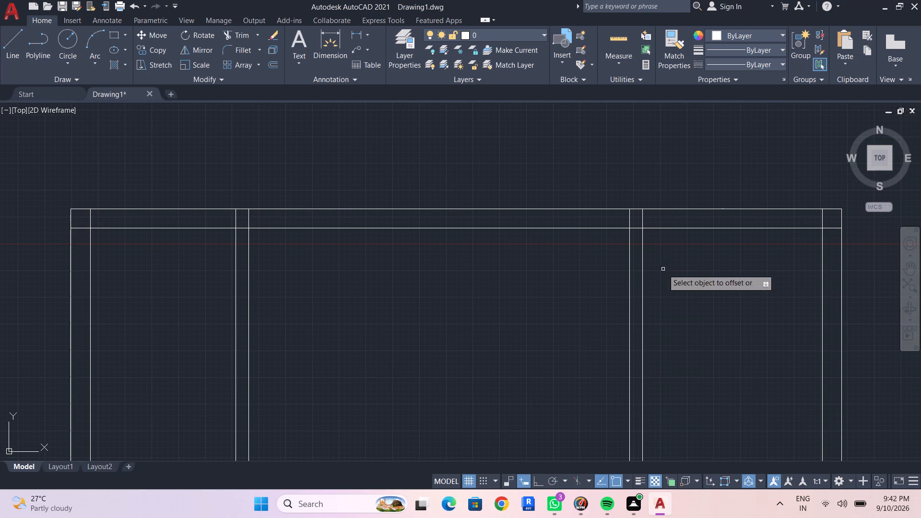
pyautogui.press('Escape')
pyautogui.press('Escape')
pyautogui.press('Escape')
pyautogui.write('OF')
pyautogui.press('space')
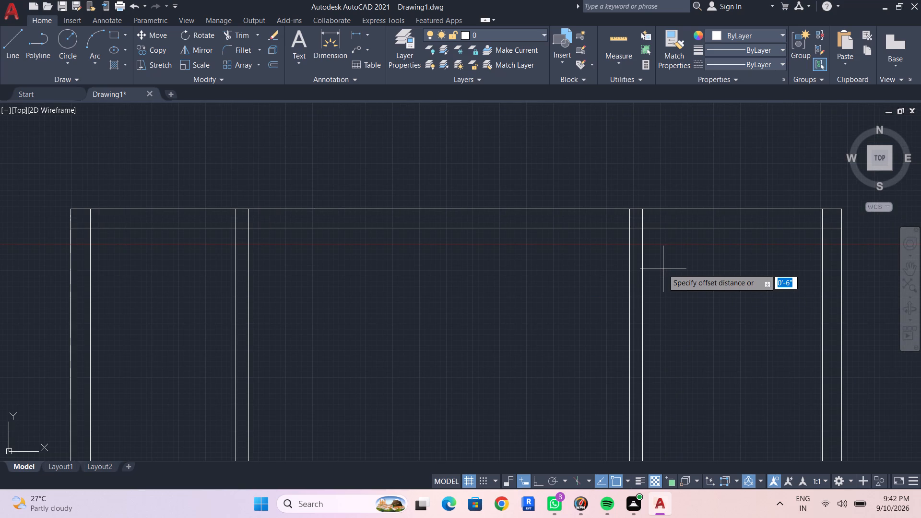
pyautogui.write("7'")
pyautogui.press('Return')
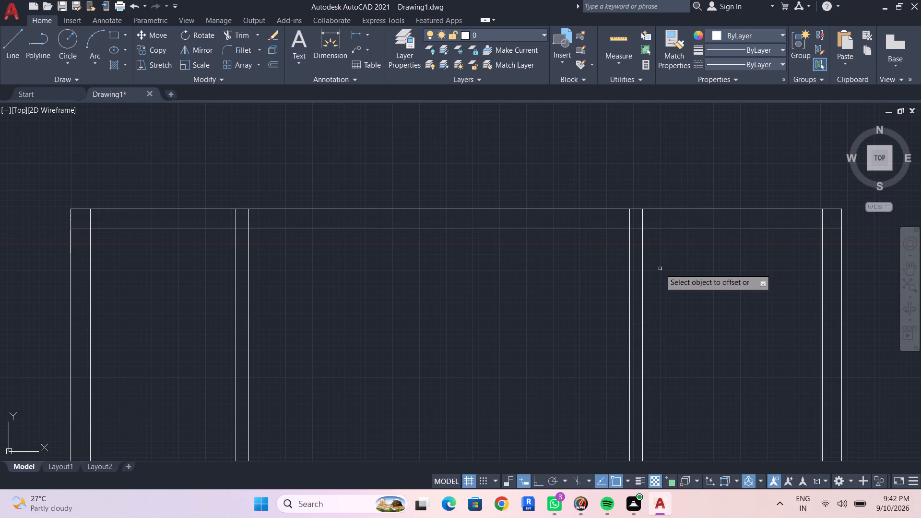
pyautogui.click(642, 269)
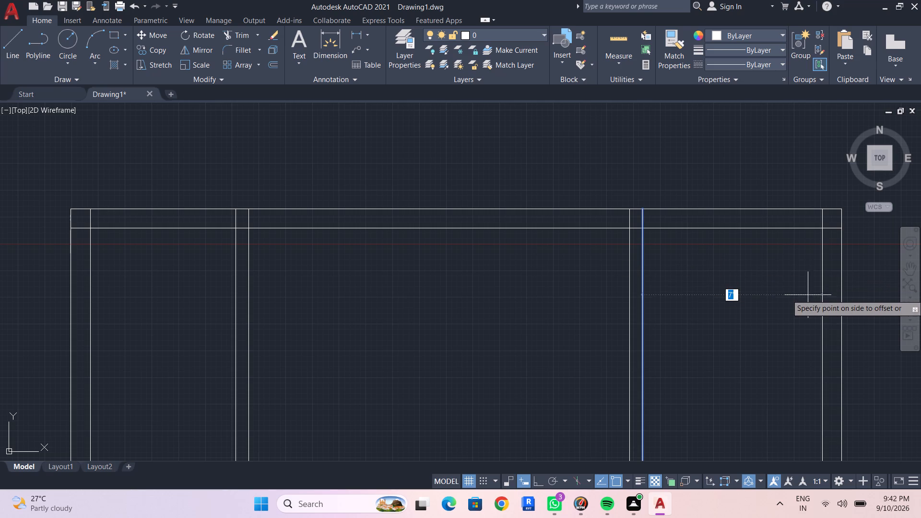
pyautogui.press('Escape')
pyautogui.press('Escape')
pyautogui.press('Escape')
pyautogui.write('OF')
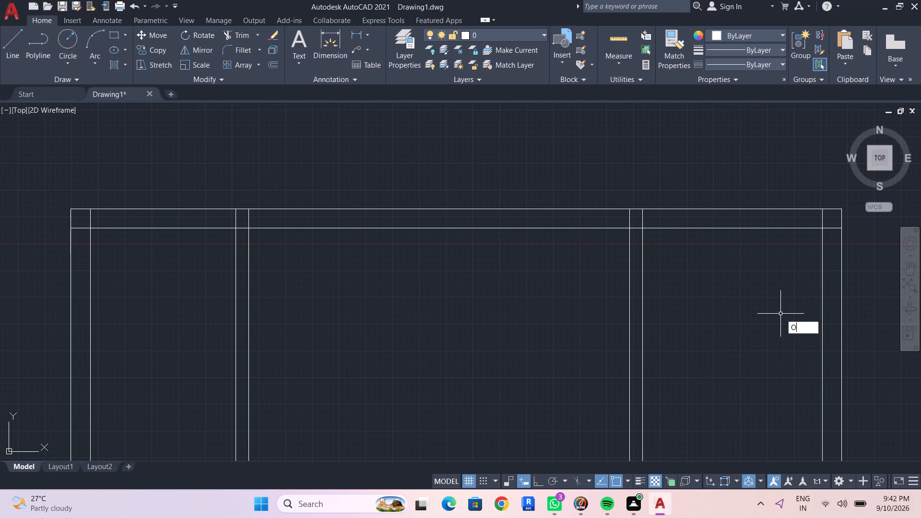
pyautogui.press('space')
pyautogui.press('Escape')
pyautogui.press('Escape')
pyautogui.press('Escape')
# Offset the inner line of the top outer wall 4' downward, into the plan.
pyautogui.scroll(1, 376, 326)
pyautogui.moveTo(381, 321); pyautogui.dragTo(395, 309, button='middle')
pyautogui.press('Escape')
pyautogui.scroll(-2, 410, 317)
pyautogui.moveTo(413, 319); pyautogui.dragTo(422, 315, button='middle')
pyautogui.press('Escape')
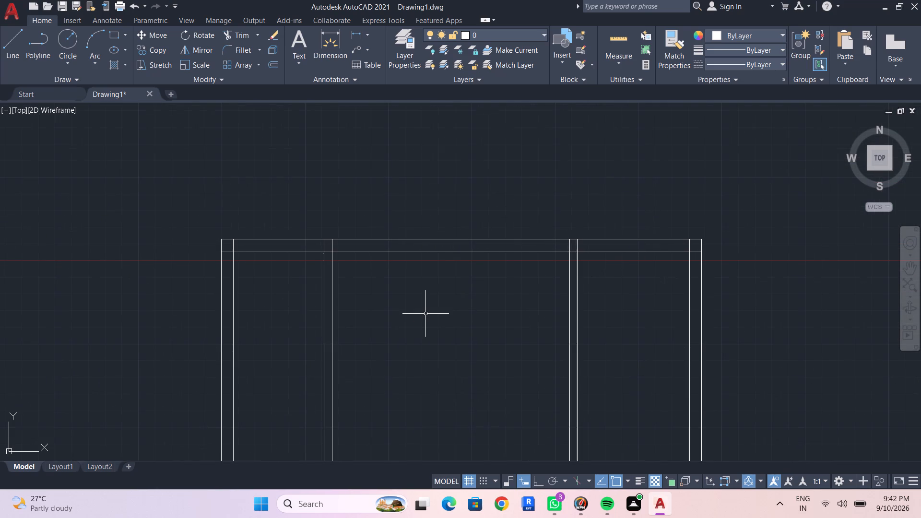
pyautogui.press('Escape')
pyautogui.write('OF')
pyautogui.press('space')
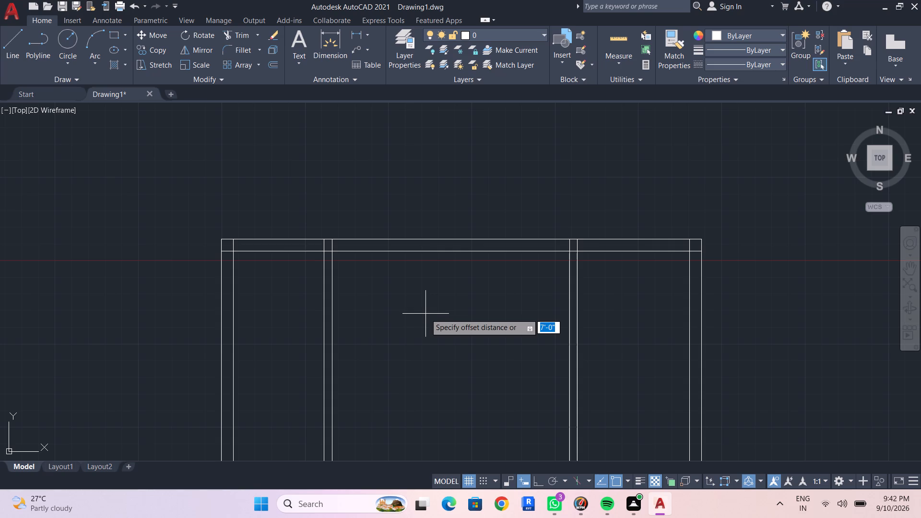
pyautogui.write("4'")
pyautogui.press('Return')
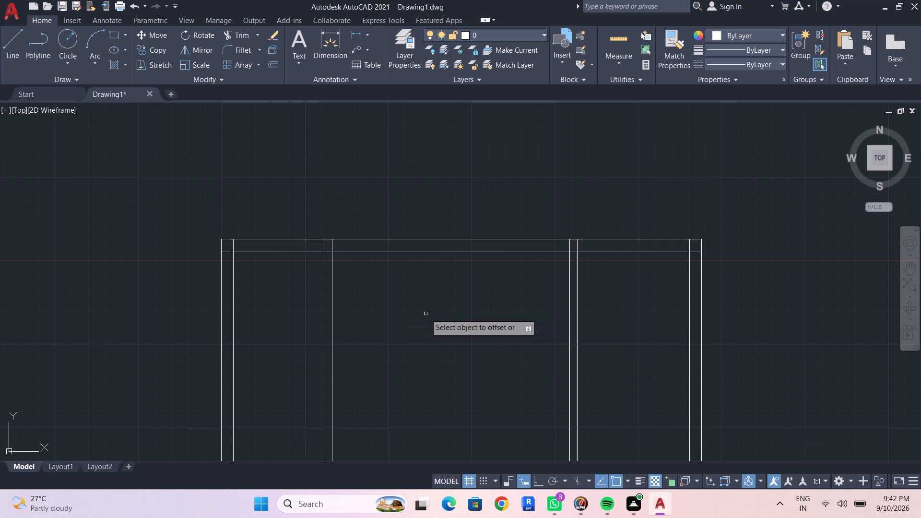
pyautogui.click(398, 250)
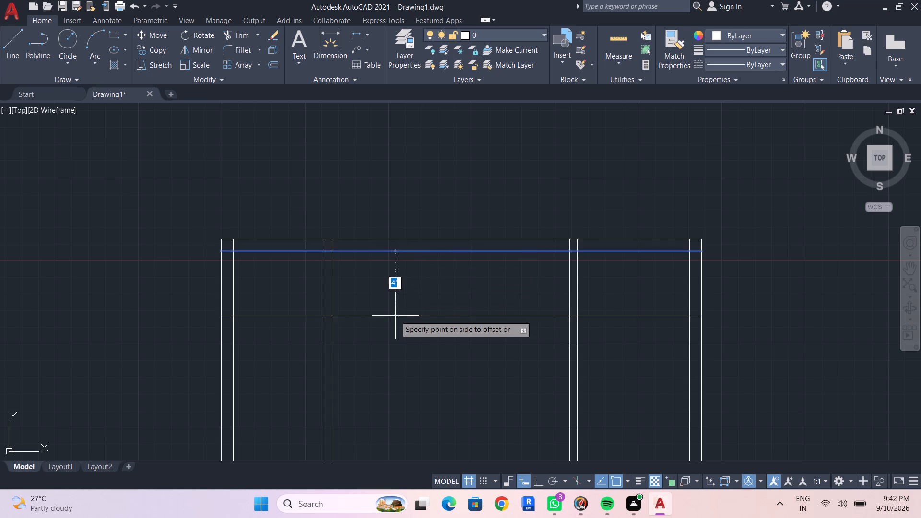
pyautogui.click(396, 317)
pyautogui.press('Escape')
pyautogui.press('Escape')
pyautogui.press('Escape')
# Offset the new horizontal line 6" downward to give the cross partition its thickness.
pyautogui.write('OF')
pyautogui.press('space')
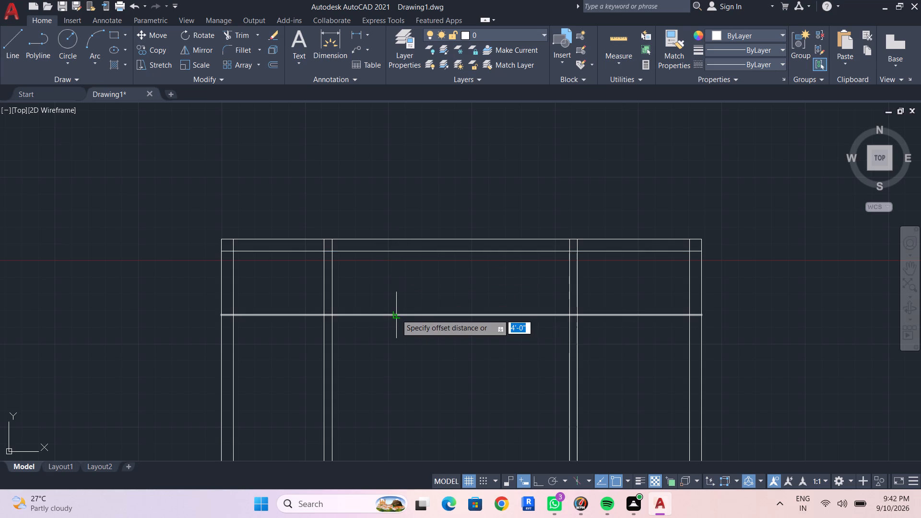
pyautogui.write('6"')
pyautogui.hotkey('shift', 'Return')
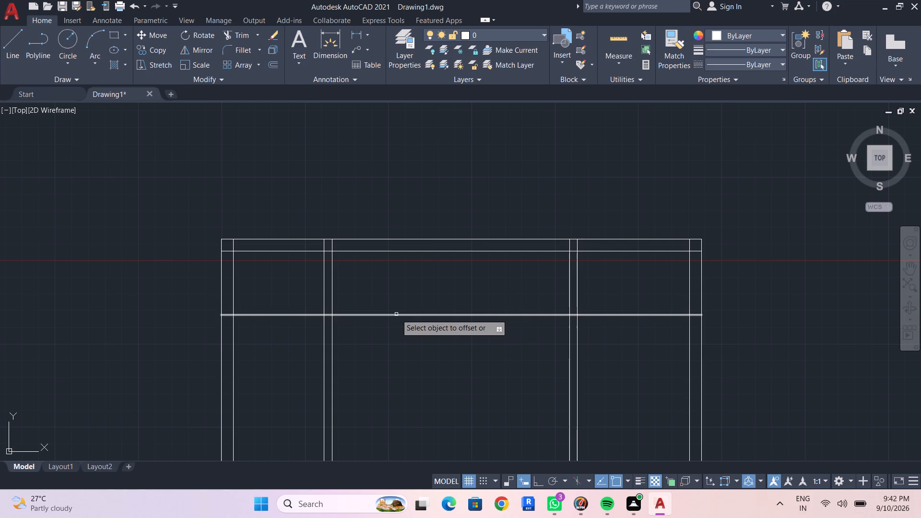
pyautogui.click(404, 315)
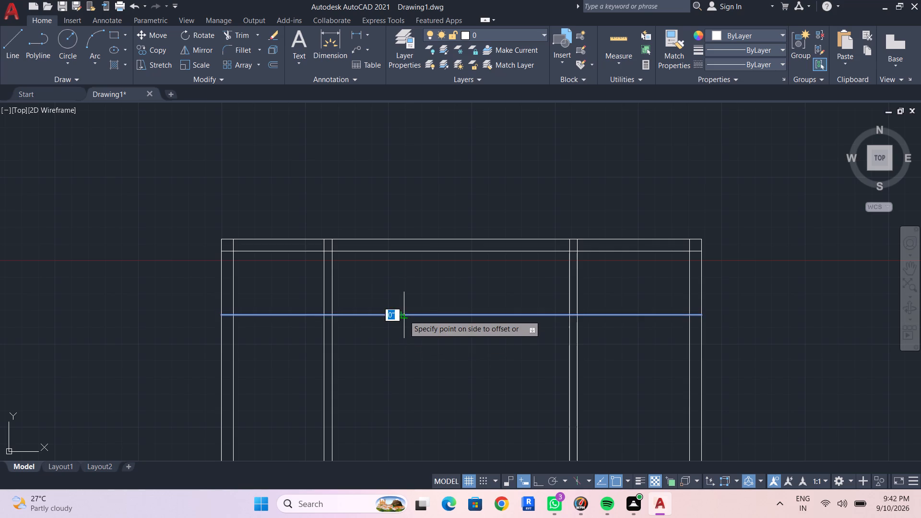
pyautogui.click(402, 341)
pyautogui.press('Escape')
pyautogui.press('Escape')
pyautogui.press('Escape')
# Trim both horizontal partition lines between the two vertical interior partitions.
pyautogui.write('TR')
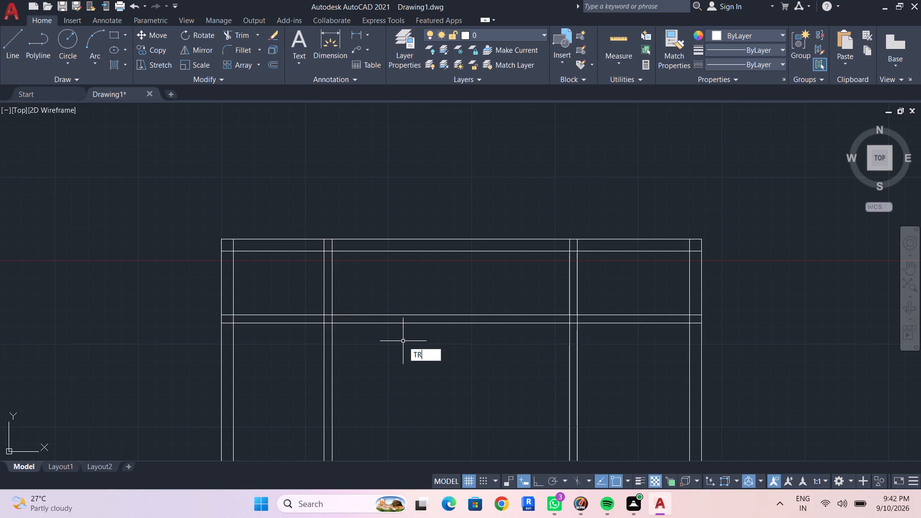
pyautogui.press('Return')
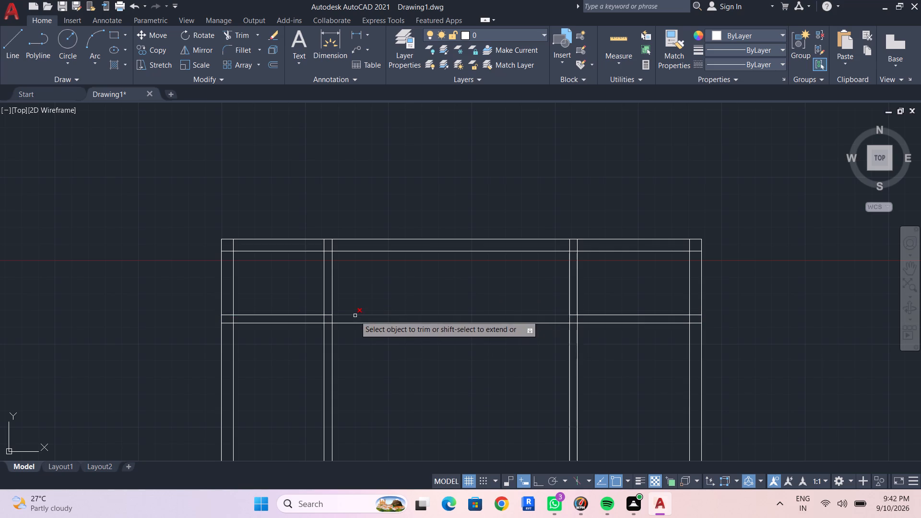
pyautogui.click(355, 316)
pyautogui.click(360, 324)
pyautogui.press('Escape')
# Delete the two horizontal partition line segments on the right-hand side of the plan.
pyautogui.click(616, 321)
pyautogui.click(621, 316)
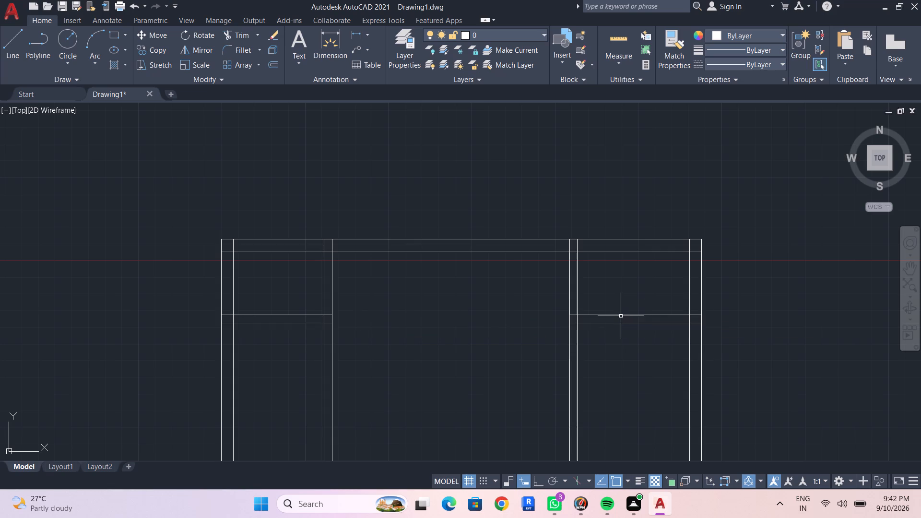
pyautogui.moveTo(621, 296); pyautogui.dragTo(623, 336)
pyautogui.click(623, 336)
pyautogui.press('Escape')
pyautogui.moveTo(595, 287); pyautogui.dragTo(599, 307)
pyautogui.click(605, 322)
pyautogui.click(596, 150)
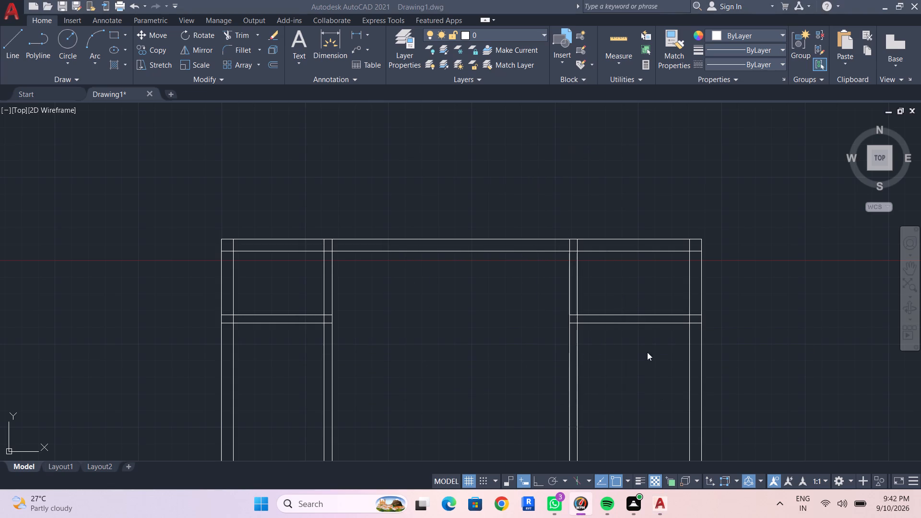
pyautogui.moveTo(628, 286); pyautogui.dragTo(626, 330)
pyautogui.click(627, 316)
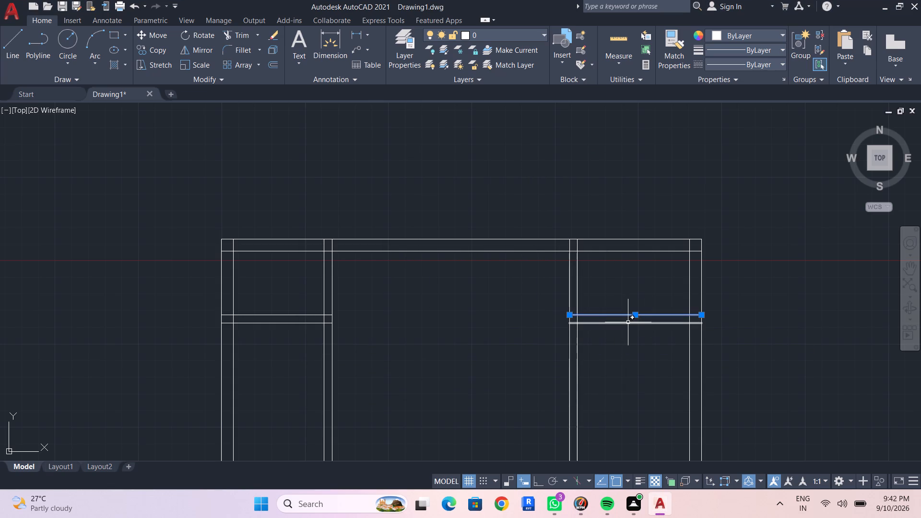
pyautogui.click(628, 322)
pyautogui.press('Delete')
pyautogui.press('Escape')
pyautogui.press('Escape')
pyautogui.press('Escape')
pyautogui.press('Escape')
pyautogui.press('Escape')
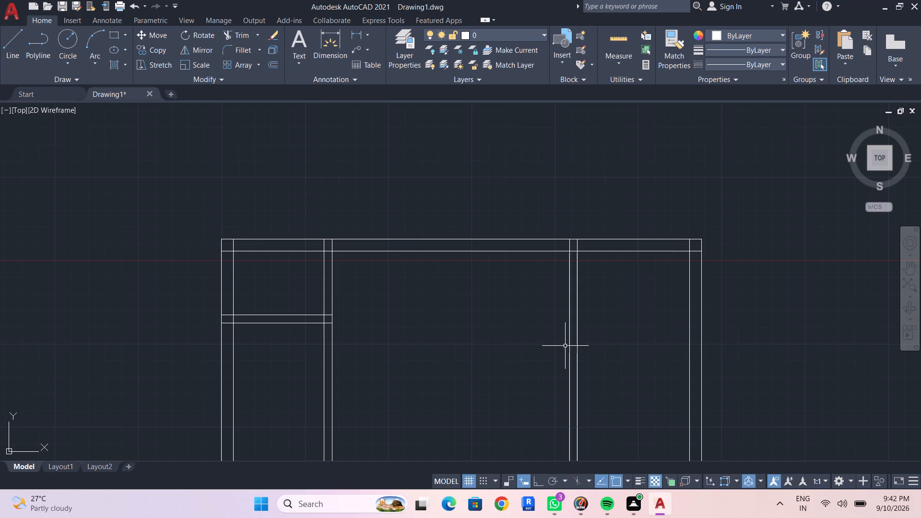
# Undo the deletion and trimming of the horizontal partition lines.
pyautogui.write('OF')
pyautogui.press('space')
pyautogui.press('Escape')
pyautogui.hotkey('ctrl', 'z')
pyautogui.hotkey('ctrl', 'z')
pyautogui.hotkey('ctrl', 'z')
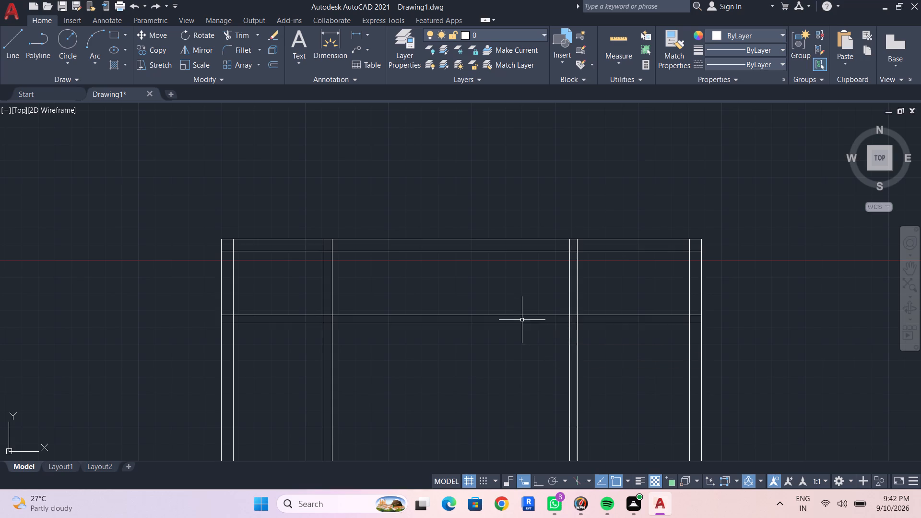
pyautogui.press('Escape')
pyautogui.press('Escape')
# Measure the central space between the top wall, the horizontal partition and the two vertical partitions.
pyautogui.moveTo(500, 207); pyautogui.dragTo(552, 123, button='middle')
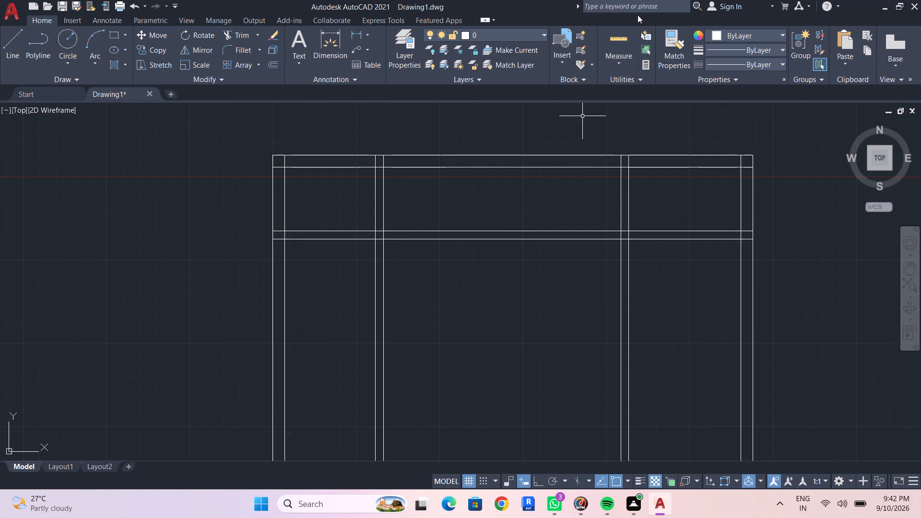
pyautogui.click(624, 35)
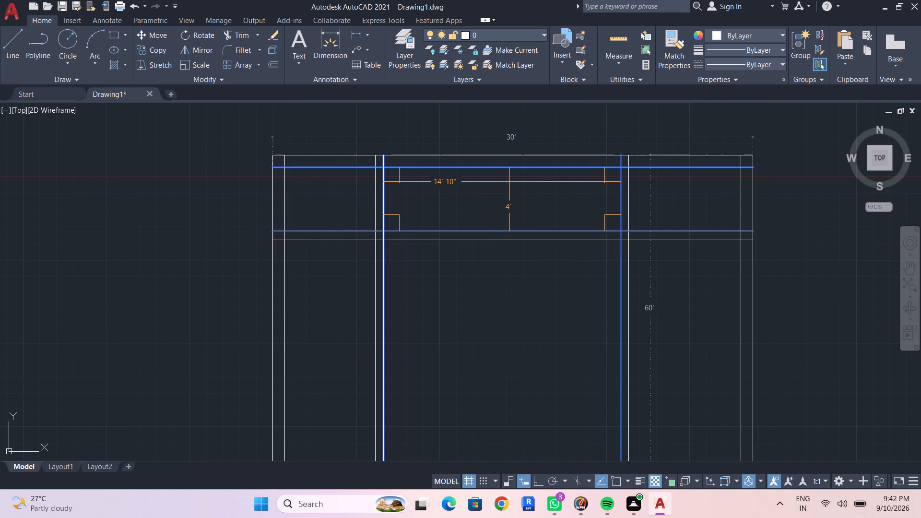
pyautogui.press('Escape')
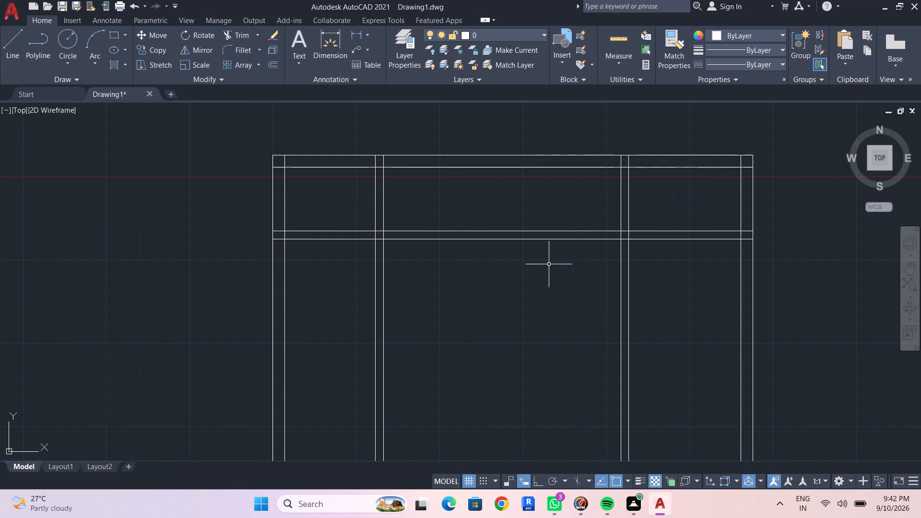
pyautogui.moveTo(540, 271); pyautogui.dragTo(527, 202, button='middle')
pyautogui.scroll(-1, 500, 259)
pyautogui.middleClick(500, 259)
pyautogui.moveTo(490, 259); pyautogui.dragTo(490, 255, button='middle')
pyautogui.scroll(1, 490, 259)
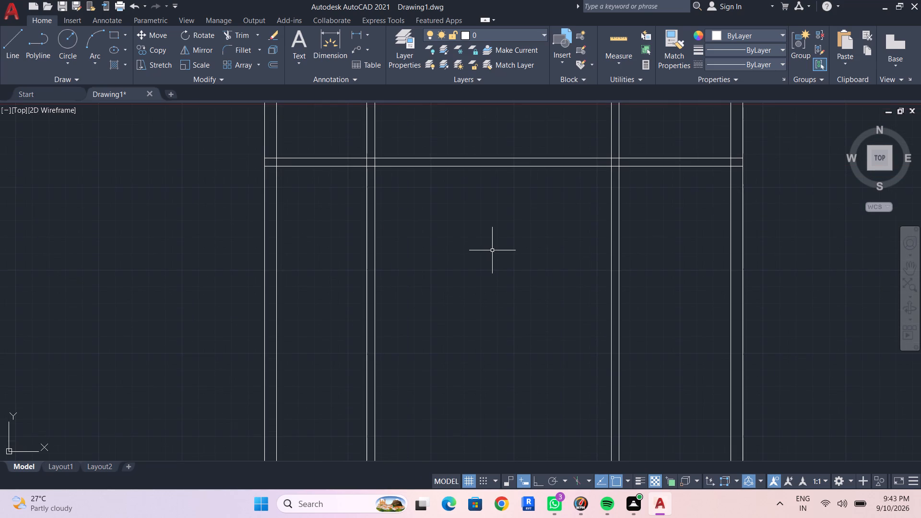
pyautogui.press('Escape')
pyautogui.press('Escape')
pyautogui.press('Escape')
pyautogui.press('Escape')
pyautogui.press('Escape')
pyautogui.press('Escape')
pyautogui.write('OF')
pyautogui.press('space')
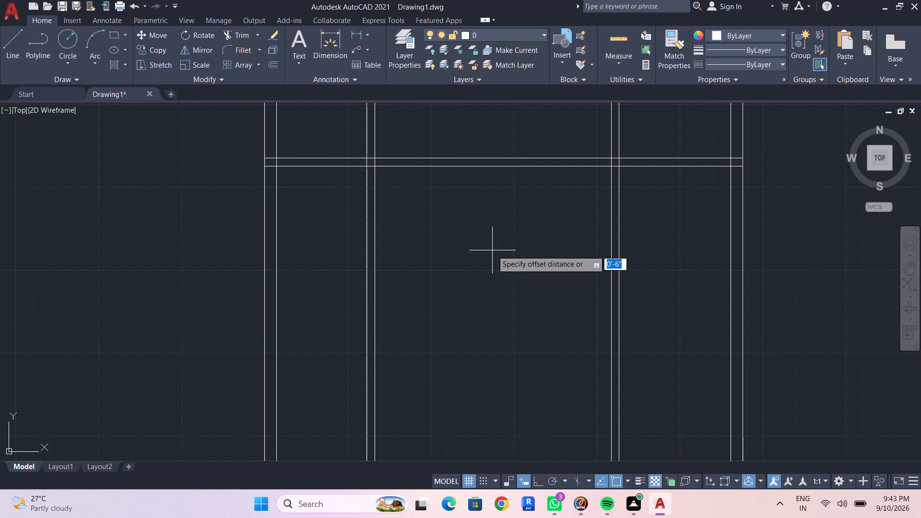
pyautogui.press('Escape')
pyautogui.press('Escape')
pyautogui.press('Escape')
# Trim off both vertical interior partitions below the horizontal partition.
pyautogui.write('TR')
pyautogui.press('Return')
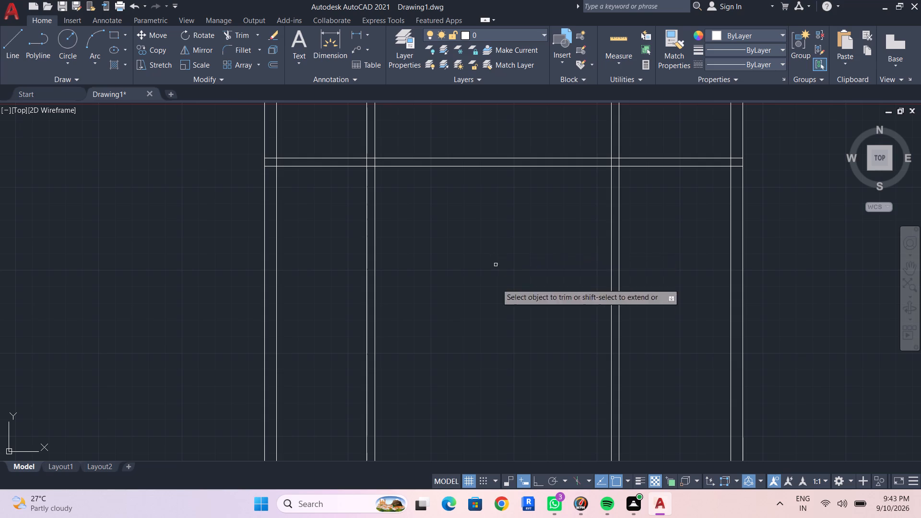
pyautogui.moveTo(642, 246); pyautogui.dragTo(311, 278)
pyautogui.scroll(-1, 309, 278)
pyautogui.scroll(1, 316, 278)
pyautogui.scroll(-3, 332, 279)
pyautogui.moveTo(372, 280); pyautogui.dragTo(384, 241, button='middle')
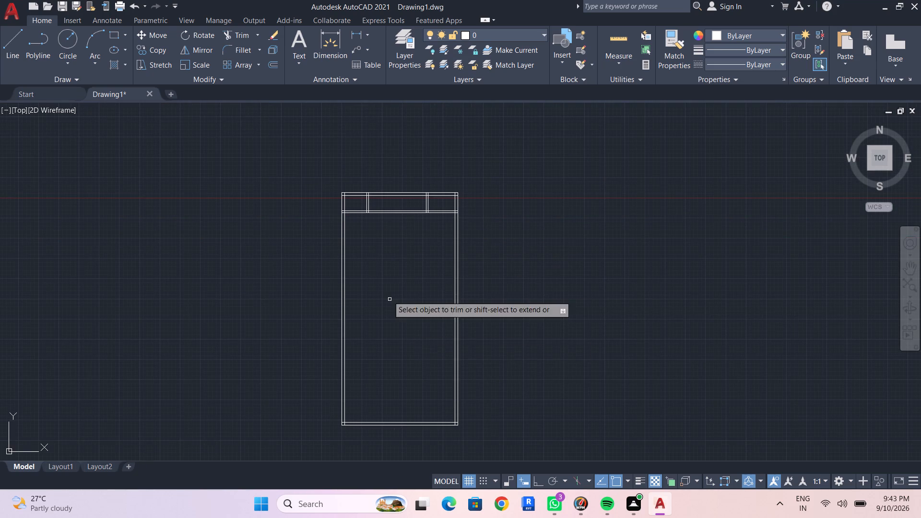
pyautogui.moveTo(388, 288); pyautogui.dragTo(390, 329, button='middle')
pyautogui.moveTo(443, 290); pyautogui.dragTo(458, 219, button='middle')
pyautogui.moveTo(423, 235); pyautogui.dragTo(413, 357, button='middle')
pyautogui.press('Escape')
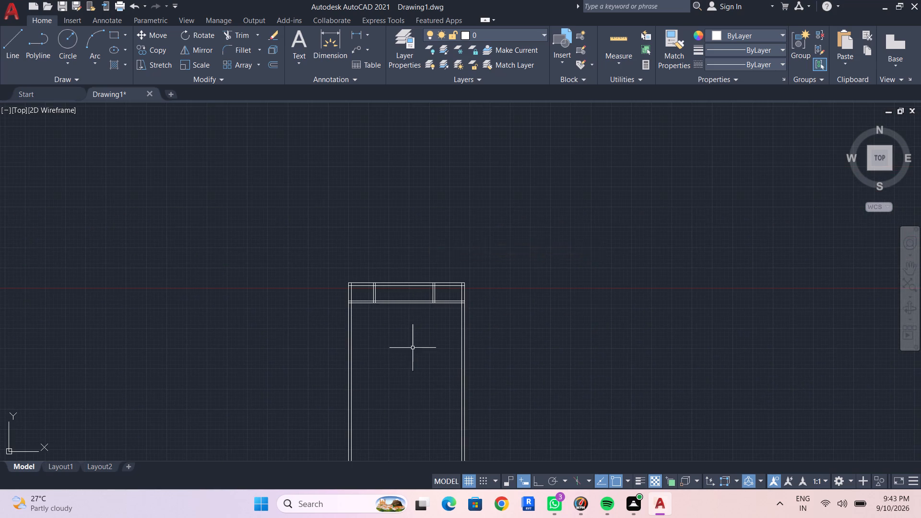
# Offset the inner line of the left outer wall 15'6" into the plan.
pyautogui.scroll(2, 350, 336)
pyautogui.scroll(2, 403, 322)
pyautogui.moveTo(397, 315); pyautogui.dragTo(402, 287, button='middle')
pyautogui.press('Escape')
pyautogui.press('Escape')
pyautogui.press('Escape')
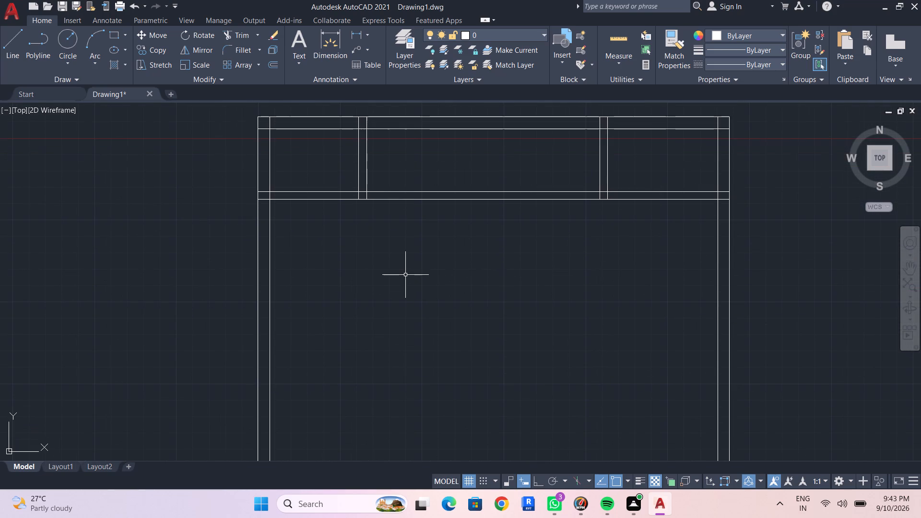
pyautogui.write('OF')
pyautogui.press('space')
pyautogui.press('1')
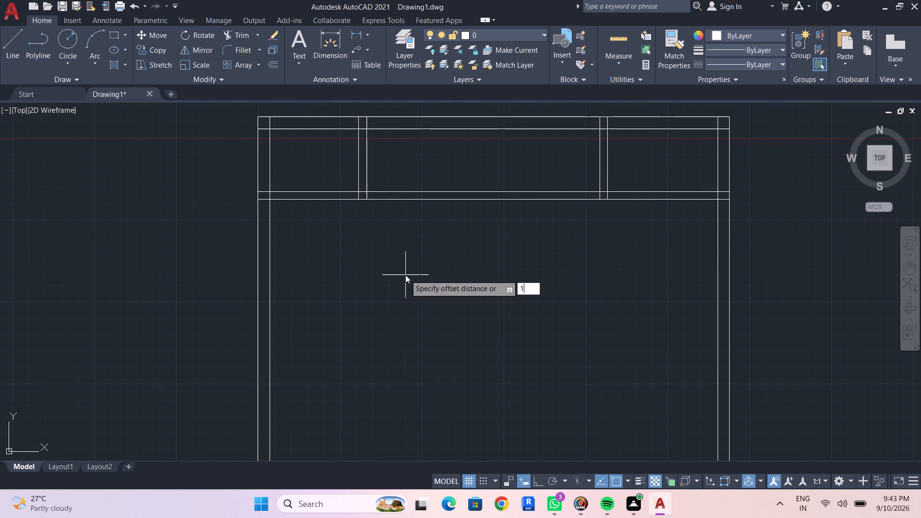
pyautogui.press('5')
pyautogui.write('\'6"')
pyautogui.hotkey('shift', 'Return')
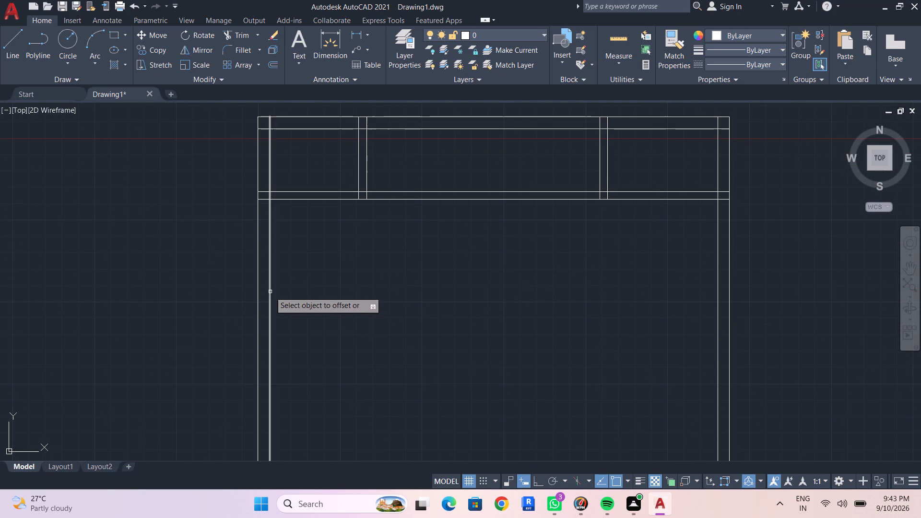
pyautogui.click(270, 289)
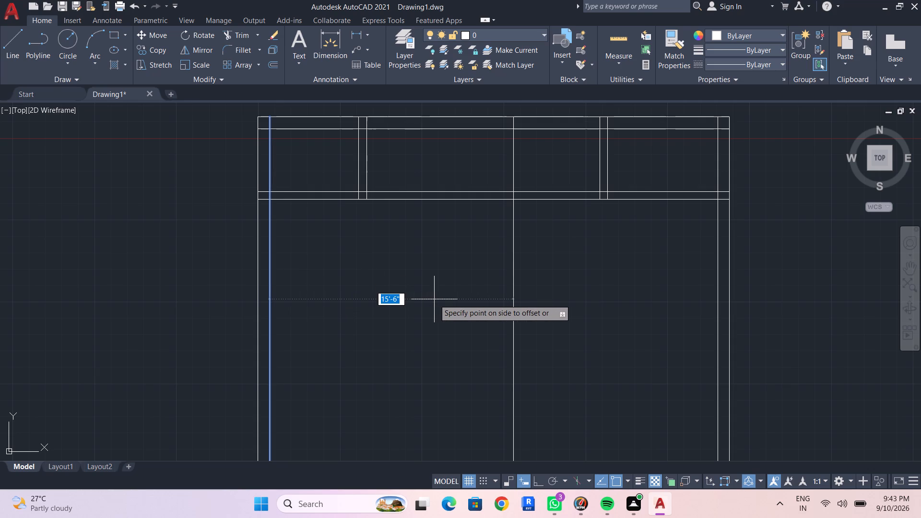
pyautogui.click(435, 299)
pyautogui.press('Escape')
pyautogui.press('Escape')
# Offset the new vertical line 6" to the right to give the central partition its thickness.
pyautogui.write('OF 6"')
pyautogui.press('Return')
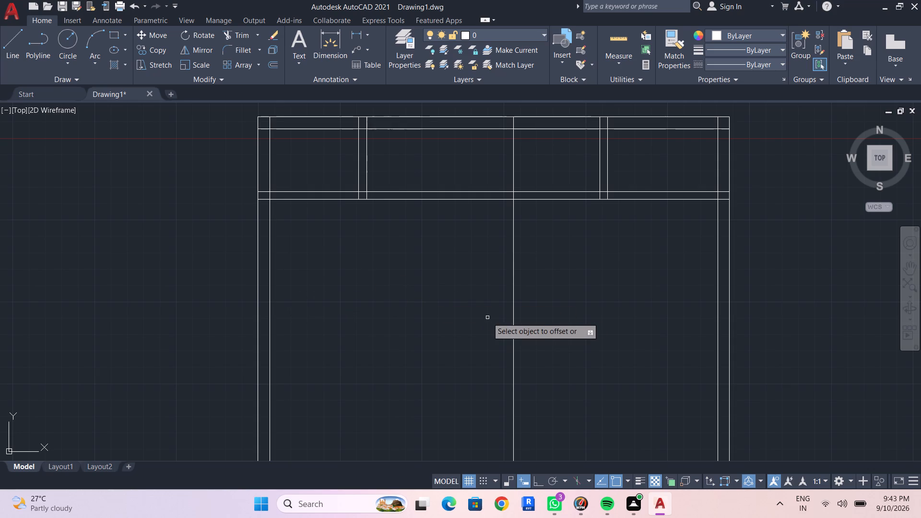
pyautogui.click(513, 307)
pyautogui.click(527, 306)
pyautogui.press('Escape')
pyautogui.press('Escape')
pyautogui.press('Escape')
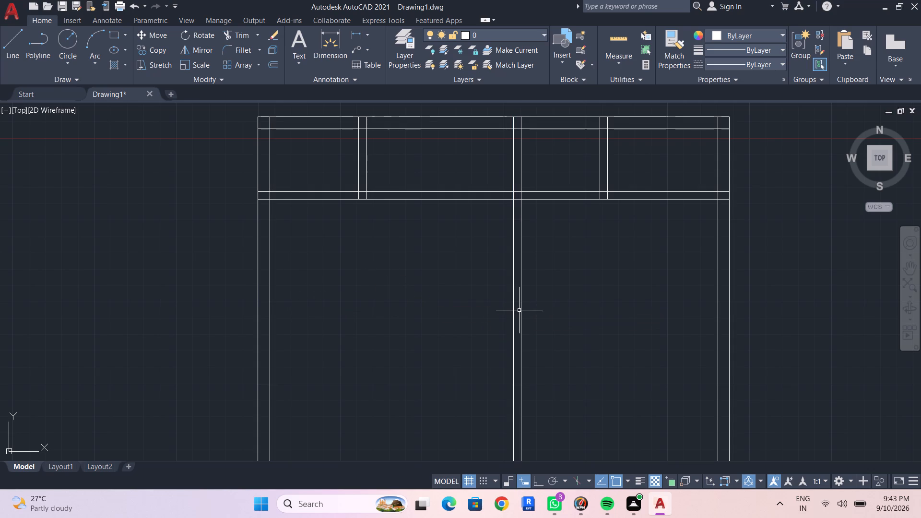
pyautogui.press('Escape')
pyautogui.press('Escape')
pyautogui.press('Escape')
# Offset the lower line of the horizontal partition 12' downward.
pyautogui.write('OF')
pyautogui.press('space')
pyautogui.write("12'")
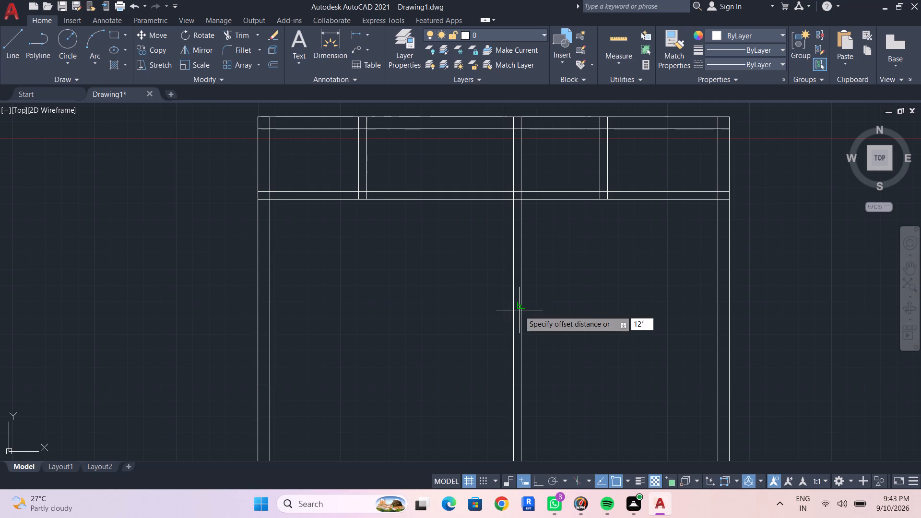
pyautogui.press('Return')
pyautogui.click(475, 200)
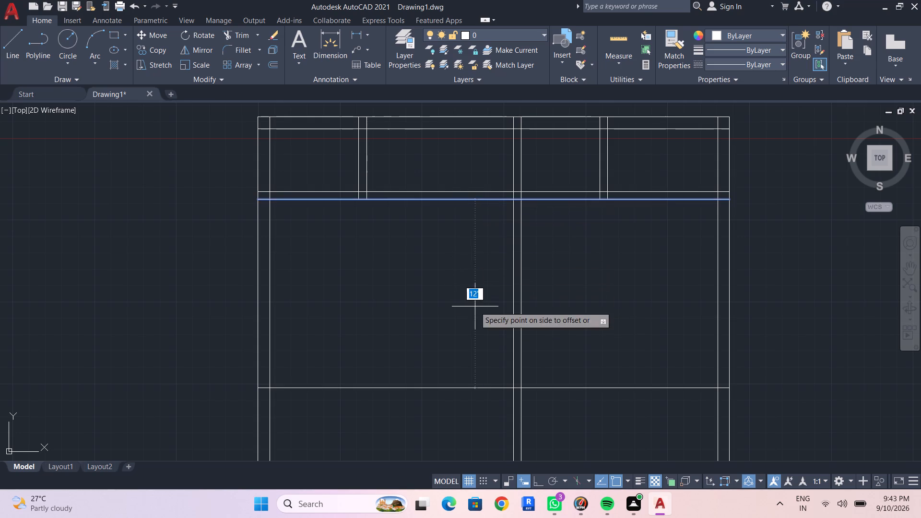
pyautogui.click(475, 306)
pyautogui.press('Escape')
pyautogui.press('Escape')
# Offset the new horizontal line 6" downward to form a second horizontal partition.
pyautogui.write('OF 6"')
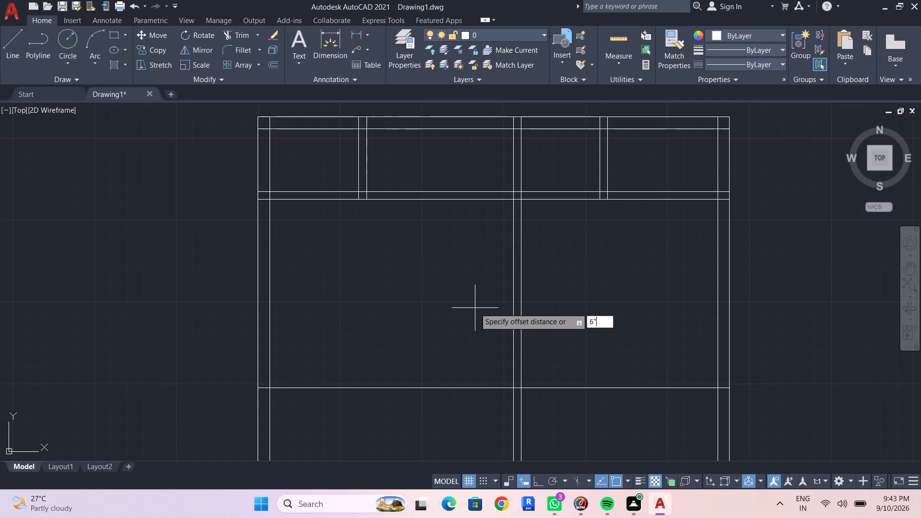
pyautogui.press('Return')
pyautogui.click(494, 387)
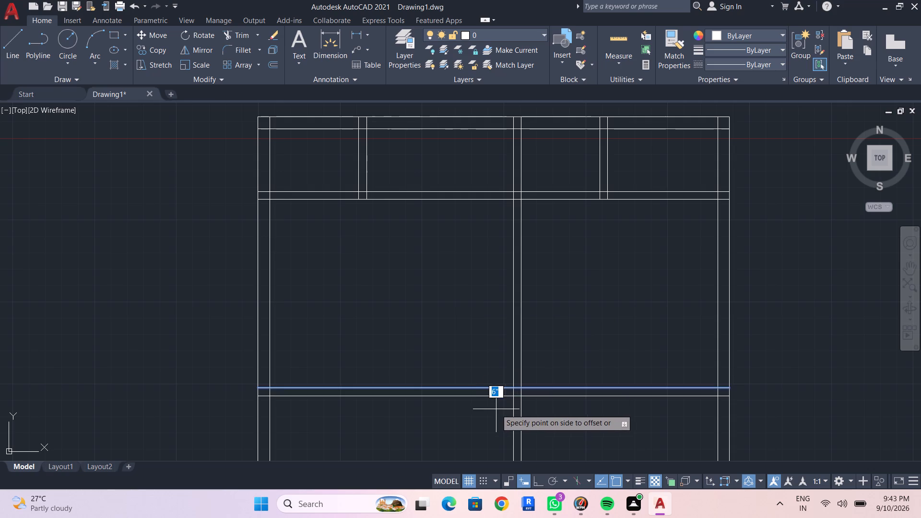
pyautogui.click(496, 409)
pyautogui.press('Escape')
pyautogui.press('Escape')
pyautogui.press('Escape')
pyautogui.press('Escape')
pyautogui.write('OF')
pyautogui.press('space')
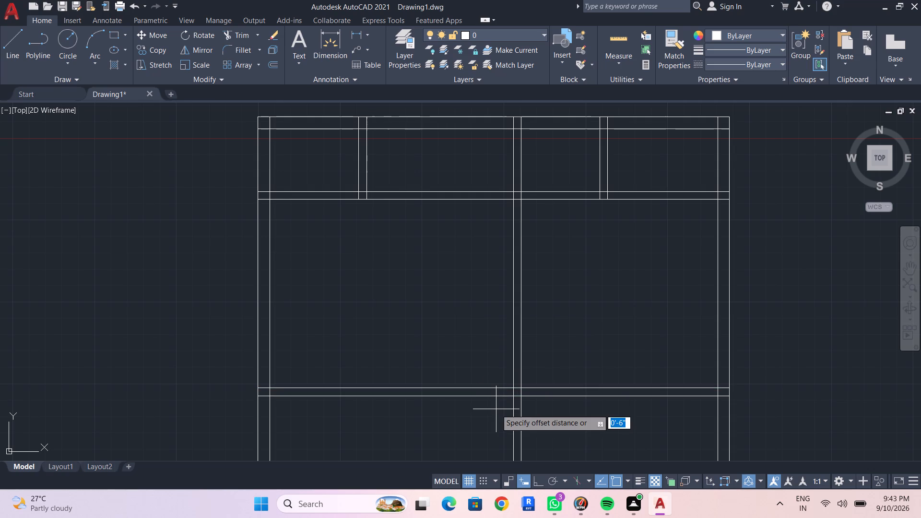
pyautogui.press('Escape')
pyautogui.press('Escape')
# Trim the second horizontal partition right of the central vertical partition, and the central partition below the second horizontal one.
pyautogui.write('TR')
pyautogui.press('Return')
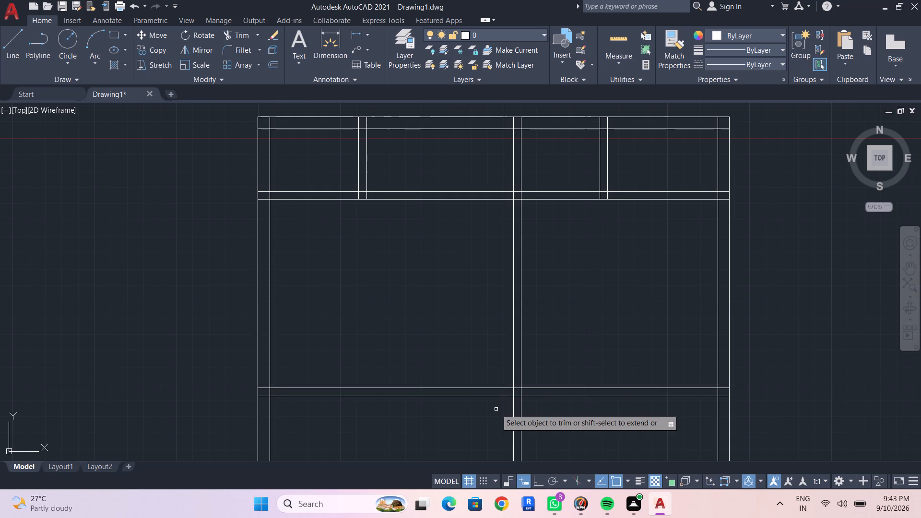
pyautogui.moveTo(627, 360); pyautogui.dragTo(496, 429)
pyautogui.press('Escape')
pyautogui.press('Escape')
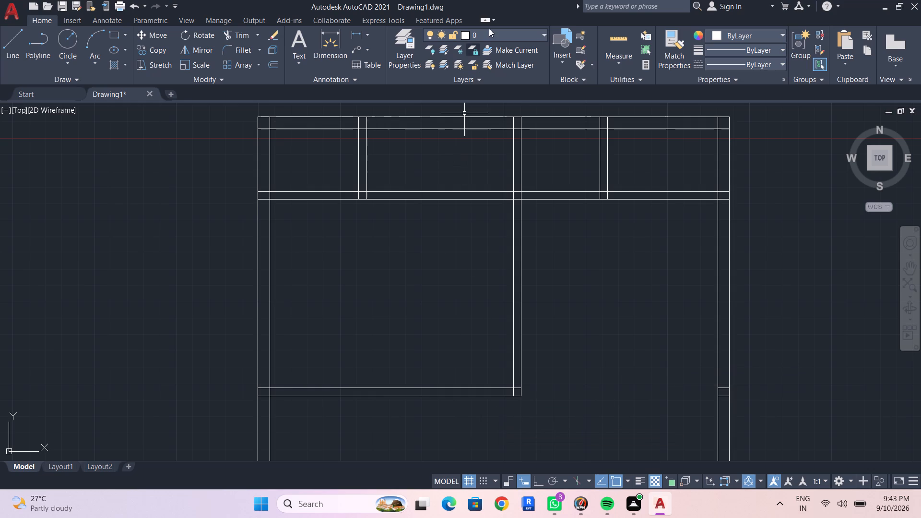
# Measure the left room enclosed by the two horizontal partitions and the central vertical partition.
pyautogui.click(618, 37)
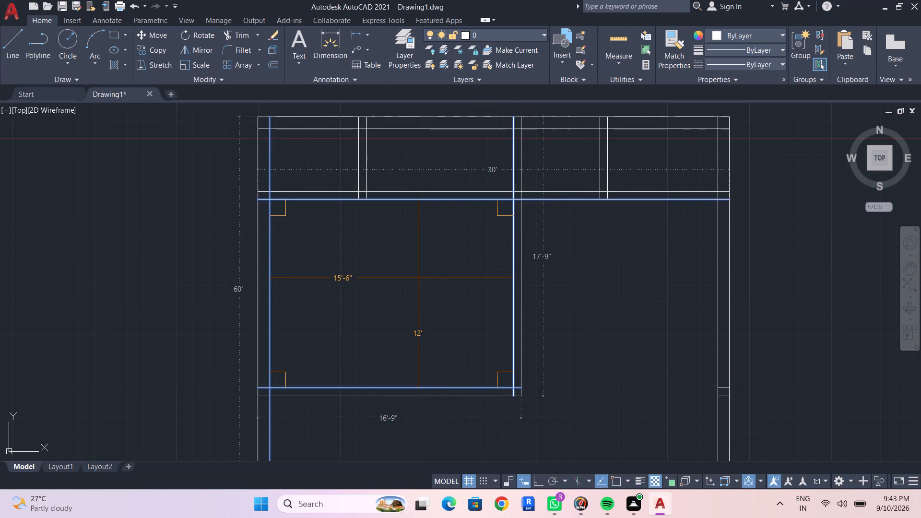
pyautogui.press('Escape')
pyautogui.press('Escape')
pyautogui.press('Escape')
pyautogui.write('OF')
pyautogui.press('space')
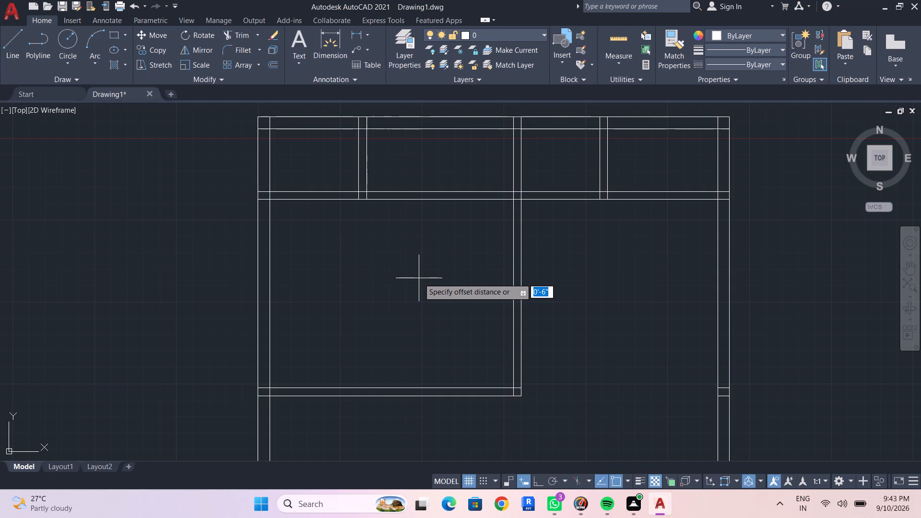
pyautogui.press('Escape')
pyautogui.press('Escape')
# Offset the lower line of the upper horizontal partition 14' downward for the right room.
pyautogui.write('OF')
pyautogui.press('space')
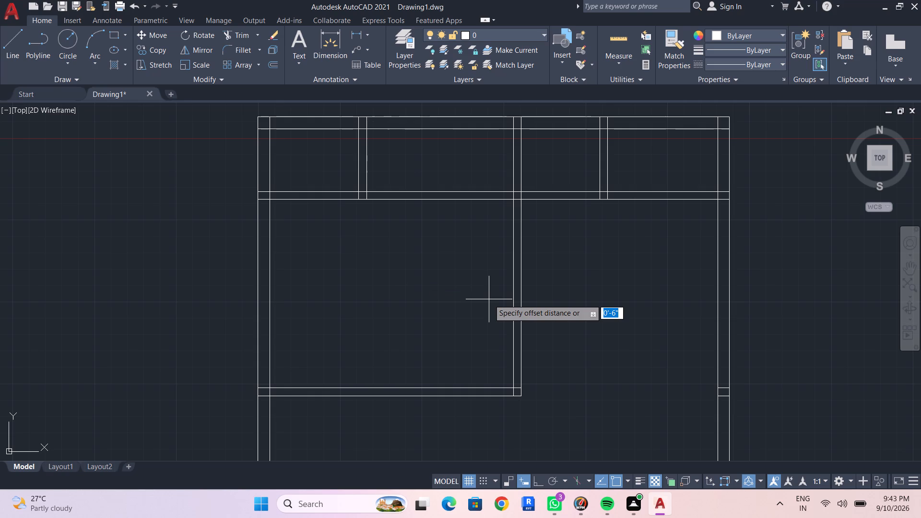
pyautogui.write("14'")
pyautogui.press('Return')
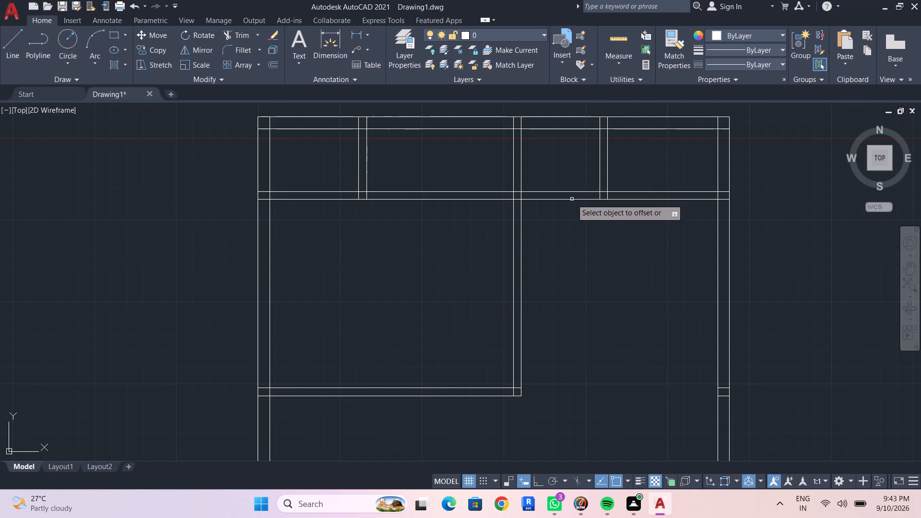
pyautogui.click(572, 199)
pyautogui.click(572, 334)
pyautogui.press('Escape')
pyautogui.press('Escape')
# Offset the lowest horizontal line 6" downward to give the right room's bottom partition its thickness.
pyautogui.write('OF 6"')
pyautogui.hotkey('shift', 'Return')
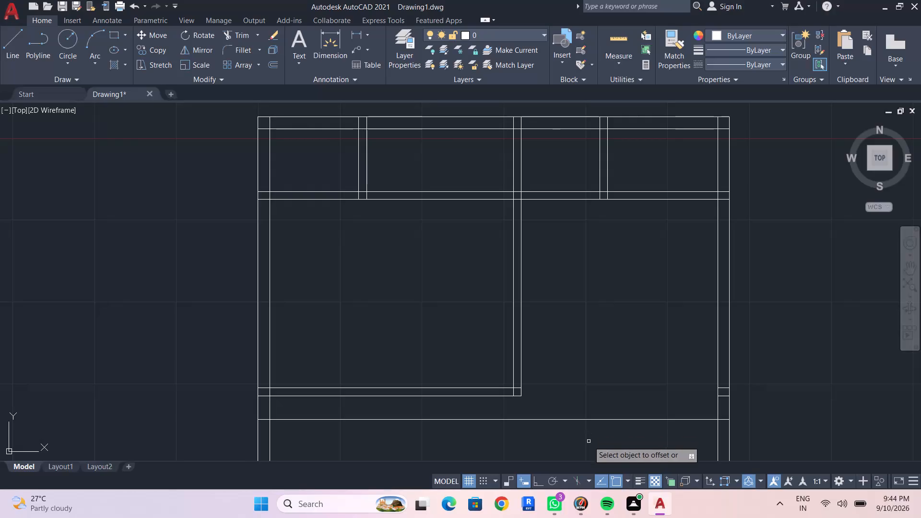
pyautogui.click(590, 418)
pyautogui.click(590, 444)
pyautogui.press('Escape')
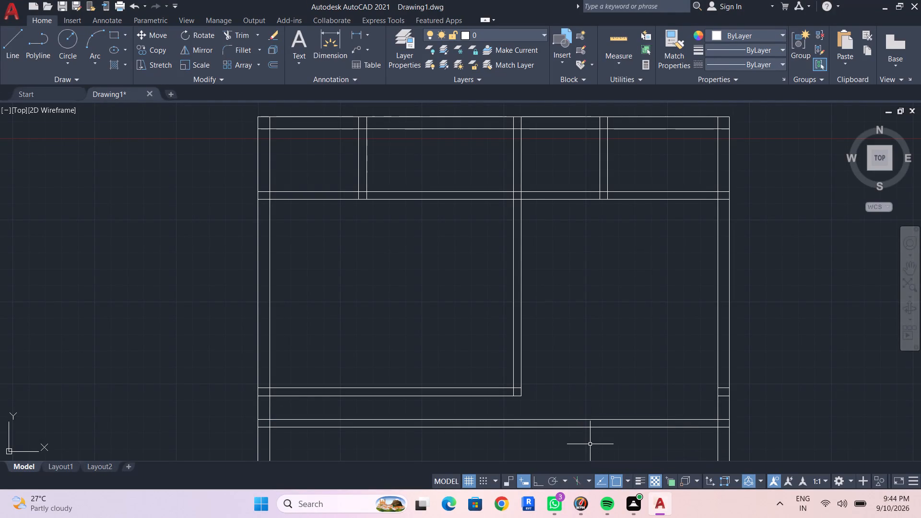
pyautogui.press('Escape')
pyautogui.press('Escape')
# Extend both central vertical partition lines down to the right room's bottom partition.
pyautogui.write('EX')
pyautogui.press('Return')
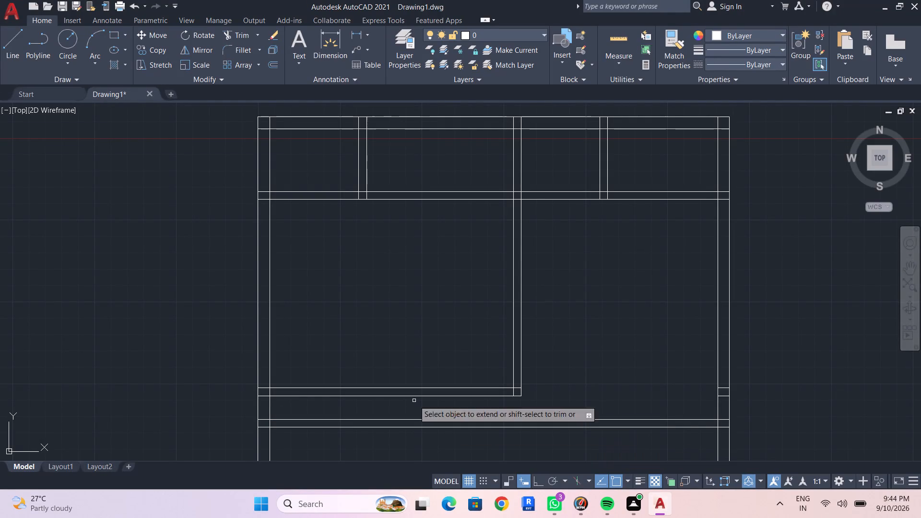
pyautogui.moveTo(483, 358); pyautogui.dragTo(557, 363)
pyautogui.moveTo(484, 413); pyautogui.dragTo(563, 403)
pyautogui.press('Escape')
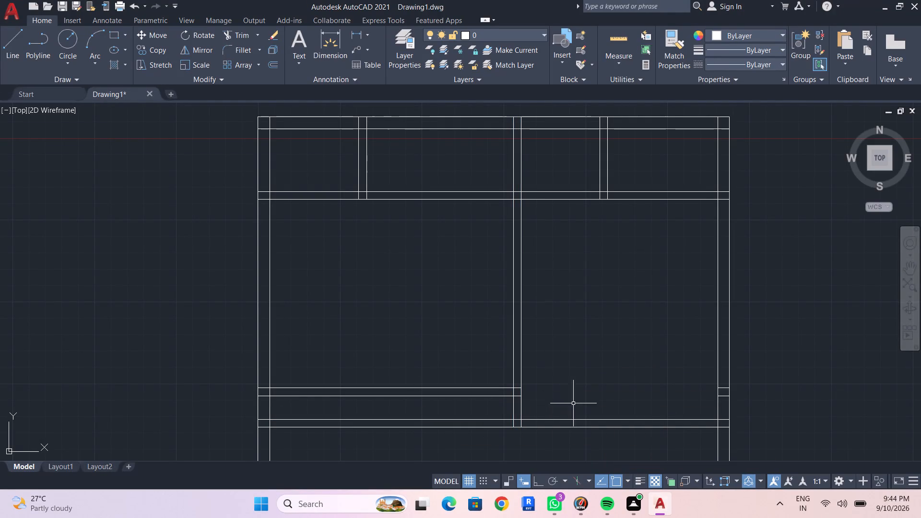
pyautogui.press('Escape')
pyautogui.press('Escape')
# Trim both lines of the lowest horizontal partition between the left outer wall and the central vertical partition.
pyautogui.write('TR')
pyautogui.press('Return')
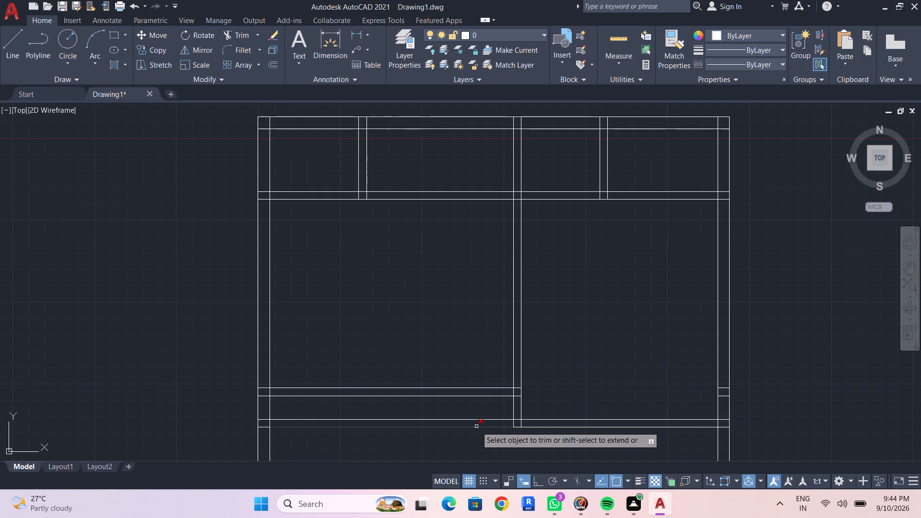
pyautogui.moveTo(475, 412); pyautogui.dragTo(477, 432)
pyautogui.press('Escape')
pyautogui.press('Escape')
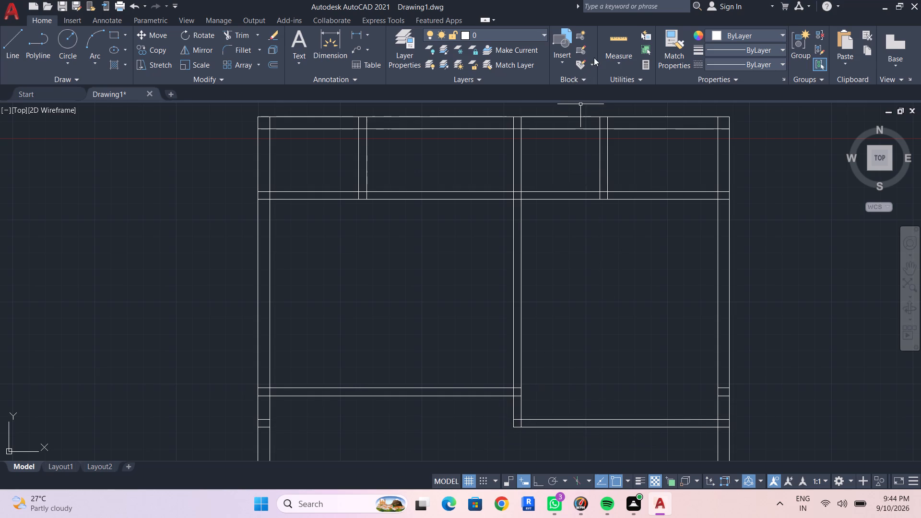
# Measure the right room between the central partition, the right outer wall and the horizontal partitions.
pyautogui.click(610, 40)
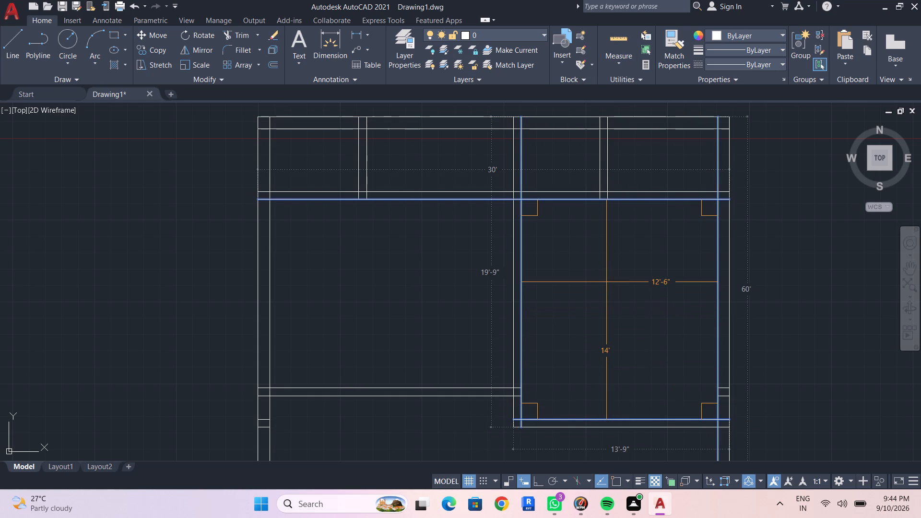
pyautogui.moveTo(609, 299); pyautogui.dragTo(614, 260, button='middle')
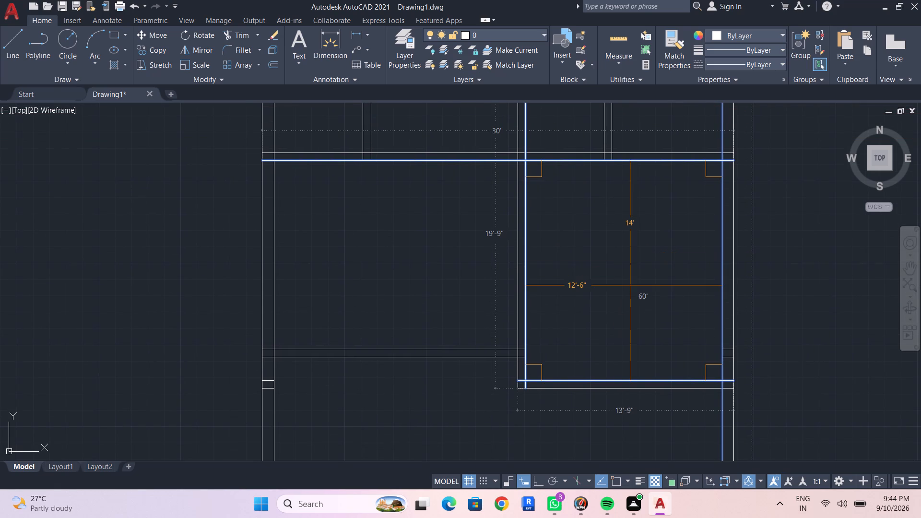
pyautogui.press('Escape')
pyautogui.press('Escape')
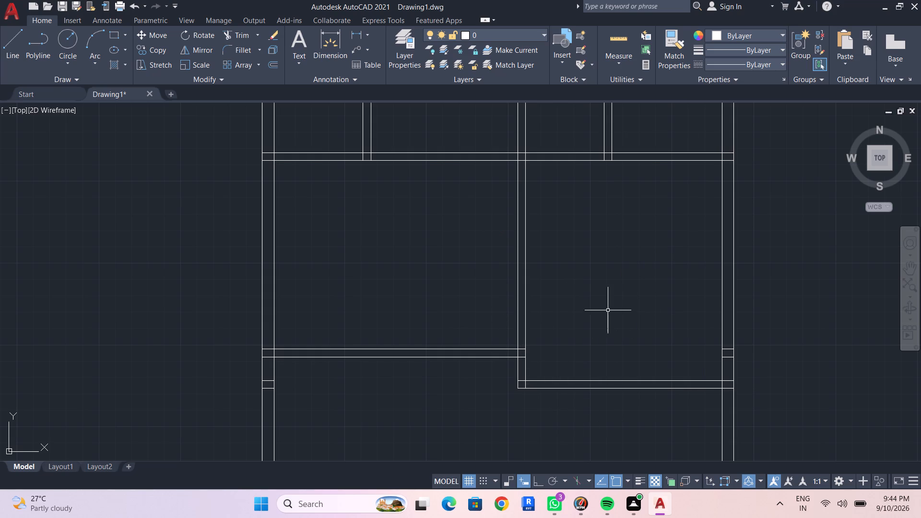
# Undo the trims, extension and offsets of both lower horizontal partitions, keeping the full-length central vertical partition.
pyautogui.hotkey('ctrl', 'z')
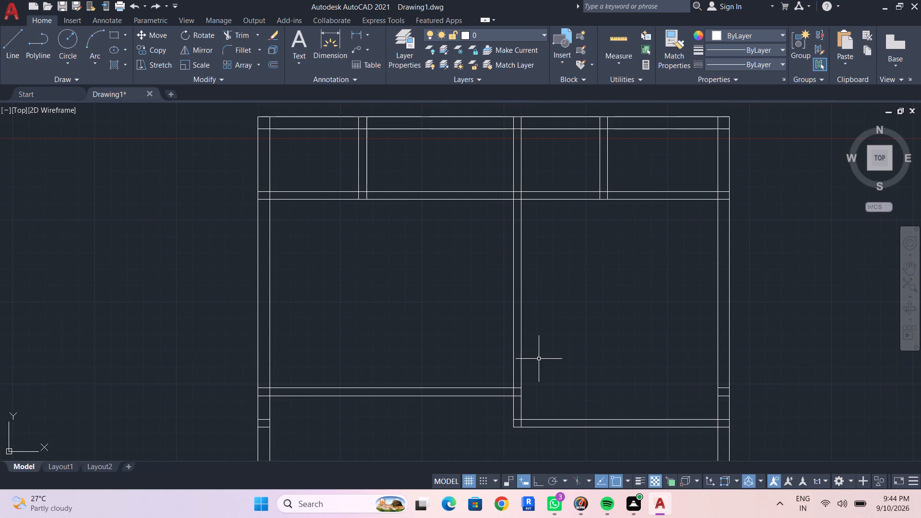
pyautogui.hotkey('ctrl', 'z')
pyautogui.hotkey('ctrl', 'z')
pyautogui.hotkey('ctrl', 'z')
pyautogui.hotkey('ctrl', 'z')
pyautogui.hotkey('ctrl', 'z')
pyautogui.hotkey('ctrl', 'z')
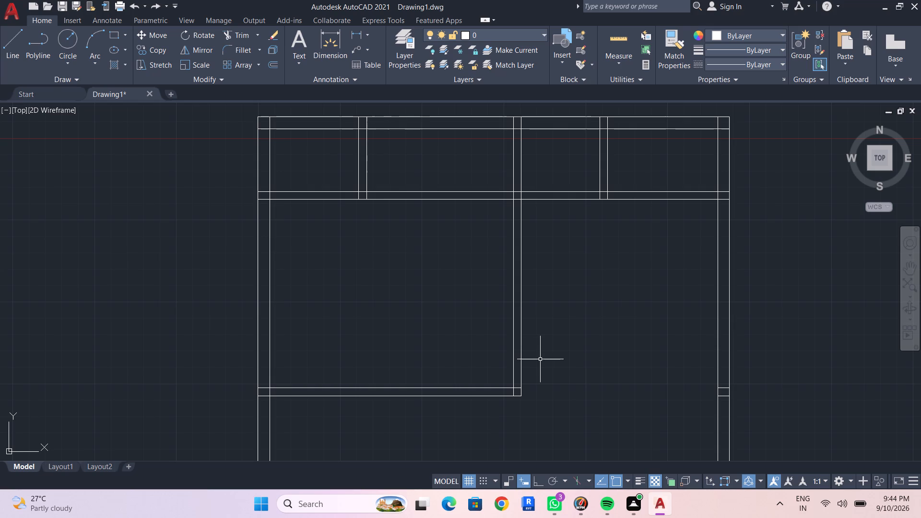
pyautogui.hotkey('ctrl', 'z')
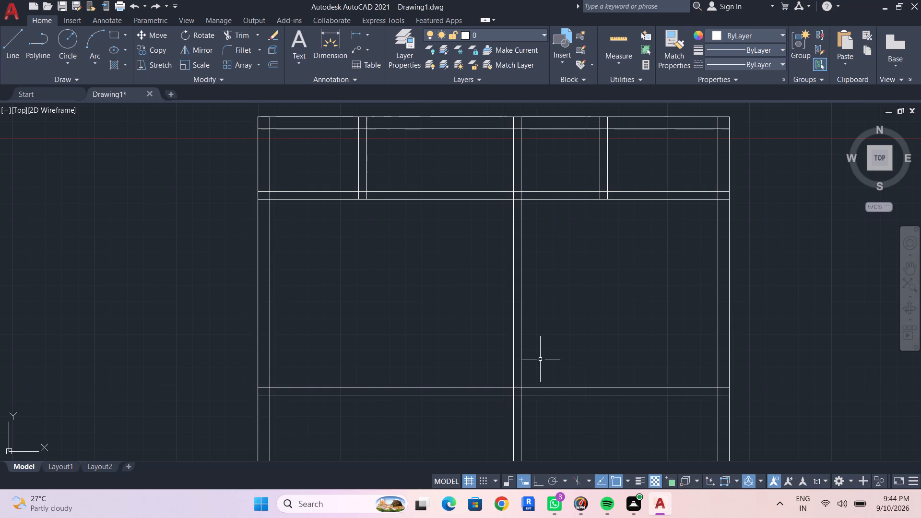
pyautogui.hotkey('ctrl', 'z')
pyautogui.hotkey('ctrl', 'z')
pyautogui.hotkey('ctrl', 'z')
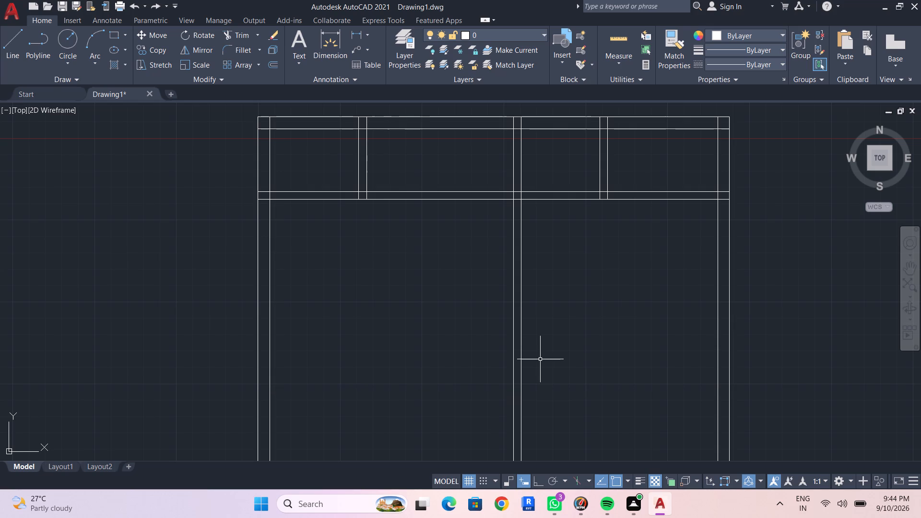
# Undo both offsets that form the full-length central vertical partition.
pyautogui.hotkey('ctrl', 'z')
pyautogui.hotkey('ctrl', 'z')
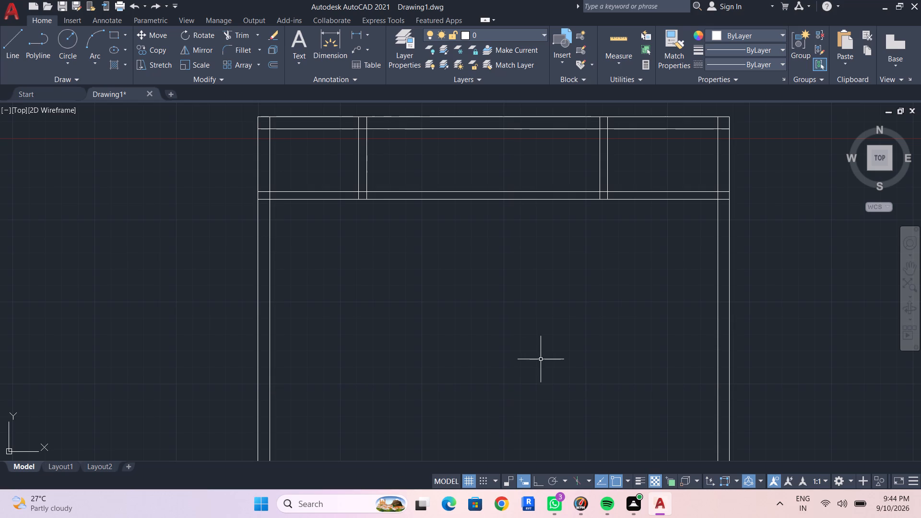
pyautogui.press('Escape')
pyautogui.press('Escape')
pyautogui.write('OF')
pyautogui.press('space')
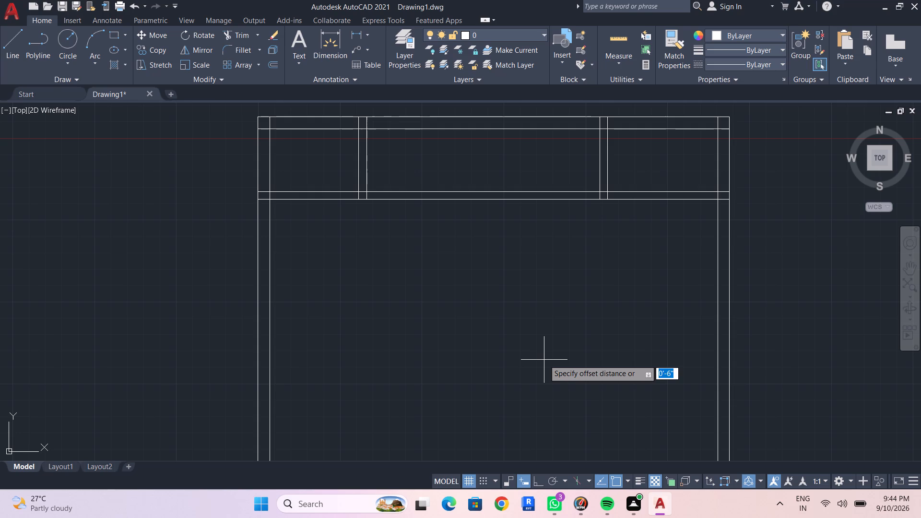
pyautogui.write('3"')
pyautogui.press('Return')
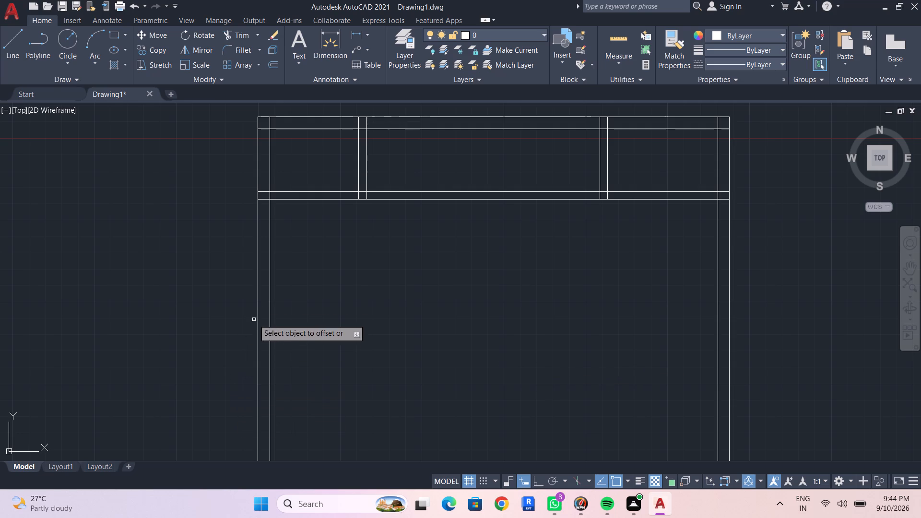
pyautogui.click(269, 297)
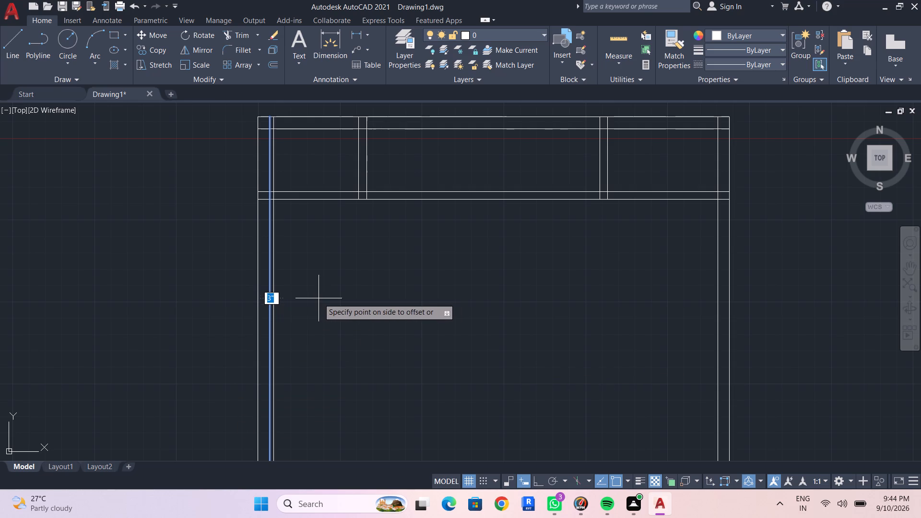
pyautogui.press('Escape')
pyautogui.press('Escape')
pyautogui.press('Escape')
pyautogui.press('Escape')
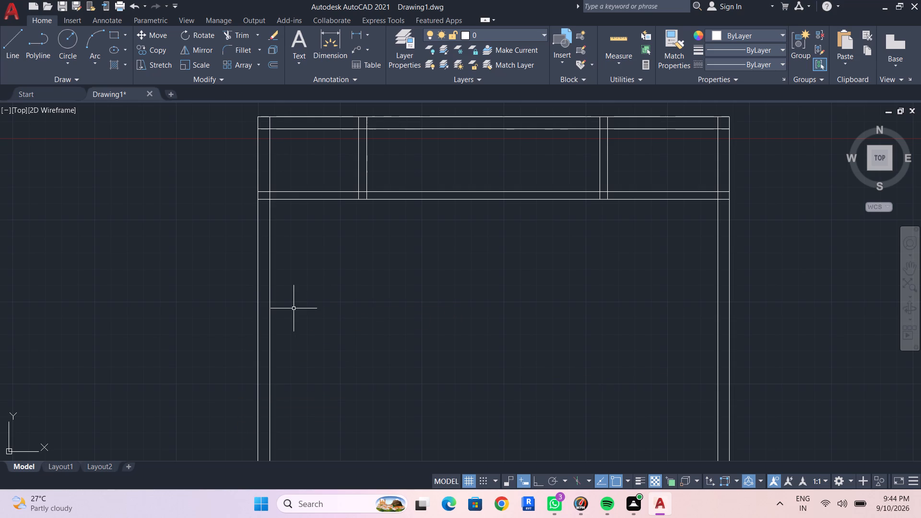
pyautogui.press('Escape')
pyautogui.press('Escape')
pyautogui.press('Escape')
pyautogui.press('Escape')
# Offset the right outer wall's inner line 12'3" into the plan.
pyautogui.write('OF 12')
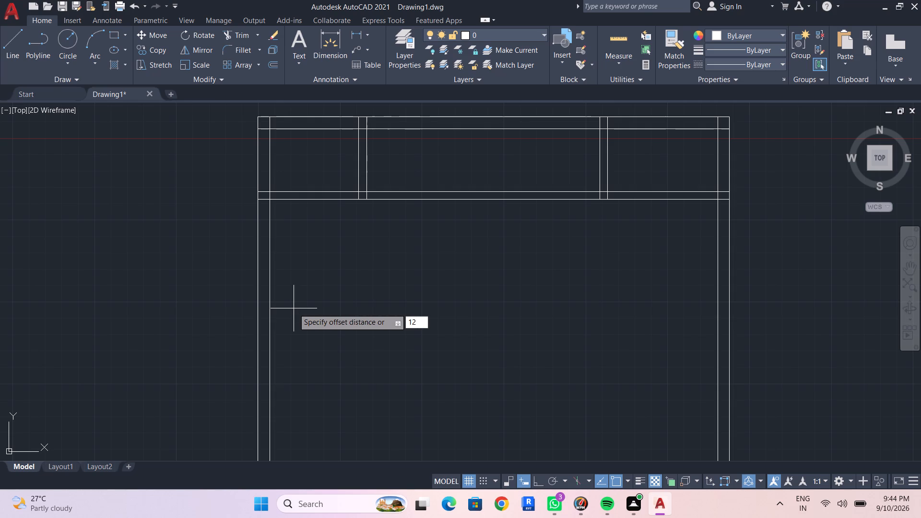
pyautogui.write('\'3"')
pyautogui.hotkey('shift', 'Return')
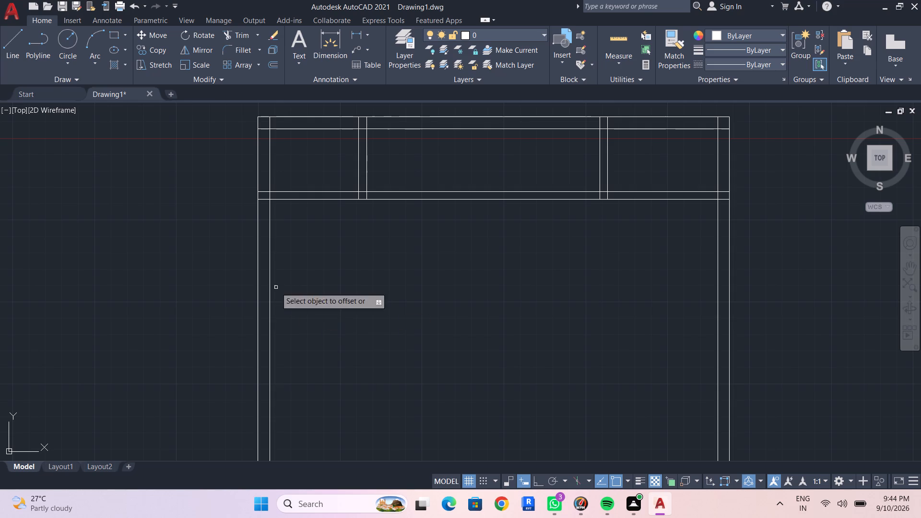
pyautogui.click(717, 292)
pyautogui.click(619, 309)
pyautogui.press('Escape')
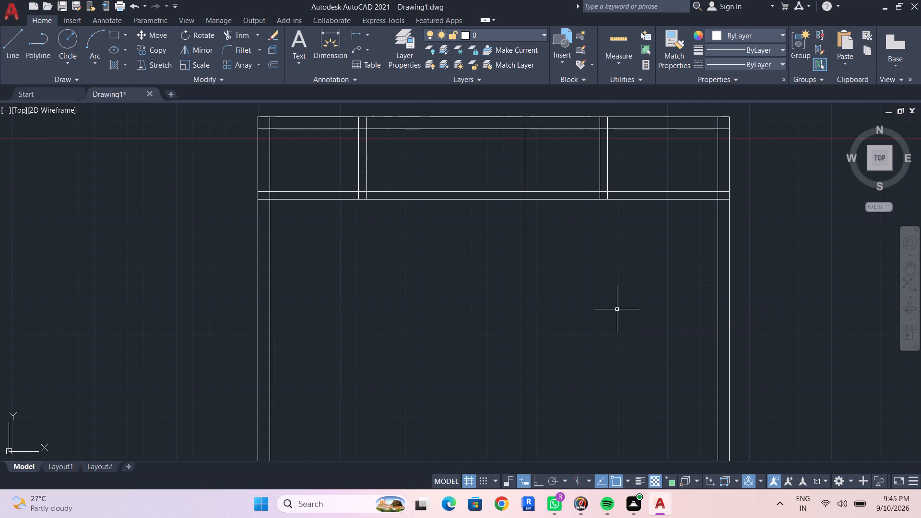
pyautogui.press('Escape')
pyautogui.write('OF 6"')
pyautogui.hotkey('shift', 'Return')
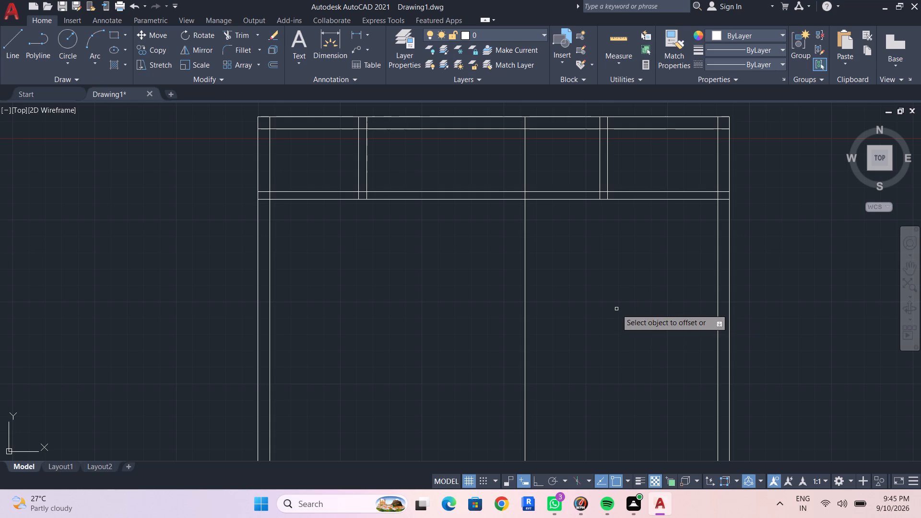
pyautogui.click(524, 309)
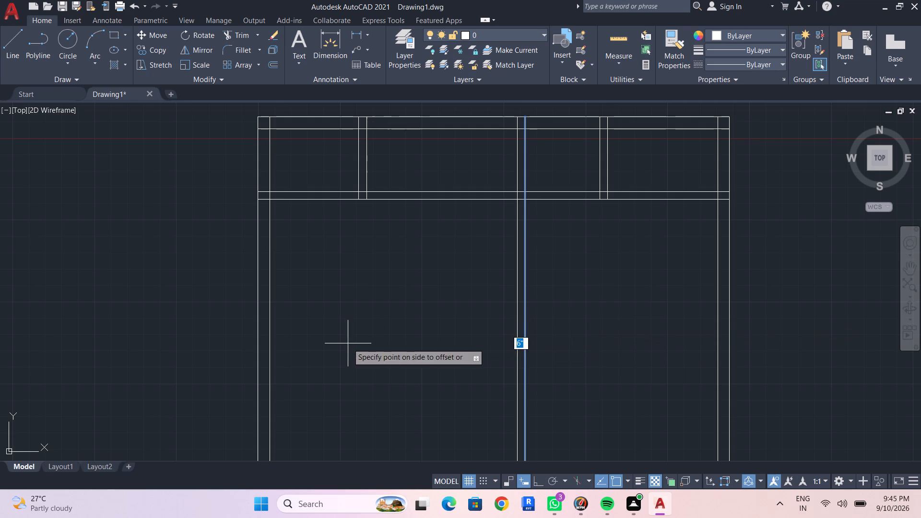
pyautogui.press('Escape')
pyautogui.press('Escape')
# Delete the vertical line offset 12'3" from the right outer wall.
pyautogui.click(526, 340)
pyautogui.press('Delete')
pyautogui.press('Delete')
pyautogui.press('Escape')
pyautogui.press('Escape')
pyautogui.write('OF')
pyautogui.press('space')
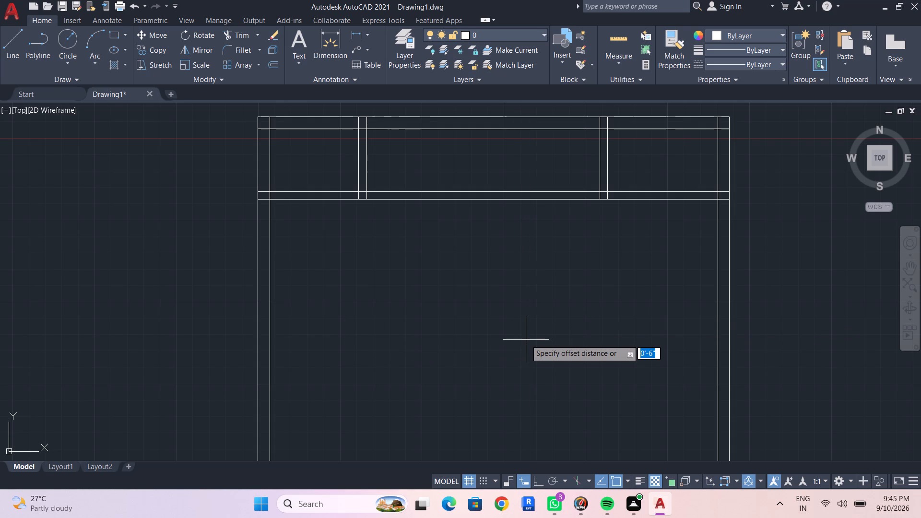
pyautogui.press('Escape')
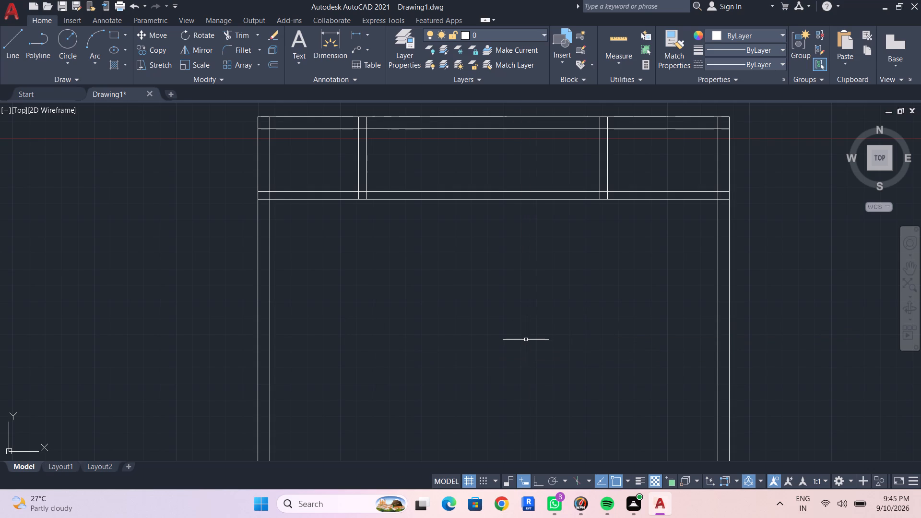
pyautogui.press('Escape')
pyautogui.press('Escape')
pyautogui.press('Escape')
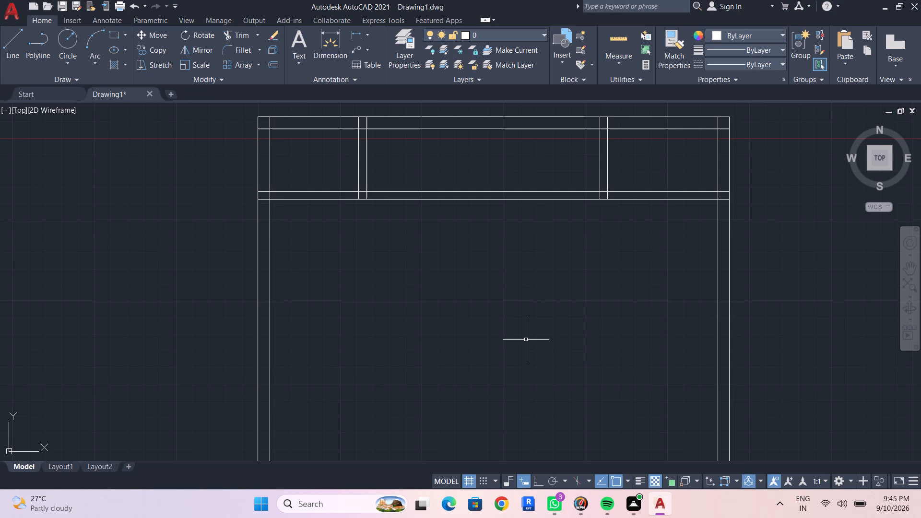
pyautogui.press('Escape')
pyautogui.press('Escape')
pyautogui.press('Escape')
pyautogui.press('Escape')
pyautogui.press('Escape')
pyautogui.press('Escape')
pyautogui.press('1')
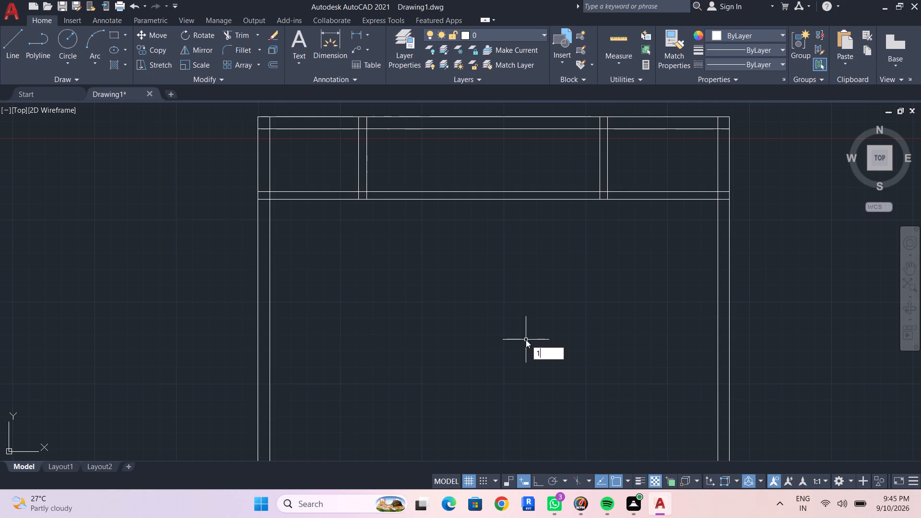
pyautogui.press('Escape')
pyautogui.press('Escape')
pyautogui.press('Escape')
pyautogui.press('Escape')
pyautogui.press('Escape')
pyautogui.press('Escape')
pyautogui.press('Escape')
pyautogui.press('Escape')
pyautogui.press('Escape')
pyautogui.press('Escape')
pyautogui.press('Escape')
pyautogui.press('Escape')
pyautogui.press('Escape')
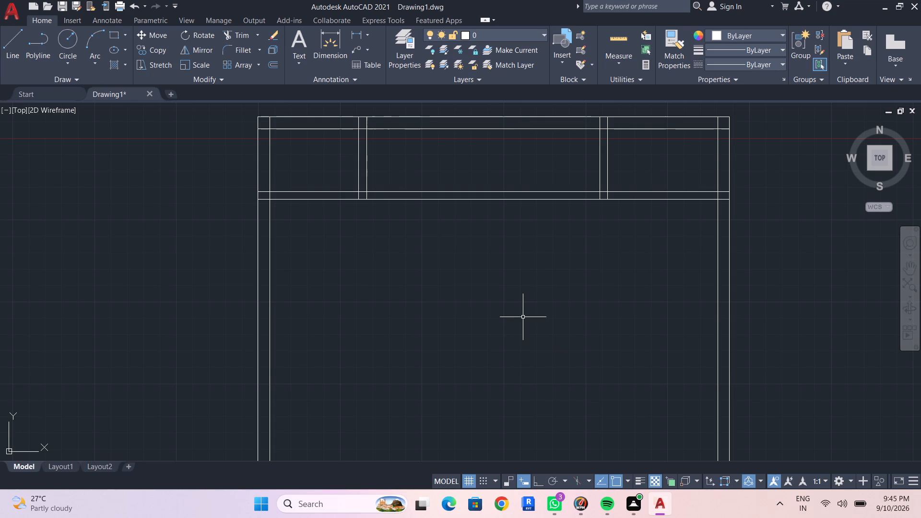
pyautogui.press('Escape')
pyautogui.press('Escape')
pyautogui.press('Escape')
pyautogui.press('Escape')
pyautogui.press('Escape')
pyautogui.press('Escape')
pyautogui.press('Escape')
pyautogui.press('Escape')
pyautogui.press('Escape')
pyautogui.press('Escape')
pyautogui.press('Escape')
# Offset the left outer wall's inner line 15'6" toward the plan's centre.
pyautogui.write('OF')
pyautogui.press('space')
pyautogui.write('15\'6"')
pyautogui.hotkey('shift', 'Return')
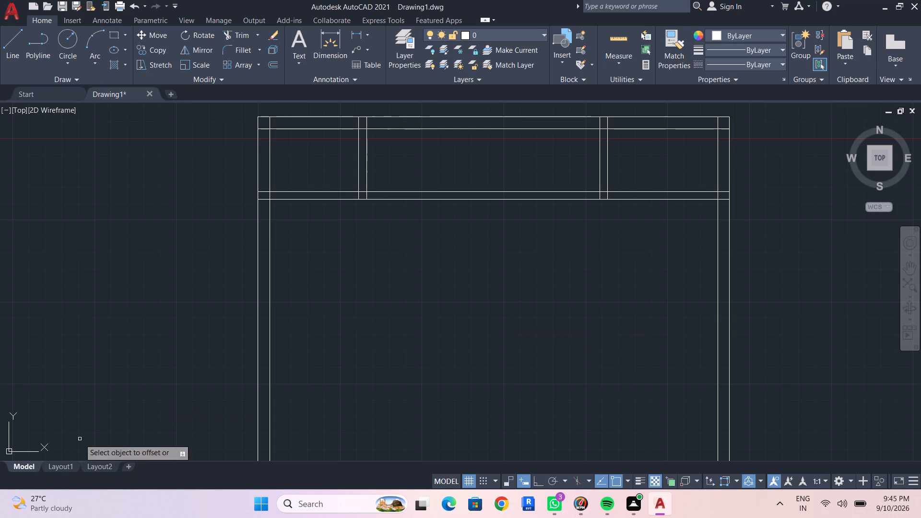
pyautogui.click(269, 305)
pyautogui.click(553, 309)
pyautogui.press('Escape')
pyautogui.press('Escape')
# Offset the new central vertical line 6" toward the right outer wall to form the partition.
pyautogui.write('OF')
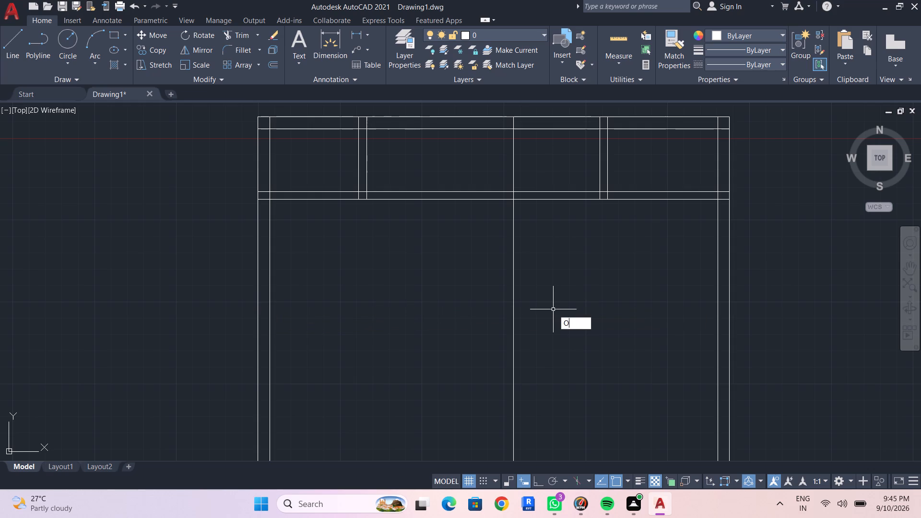
pyautogui.press('space')
pyautogui.write('6"')
pyautogui.hotkey('shift', 'Return')
pyautogui.hotkey('shift', '"')
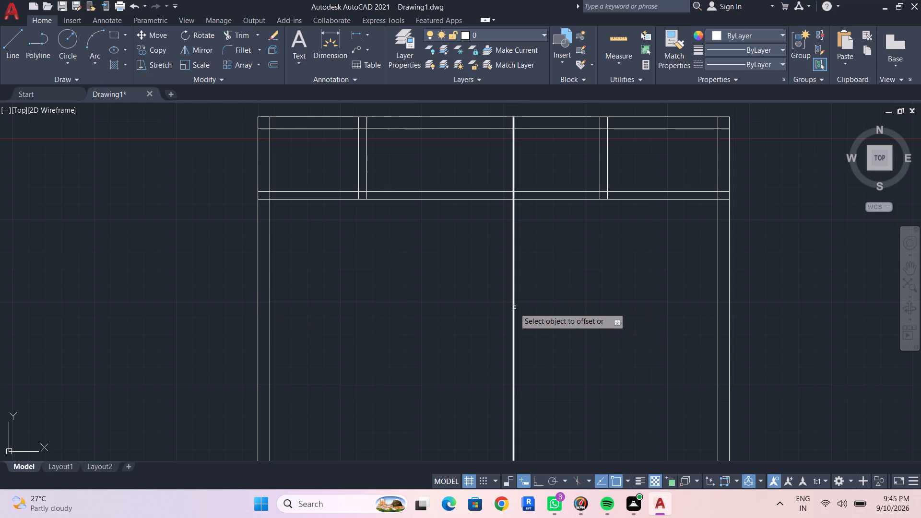
pyautogui.click(514, 307)
pyautogui.click(537, 308)
pyautogui.press('Escape')
pyautogui.press('Escape')
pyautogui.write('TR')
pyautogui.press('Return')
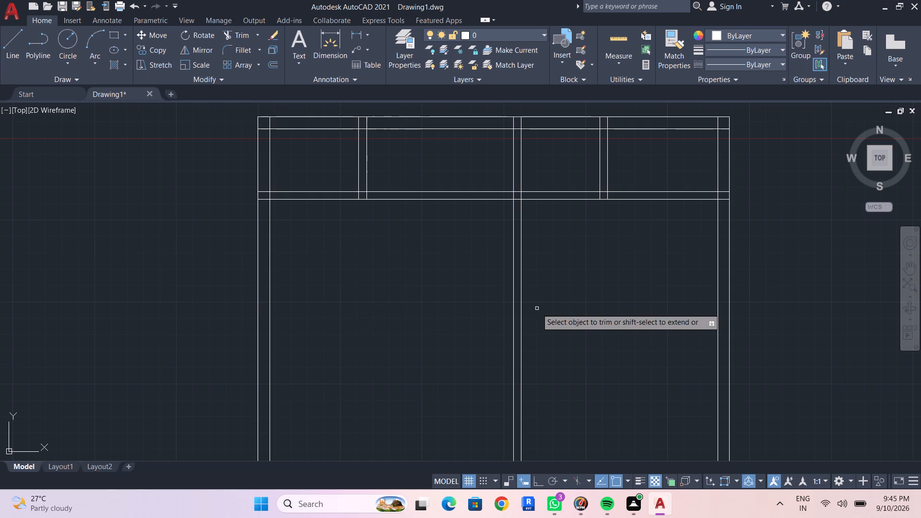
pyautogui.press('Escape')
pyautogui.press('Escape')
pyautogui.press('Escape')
# Offset the lower line of the upper horizontal partition 12' downward.
pyautogui.write("OF 12'")
pyautogui.press('Return')
pyautogui.scroll(-1, 487, 327)
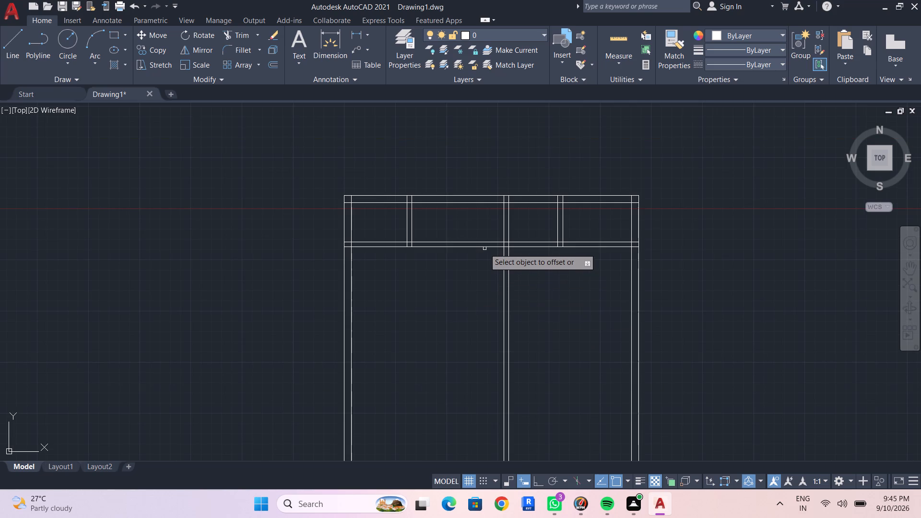
pyautogui.moveTo(484, 247); pyautogui.dragTo(484, 251)
pyautogui.click(486, 353)
pyautogui.press('Escape')
pyautogui.press('Escape')
# Offset the new horizontal line 6" downward to form the room's bottom partition.
pyautogui.write('OF 6"')
pyautogui.hotkey('shift', 'Return')
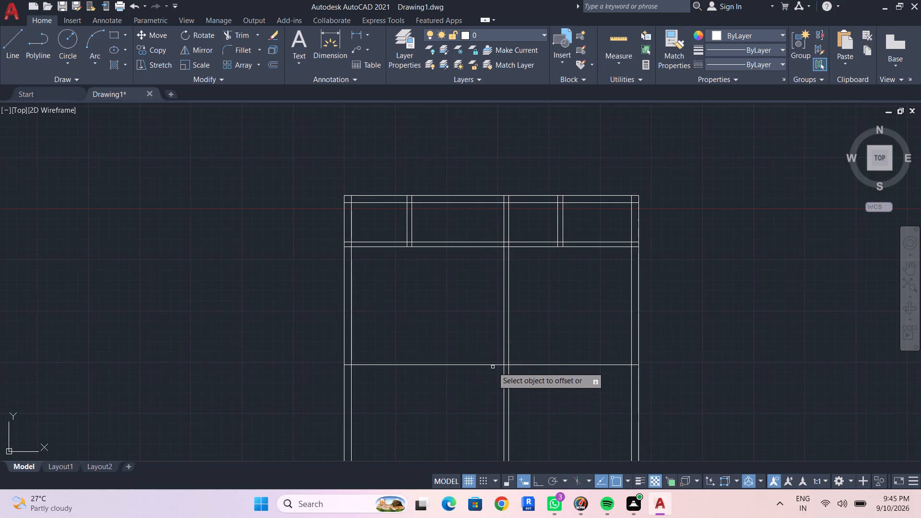
pyautogui.click(493, 363)
pyautogui.click(494, 365)
pyautogui.click(494, 375)
pyautogui.press('Escape')
pyautogui.press('Escape')
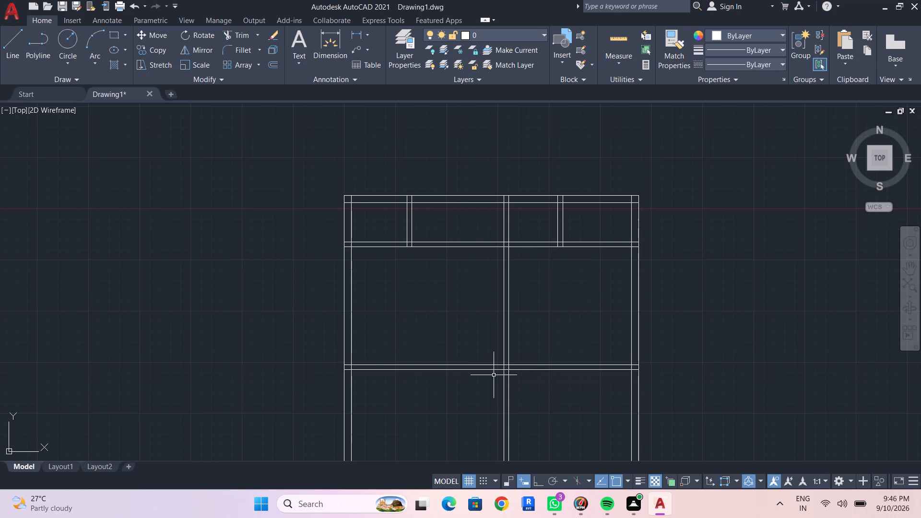
# Trim the lower horizontal partition right of the central partition and the central partition below it, leaving a closed left room.
pyautogui.write('TR')
pyautogui.press('Return')
pyautogui.moveTo(546, 334); pyautogui.dragTo(482, 433)
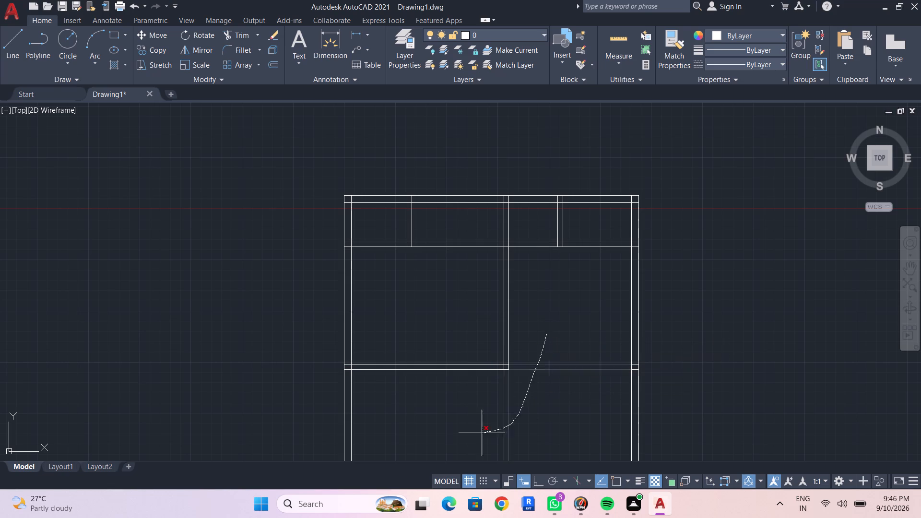
pyautogui.moveTo(482, 433); pyautogui.dragTo(481, 433)
pyautogui.press('Escape')
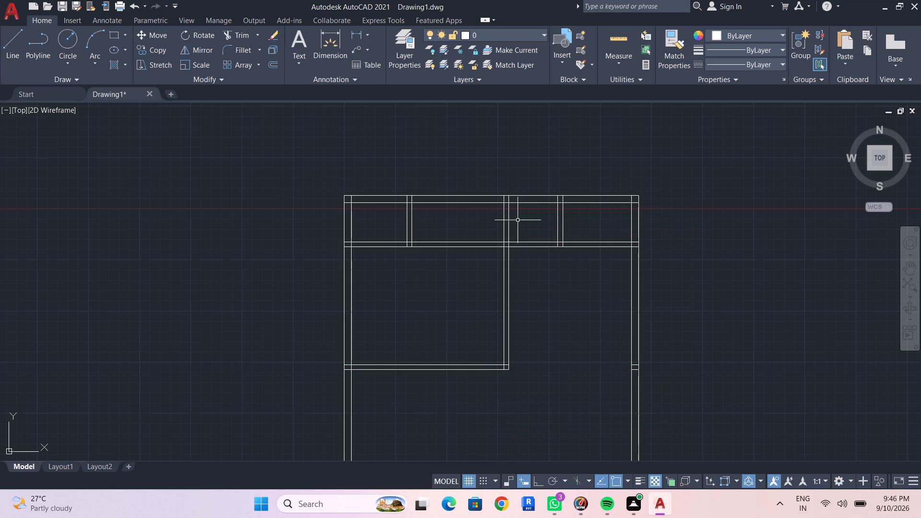
# Trim both central vertical partition lines above the upper horizontal partition, including the pieces inside the top outer wall.
pyautogui.press('space')
pyautogui.moveTo(533, 218); pyautogui.dragTo(488, 241)
pyautogui.scroll(2, 498, 210)
pyautogui.moveTo(532, 183); pyautogui.dragTo(527, 186)
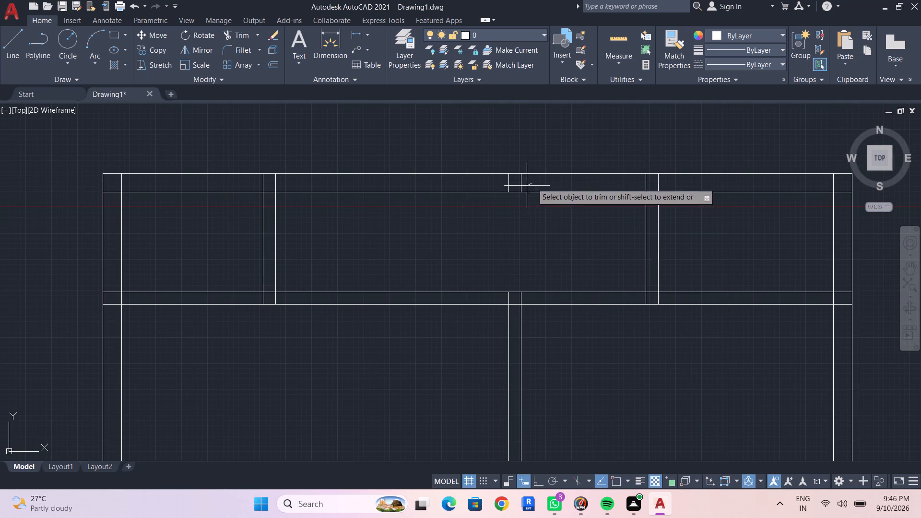
pyautogui.moveTo(527, 186); pyautogui.dragTo(504, 188)
pyautogui.press('Escape')
# Delete the two leftover horizontal partition stubs inside the right outer wall.
pyautogui.moveTo(524, 234); pyautogui.dragTo(510, 151, button='middle')
pyautogui.scroll(-1, 530, 277)
pyautogui.moveTo(531, 293); pyautogui.dragTo(529, 263, button='middle')
pyautogui.press('Escape')
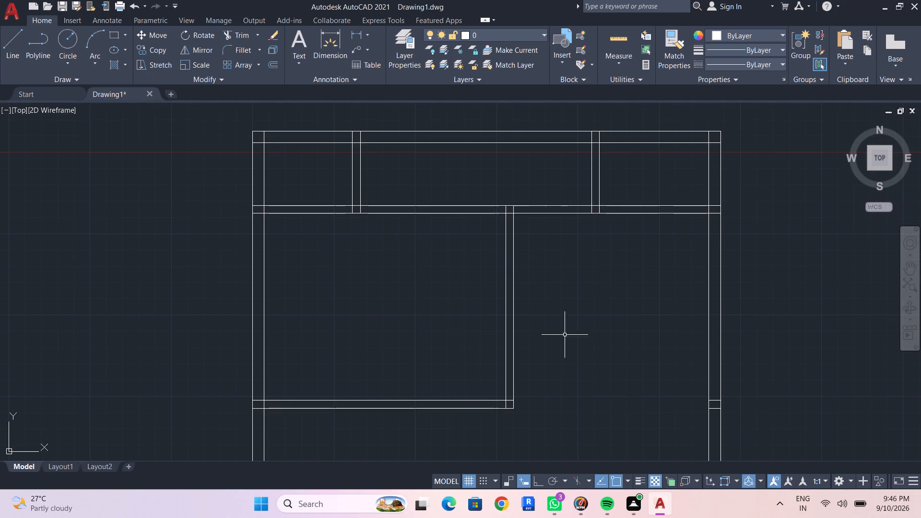
pyautogui.moveTo(565, 331); pyautogui.dragTo(561, 274, button='middle')
pyautogui.scroll(1, 562, 281)
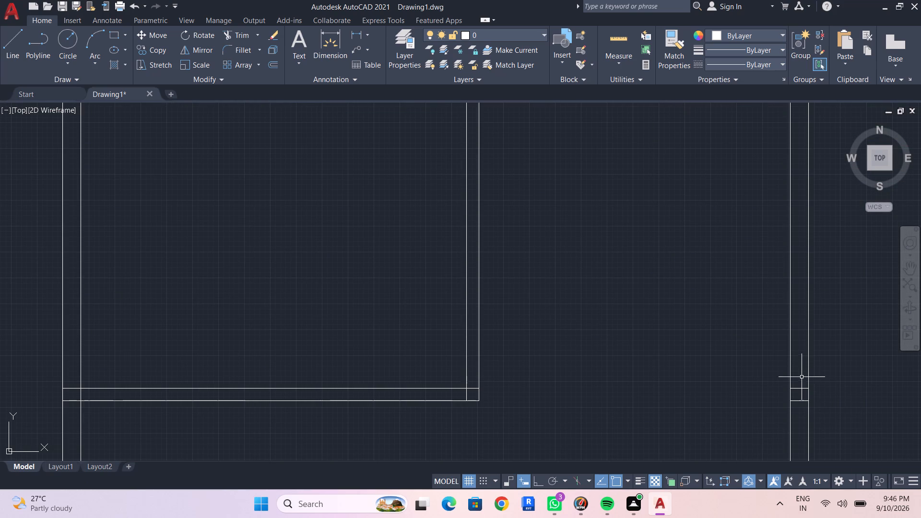
pyautogui.moveTo(801, 373); pyautogui.dragTo(809, 404)
pyautogui.click(800, 407)
pyautogui.press('Delete')
pyautogui.press('Escape')
# Measure the clear width between the central vertical partition and the right outer wall.
pyautogui.scroll(-2, 721, 429)
pyautogui.moveTo(697, 433); pyautogui.dragTo(657, 377, button='middle')
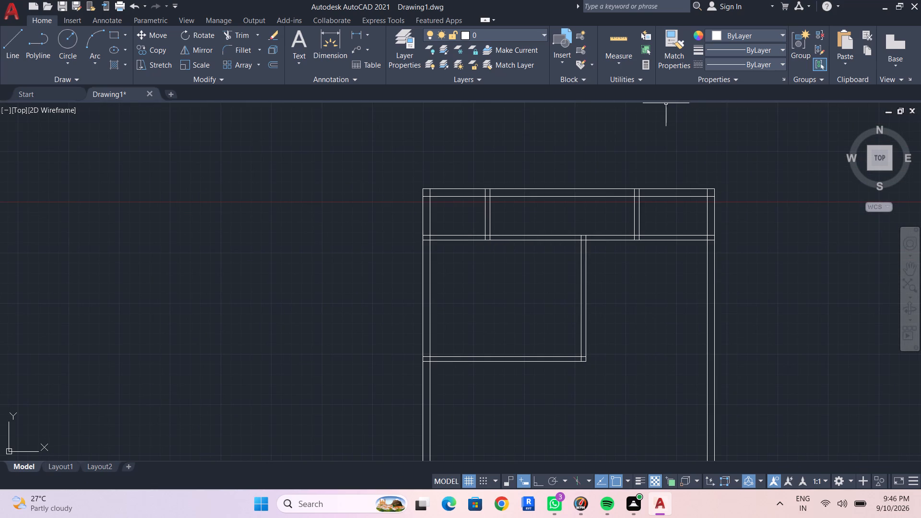
pyautogui.scroll(1, 456, 299)
pyautogui.moveTo(449, 291); pyautogui.dragTo(434, 275, button='middle')
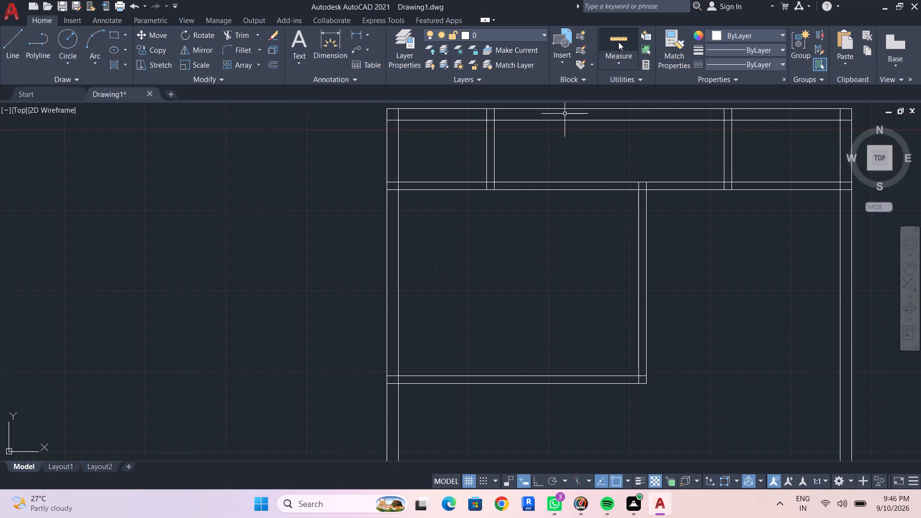
pyautogui.click(618, 42)
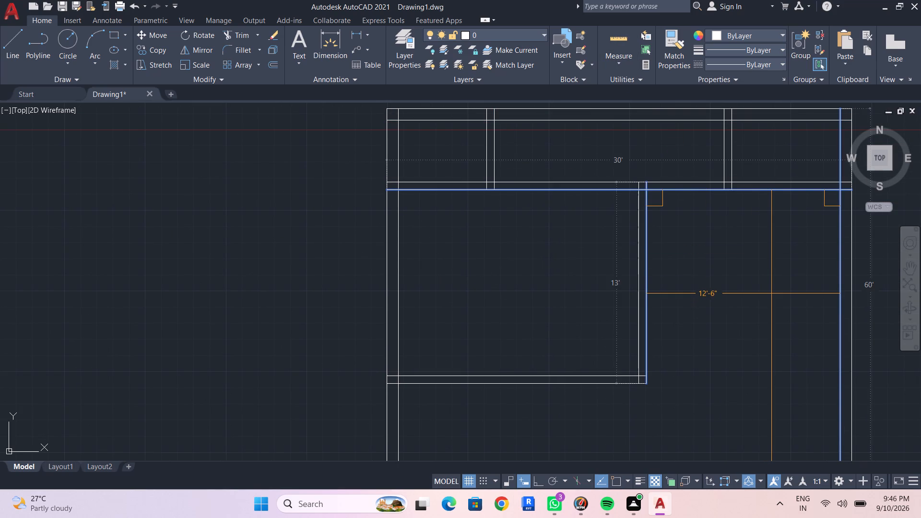
pyautogui.press('Escape')
pyautogui.press('Escape')
pyautogui.press('Escape')
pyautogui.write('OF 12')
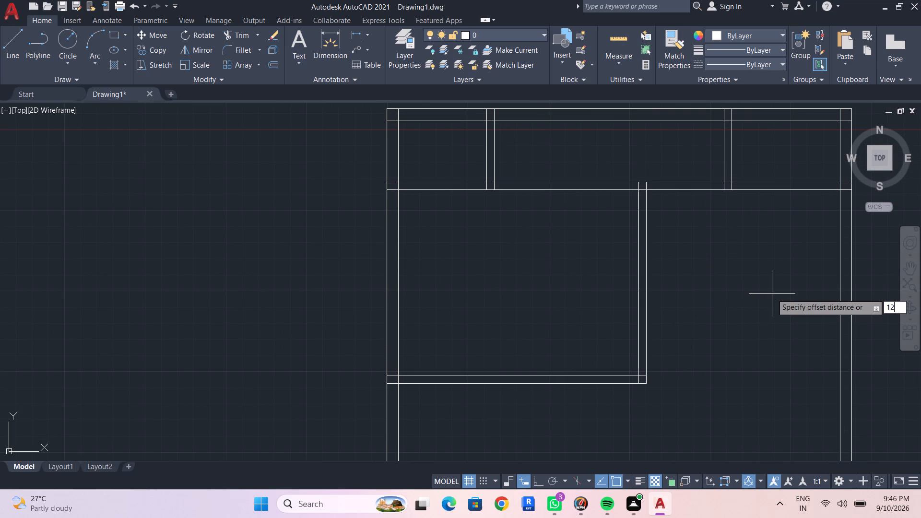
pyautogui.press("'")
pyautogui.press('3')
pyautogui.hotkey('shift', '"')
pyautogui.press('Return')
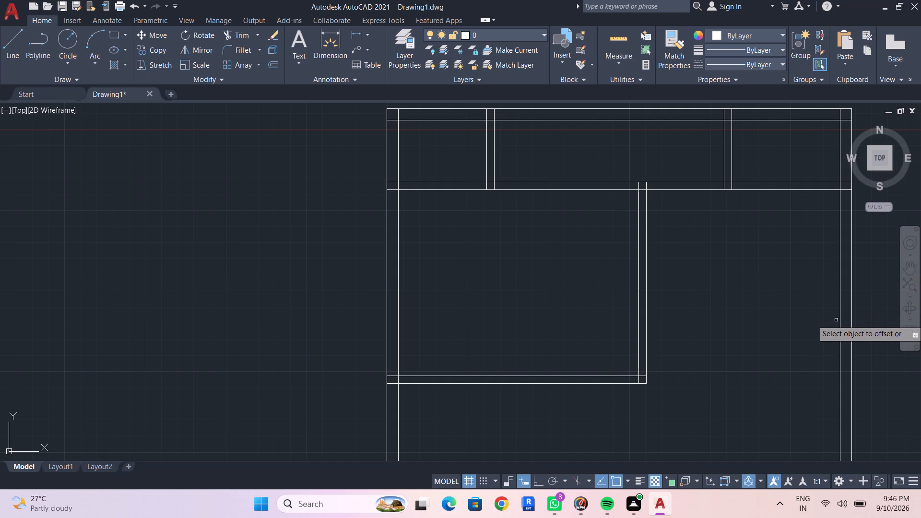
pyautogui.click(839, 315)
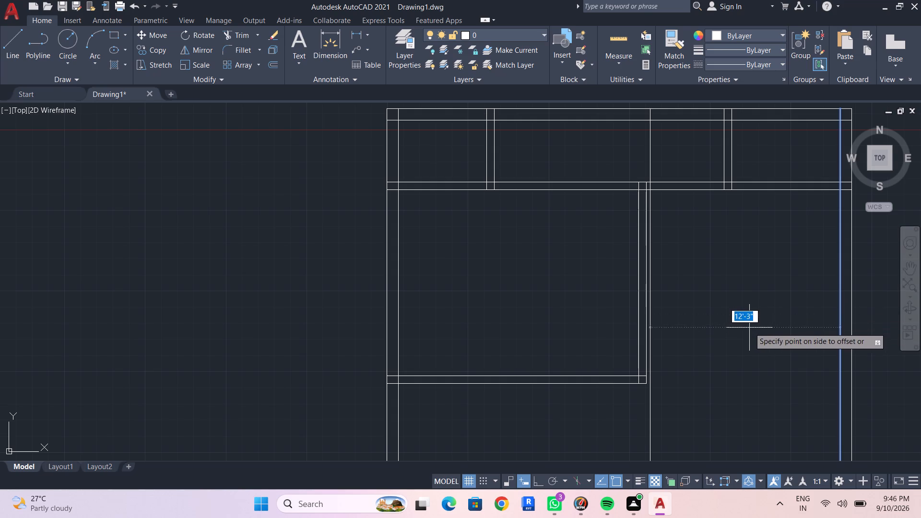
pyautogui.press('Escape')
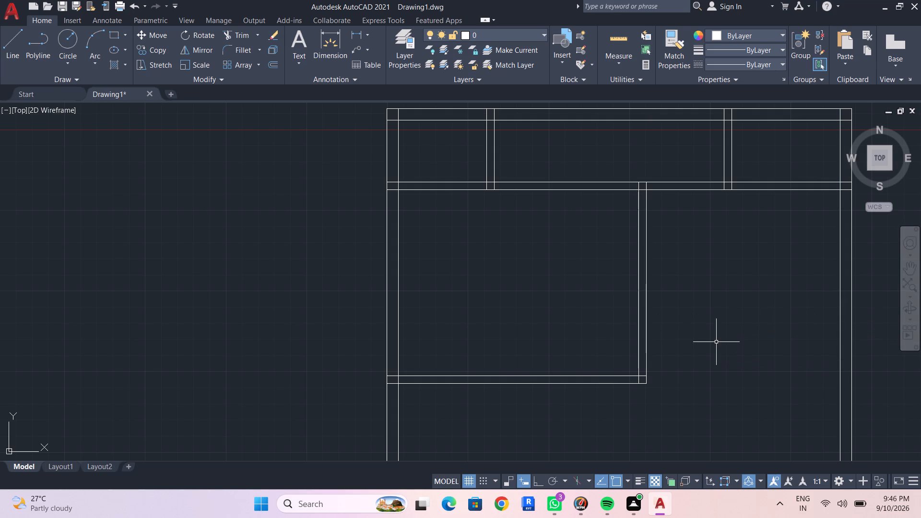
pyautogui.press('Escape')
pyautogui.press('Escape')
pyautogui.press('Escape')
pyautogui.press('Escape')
# Offset the lower line of the upper horizontal partition 14' downward for the right room's depth.
pyautogui.write('OF')
pyautogui.press('space')
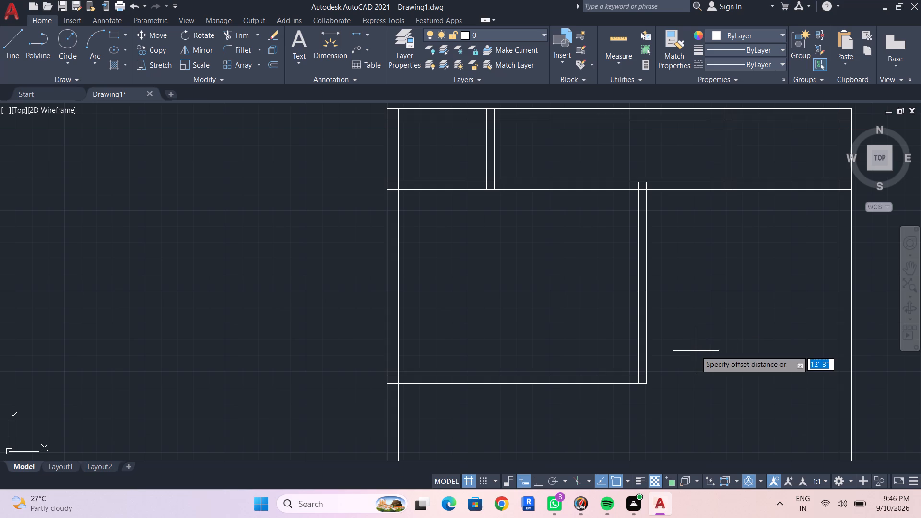
pyautogui.write("14'")
pyautogui.press('Return')
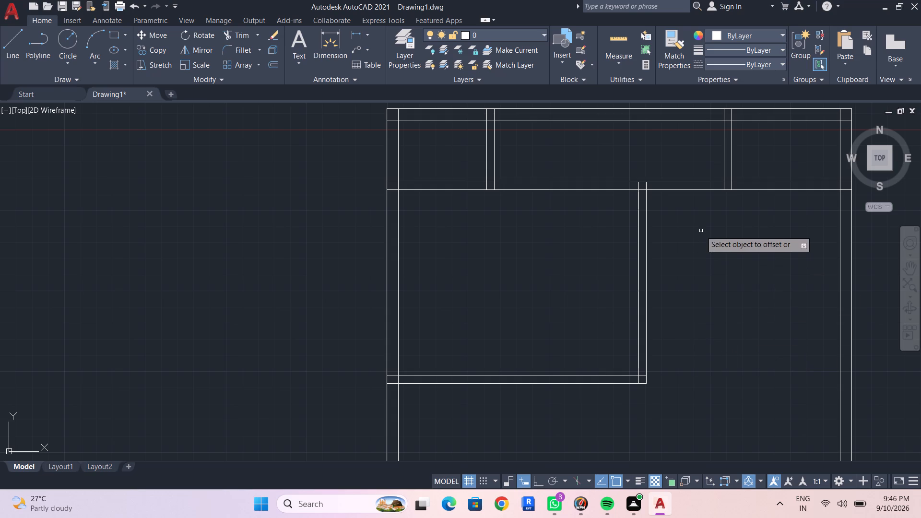
pyautogui.click(695, 191)
pyautogui.click(731, 382)
pyautogui.press('Escape')
pyautogui.press('Escape')
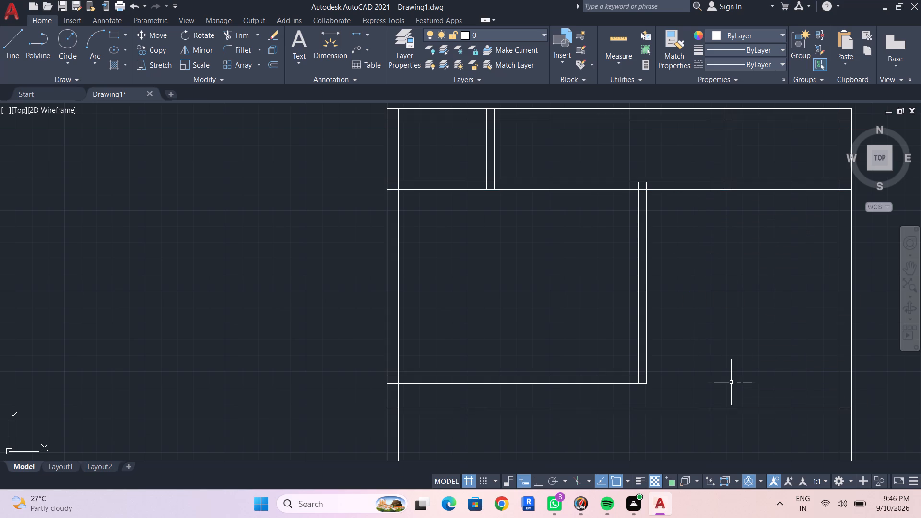
pyautogui.press('Escape')
# Offset the new horizontal line 6" downward to form the right room's bottom partition.
pyautogui.write('OF 6"')
pyautogui.hotkey('shift', 'Return')
pyautogui.click(667, 408)
pyautogui.click(674, 433)
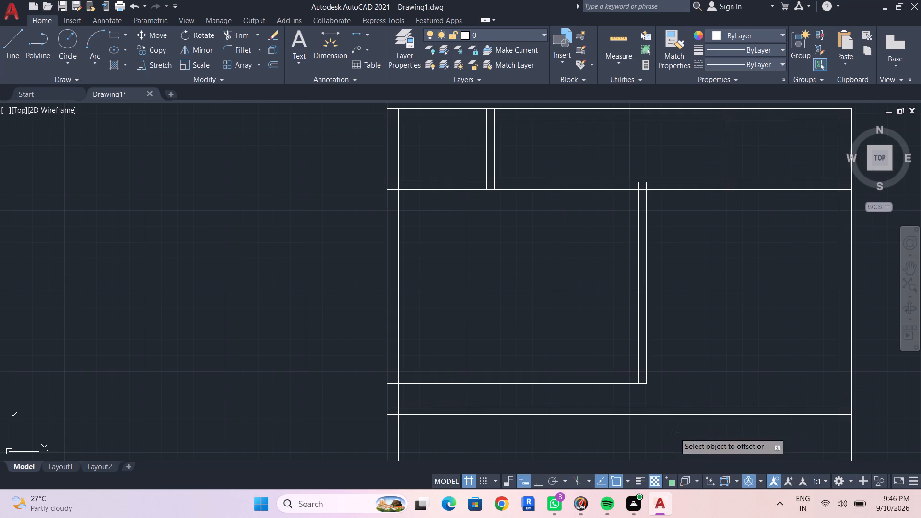
pyautogui.press('Escape')
pyautogui.press('Escape')
pyautogui.press('Escape')
# Extend both central vertical partition lines down to the lower line of the right room's bottom partition.
pyautogui.write('EX')
pyautogui.press('Return')
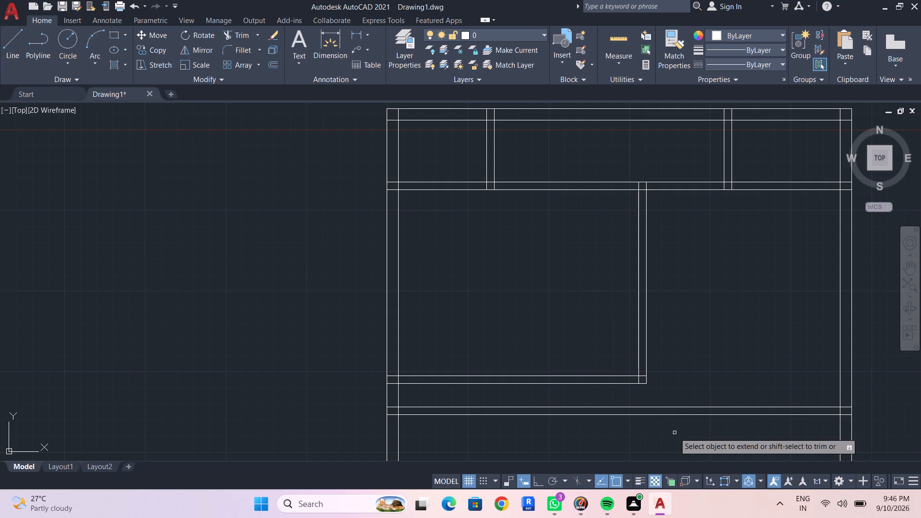
pyautogui.moveTo(578, 338); pyautogui.dragTo(708, 368)
pyautogui.moveTo(607, 400); pyautogui.dragTo(611, 400)
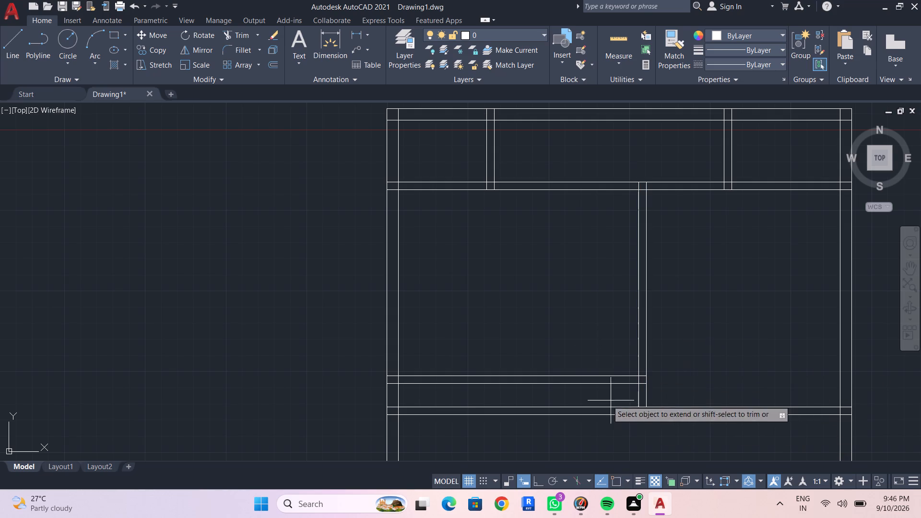
pyautogui.moveTo(611, 400); pyautogui.dragTo(682, 402)
pyautogui.press('Escape')
pyautogui.press('Escape')
pyautogui.press('Escape')
pyautogui.press('Escape')
pyautogui.press('Escape')
# Trim the right room's bottom partition lines left of the central partition, including the pieces inside the left outer wall.
pyautogui.write('TR')
pyautogui.press('Return')
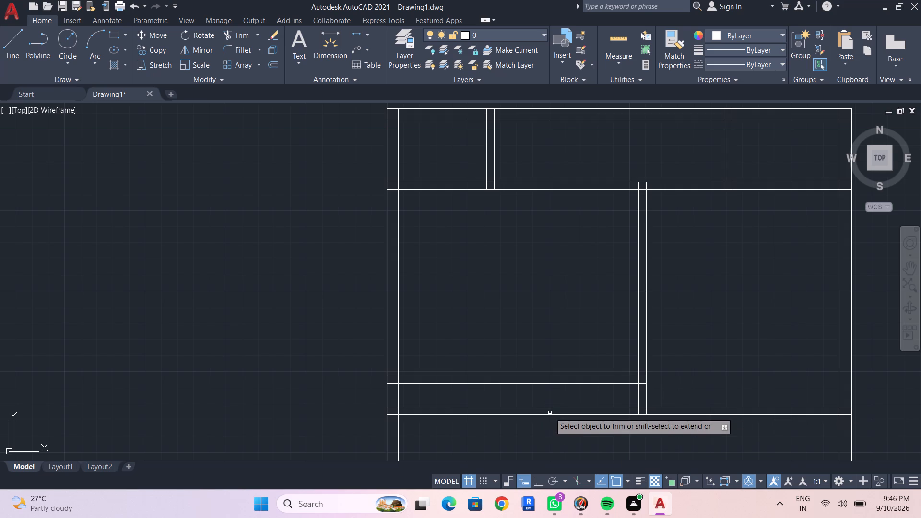
pyautogui.click(551, 407)
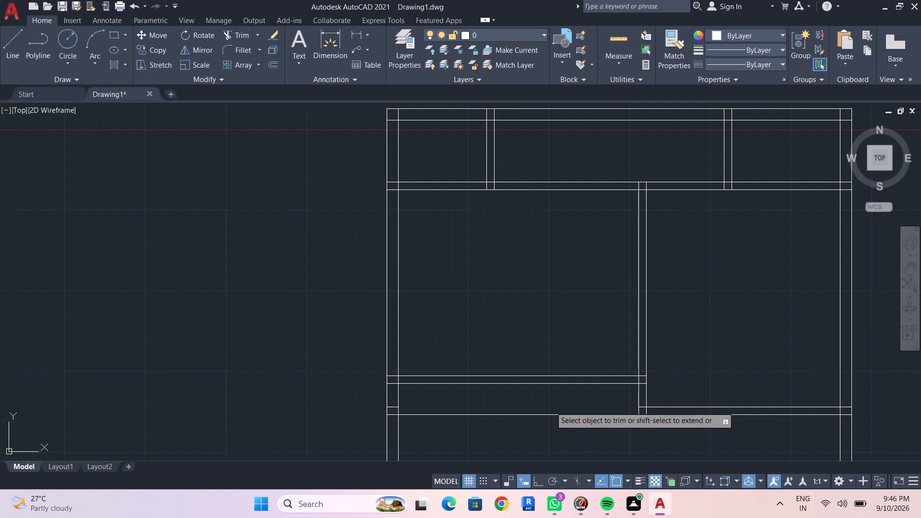
pyautogui.click(559, 414)
pyautogui.moveTo(558, 422); pyautogui.dragTo(660, 358, button='middle')
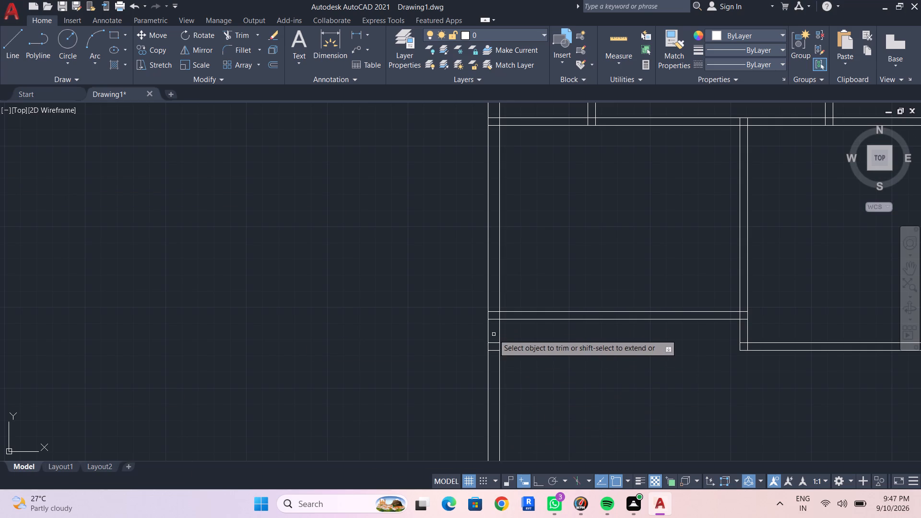
pyautogui.moveTo(495, 330); pyautogui.dragTo(495, 359)
pyautogui.scroll(-1, 578, 363)
pyautogui.moveTo(588, 363); pyautogui.dragTo(520, 372, button='middle')
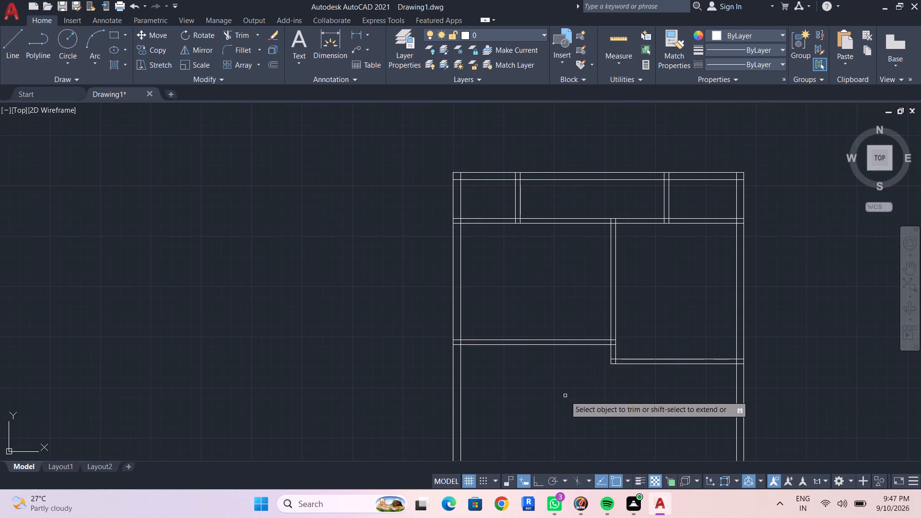
pyautogui.press('Escape')
pyautogui.press('Escape')
pyautogui.press('Escape')
pyautogui.moveTo(560, 399); pyautogui.dragTo(567, 373, button='middle')
pyautogui.press('Escape')
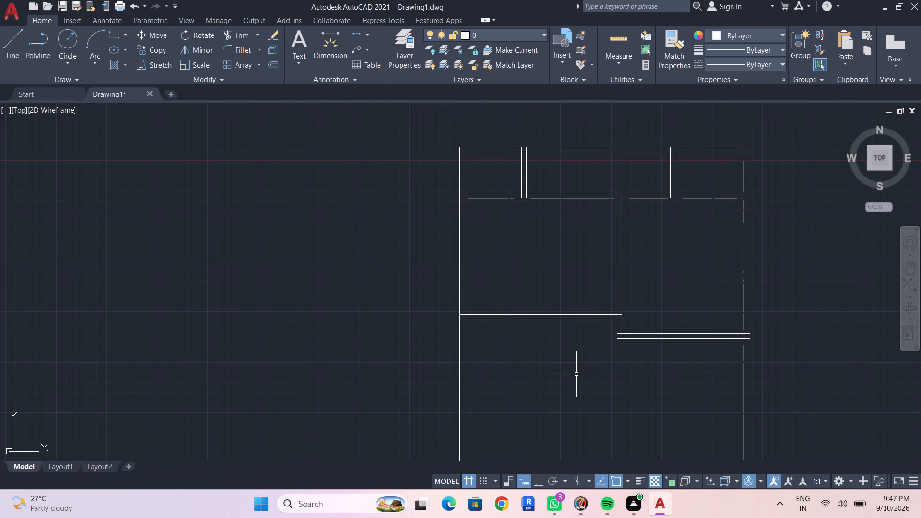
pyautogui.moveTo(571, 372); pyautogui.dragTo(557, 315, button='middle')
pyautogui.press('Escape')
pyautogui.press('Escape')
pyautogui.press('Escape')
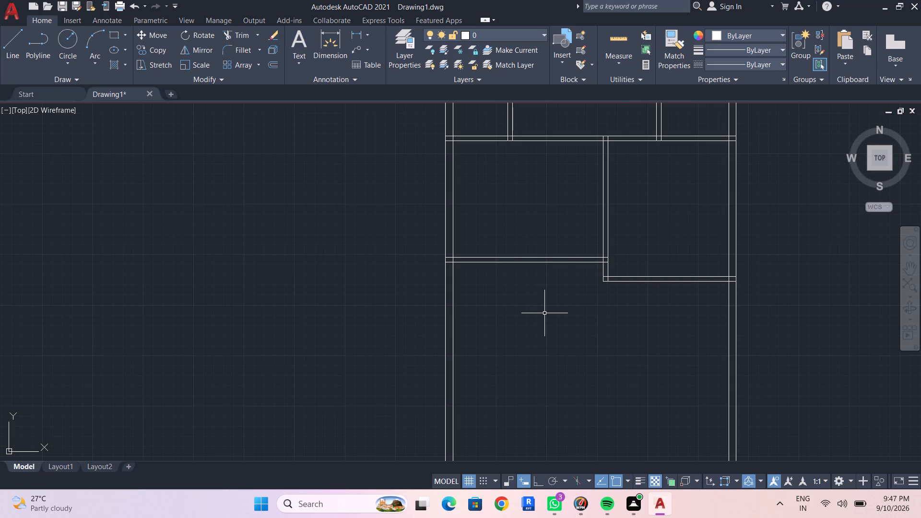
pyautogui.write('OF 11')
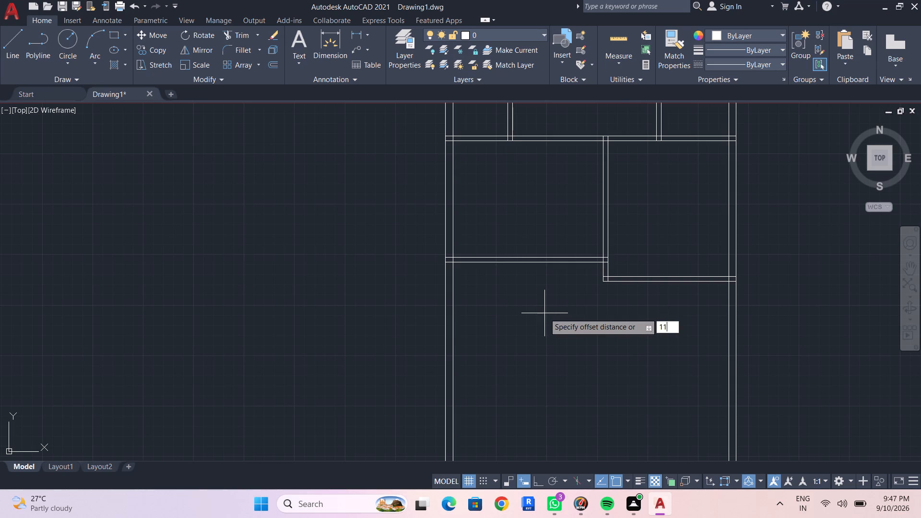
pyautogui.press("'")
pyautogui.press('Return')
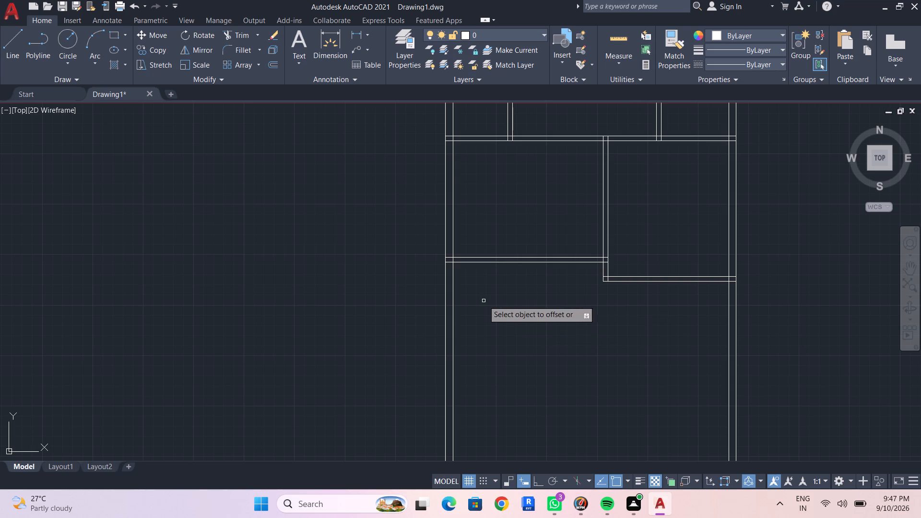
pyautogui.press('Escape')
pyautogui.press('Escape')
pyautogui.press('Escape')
# Offset the left outer wall's inner line 11'6" to the right for the lower left room's width.
pyautogui.write('OF')
pyautogui.press('space')
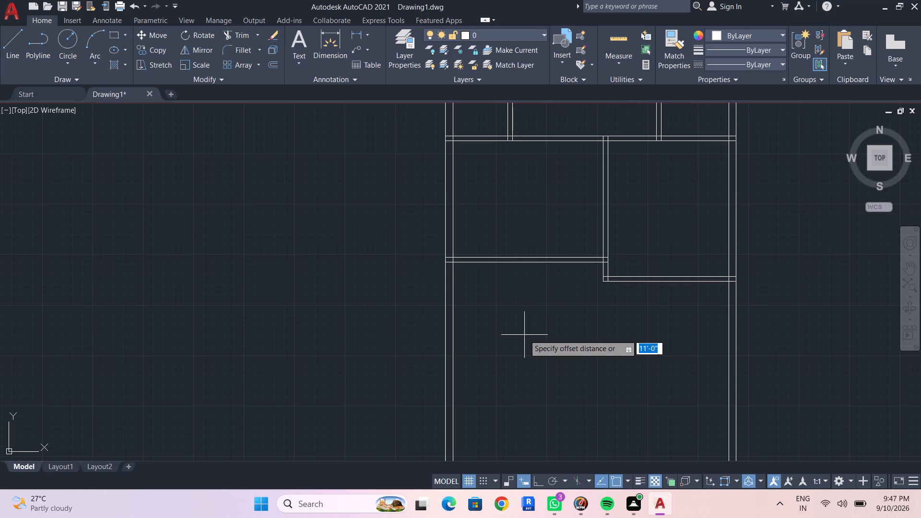
pyautogui.write('11\'6"')
pyautogui.hotkey('shift', 'Return')
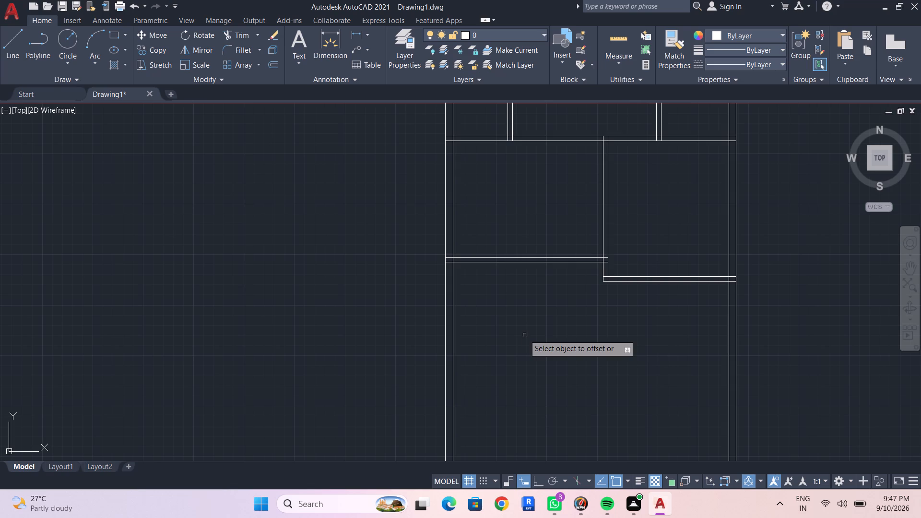
pyautogui.click(453, 343)
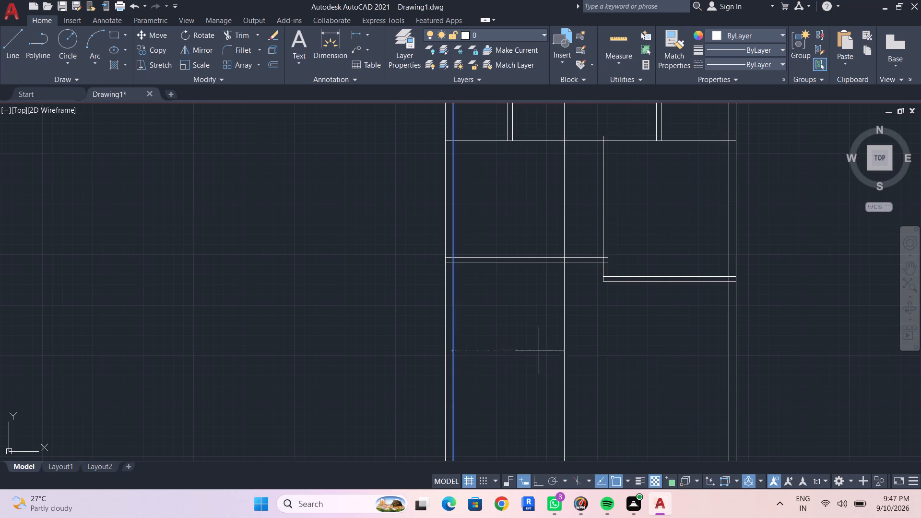
pyautogui.click(539, 351)
pyautogui.press('Escape')
pyautogui.press('Escape')
# Offset the new vertical line 6" to the right to form the lower left room's side partition.
pyautogui.write('OF 6"')
pyautogui.hotkey('shift', 'Return')
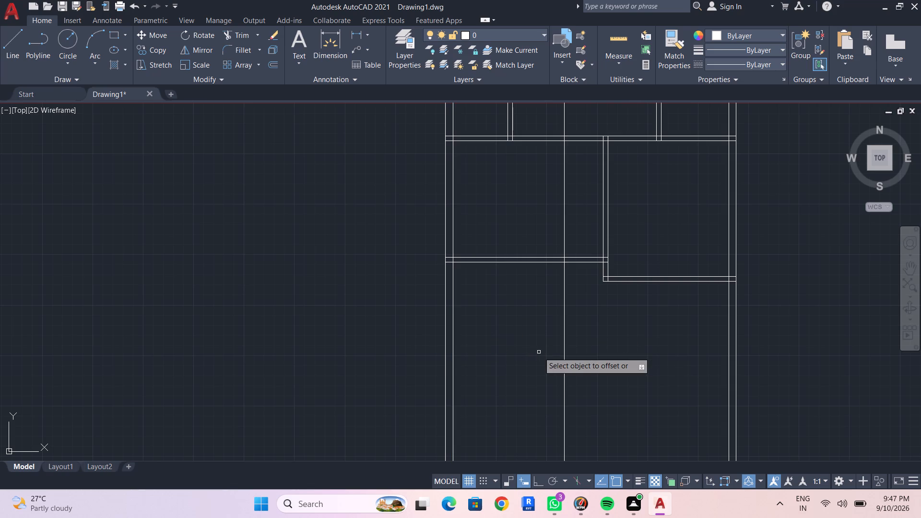
pyautogui.click(565, 348)
pyautogui.click(583, 348)
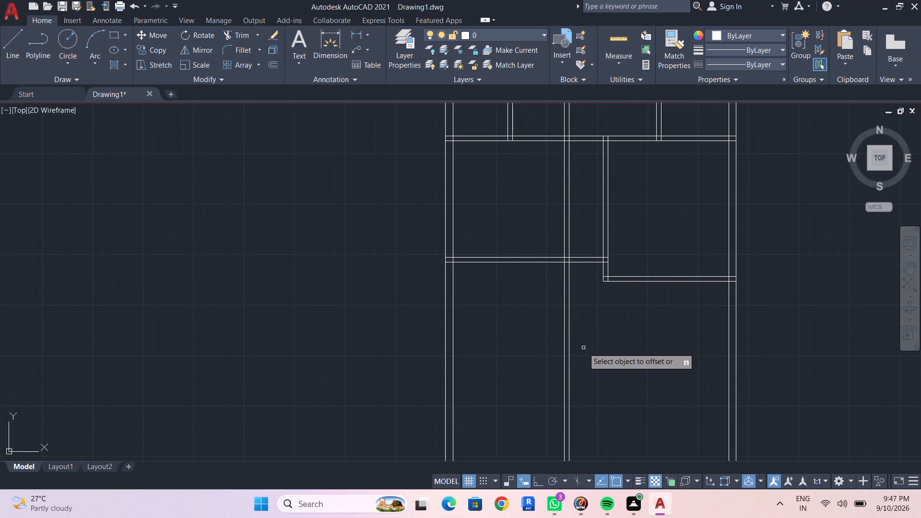
pyautogui.press('Escape')
pyautogui.press('Escape')
# Trim both new vertical partition lines where they cross the upper left room.
pyautogui.write('TR')
pyautogui.press('Return')
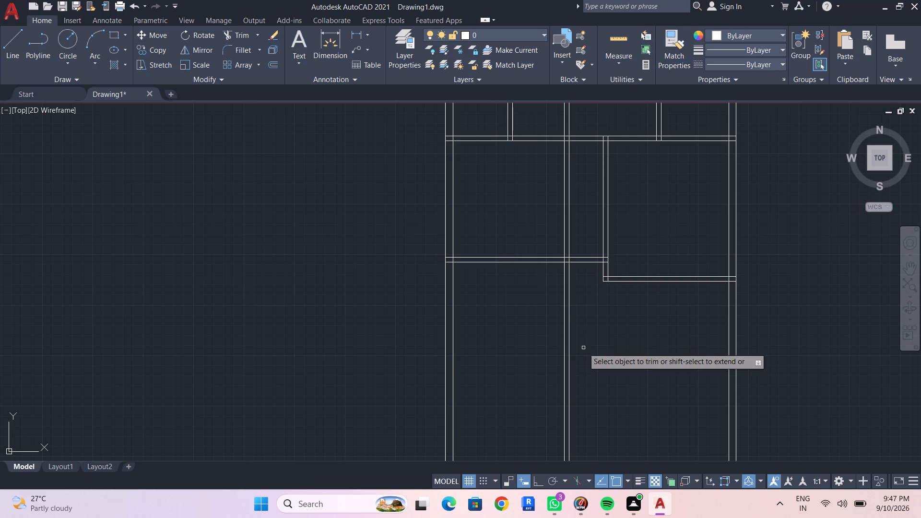
pyautogui.moveTo(582, 202); pyautogui.dragTo(518, 225)
pyautogui.press('Escape')
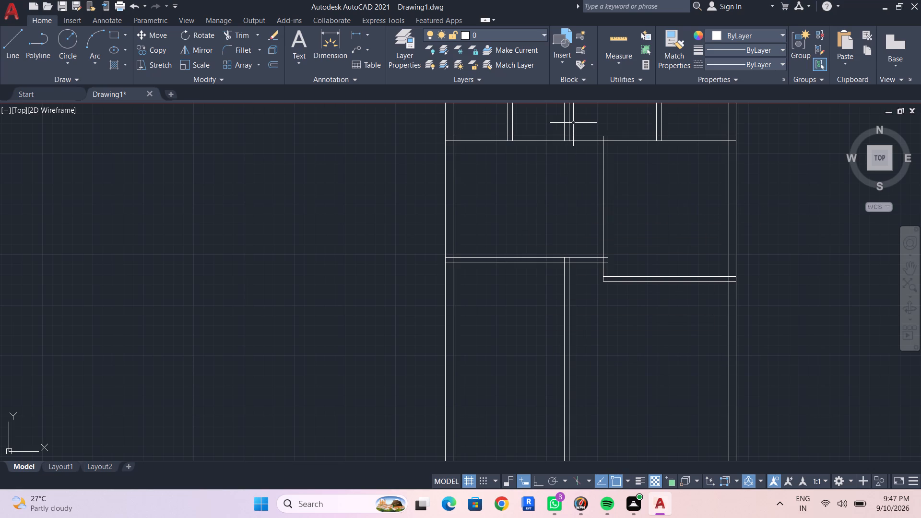
# Delete the two leftover vertical line pieces in the top strip above the upper horizontal partition.
pyautogui.moveTo(569, 116); pyautogui.dragTo(564, 121)
pyautogui.click(559, 124)
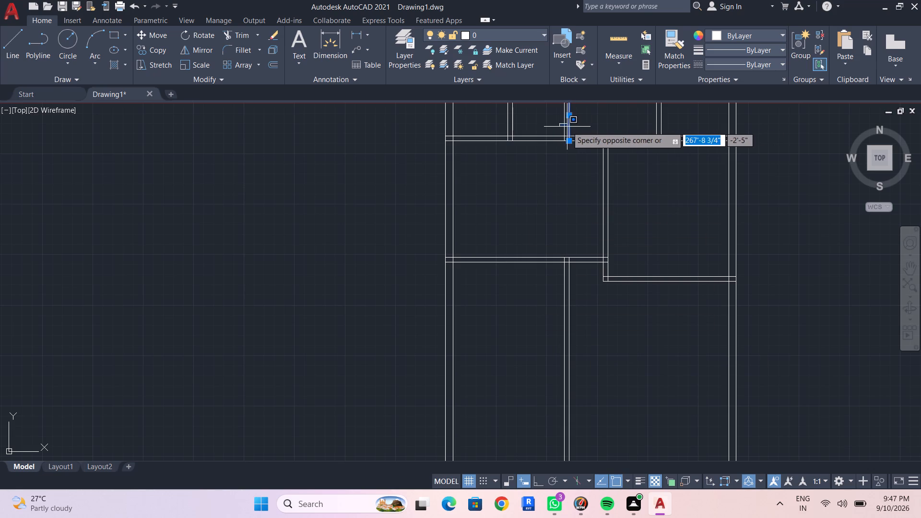
pyautogui.click(564, 125)
pyautogui.moveTo(553, 245); pyautogui.dragTo(555, 272, button='middle')
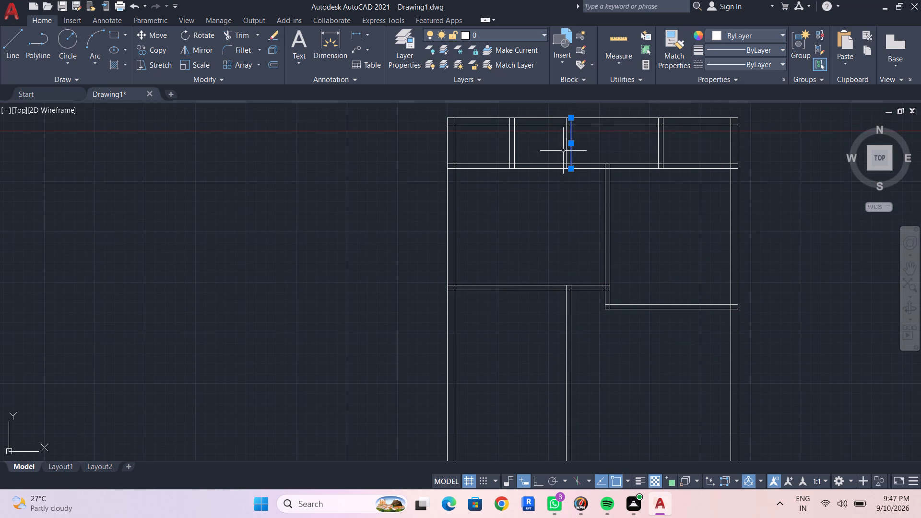
pyautogui.click(566, 150)
pyautogui.press('Delete')
# Offset the lower line of the upper left room's bottom partition 11' downward for the lower left room's depth.
pyautogui.moveTo(496, 357); pyautogui.dragTo(448, 269, button='middle')
pyautogui.press('Escape')
pyautogui.press('Escape')
pyautogui.press('Escape')
pyautogui.write("OF 11'")
pyautogui.press('Return')
pyautogui.scroll(1, 460, 249)
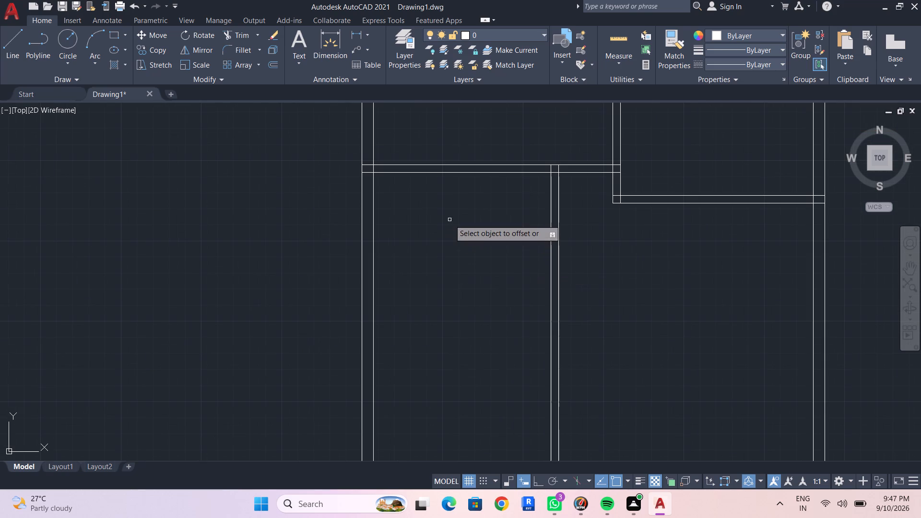
pyautogui.click(476, 172)
pyautogui.click(490, 339)
pyautogui.press('Escape')
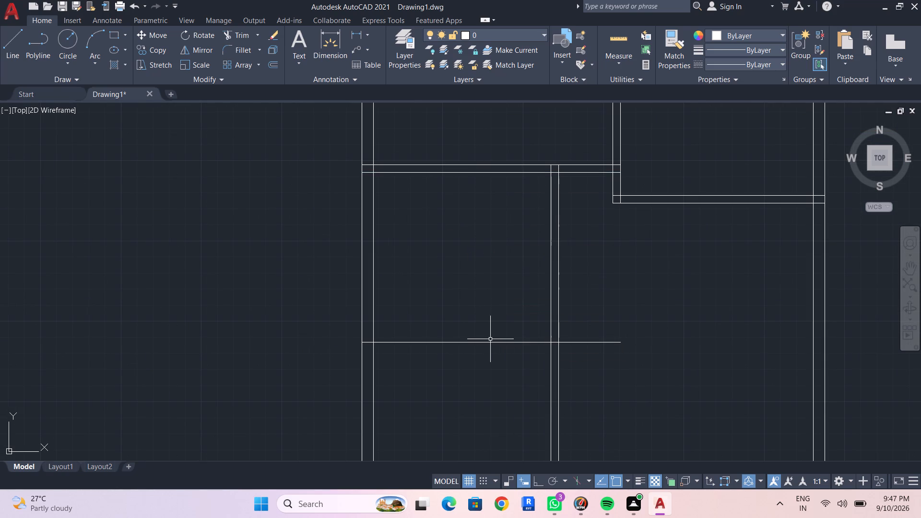
# Offset the new horizontal line 6" downward to form the lower left room's bottom partition.
pyautogui.press('Escape')
pyautogui.write('OF')
pyautogui.press('space')
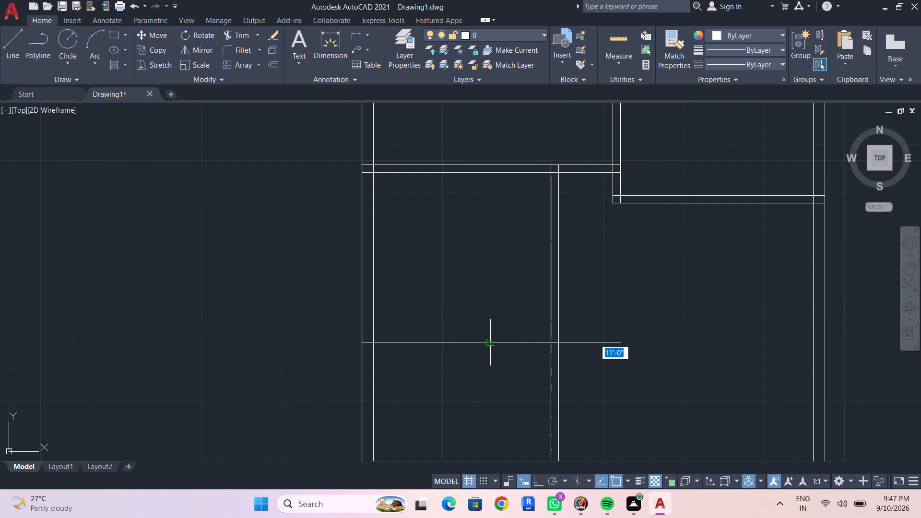
pyautogui.press('6')
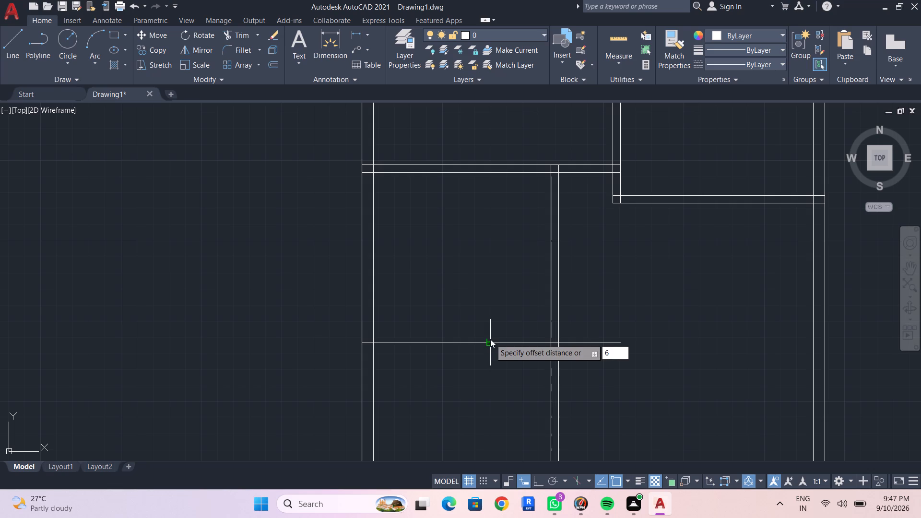
pyautogui.hotkey('shift', '"')
pyautogui.hotkey('shift', 'Return')
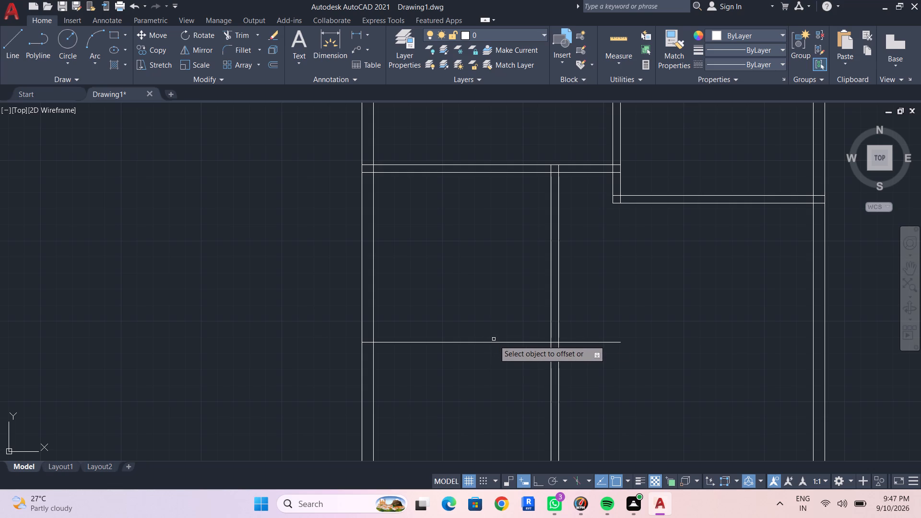
pyautogui.click(495, 341)
pyautogui.click(508, 371)
pyautogui.press('Escape')
pyautogui.moveTo(507, 357); pyautogui.dragTo(505, 295, button='middle')
pyautogui.press('Escape')
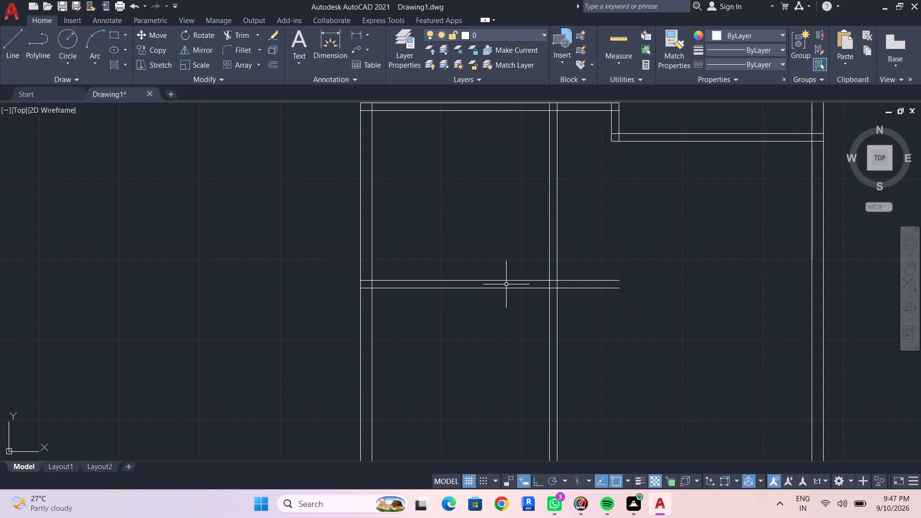
# Trim both lines of the lower left room's bottom partition where they overrun the side partition.
pyautogui.press('Escape')
pyautogui.write('TR')
pyautogui.press('Return')
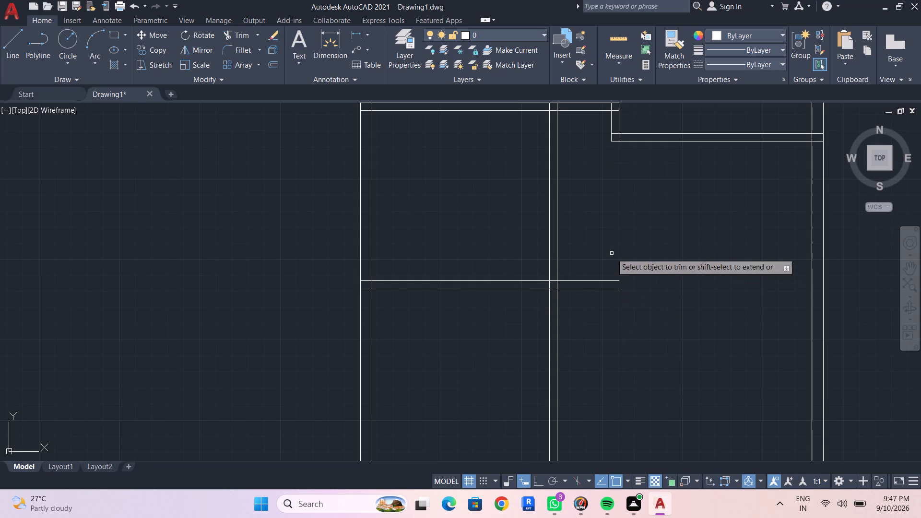
pyautogui.moveTo(593, 242); pyautogui.dragTo(590, 306)
pyautogui.press('Escape')
pyautogui.moveTo(503, 329); pyautogui.dragTo(505, 323, button='middle')
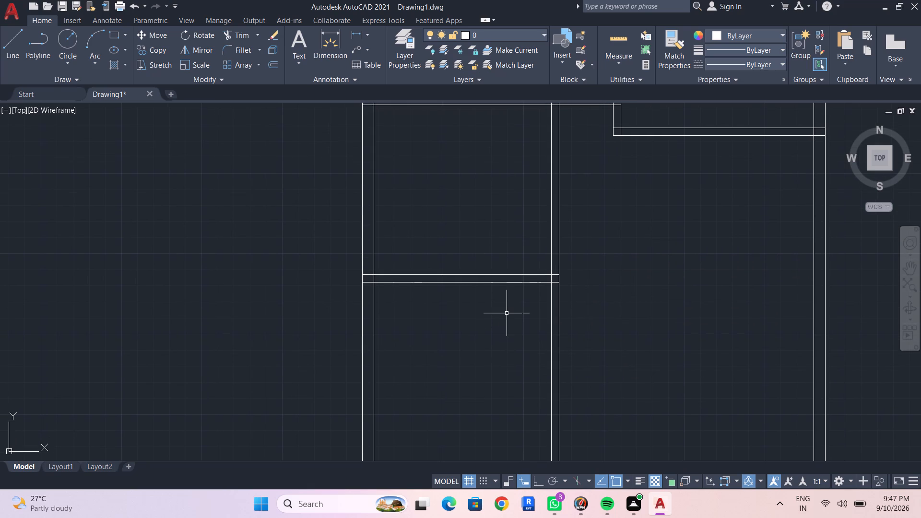
# Offset the left outer wall's inner line 3' to the right, into the plan.
pyautogui.moveTo(467, 383); pyautogui.dragTo(476, 301, button='middle')
pyautogui.scroll(1, 477, 300)
pyautogui.moveTo(479, 324); pyautogui.dragTo(484, 343, button='middle')
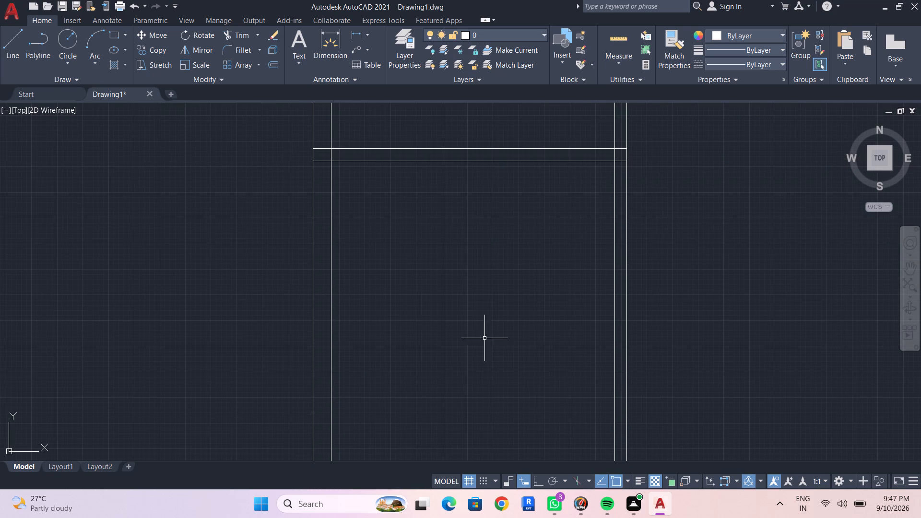
pyautogui.moveTo(483, 325); pyautogui.dragTo(484, 341, button='middle')
pyautogui.moveTo(484, 324); pyautogui.dragTo(490, 386, button='middle')
pyautogui.scroll(-1, 491, 377)
pyautogui.middleClick(491, 377)
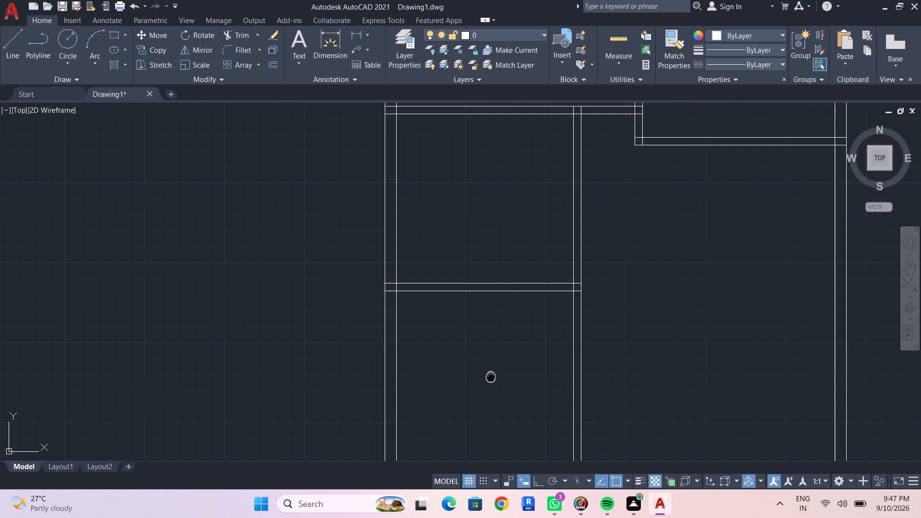
pyautogui.press('Escape')
pyautogui.press('Escape')
pyautogui.write('OF')
pyautogui.press('space')
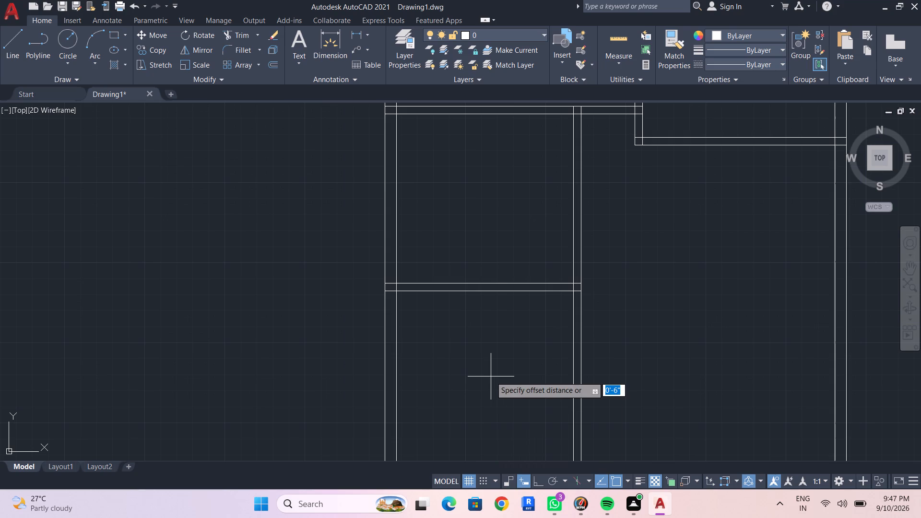
pyautogui.press('1')
pyautogui.press('BackSpace')
pyautogui.write("3'")
pyautogui.press('Return')
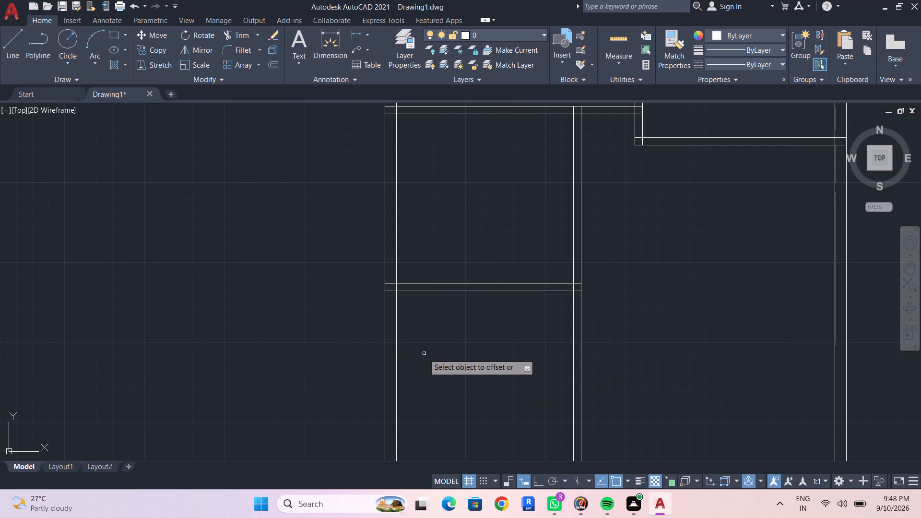
pyautogui.click(396, 331)
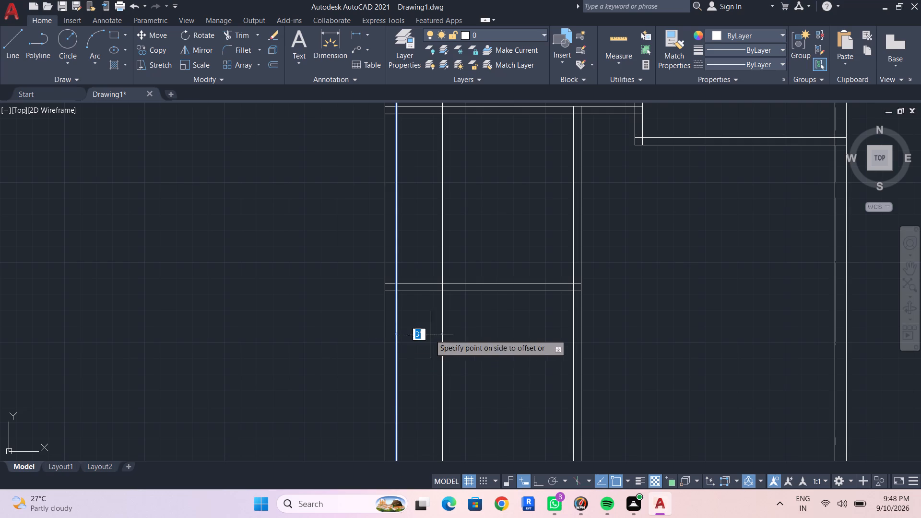
pyautogui.click(481, 341)
pyautogui.press('Escape')
pyautogui.press('Escape')
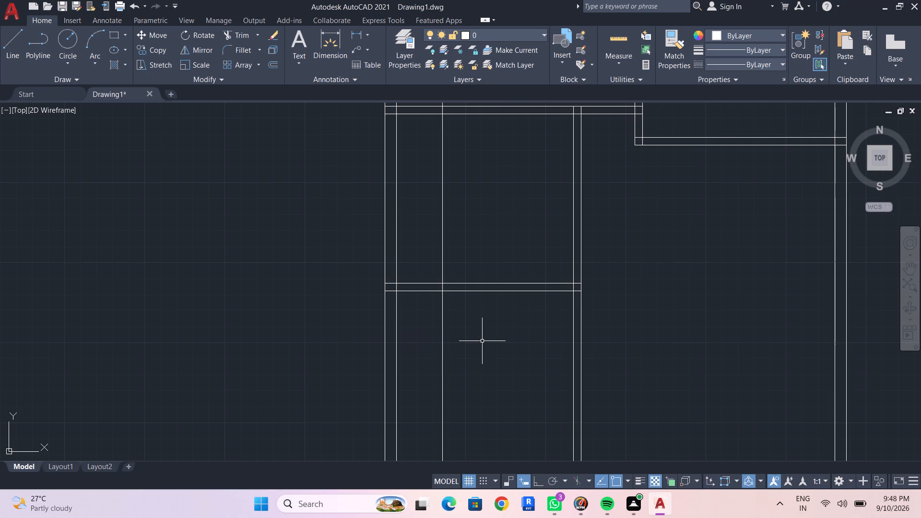
# Offset the new vertical line 6" to the right to form a second vertical partition.
pyautogui.write('OF')
pyautogui.press('space')
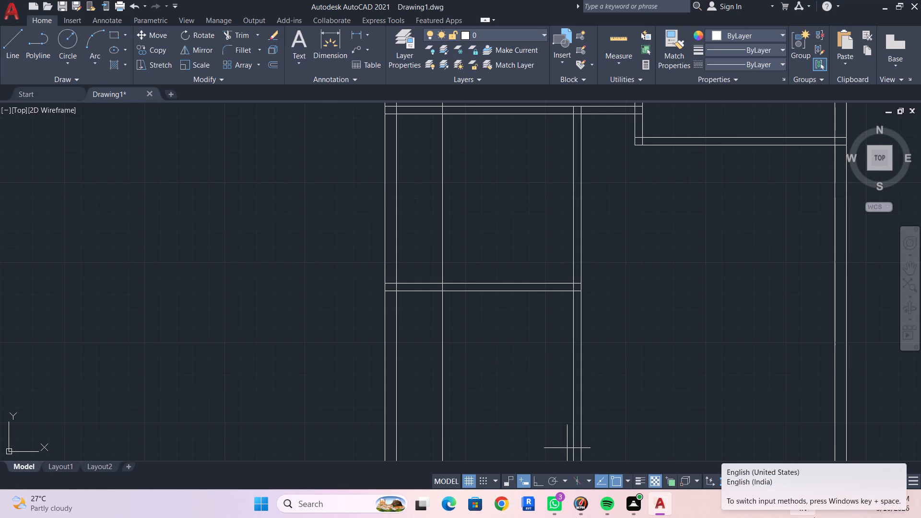
pyautogui.write('6"')
pyautogui.press('Return')
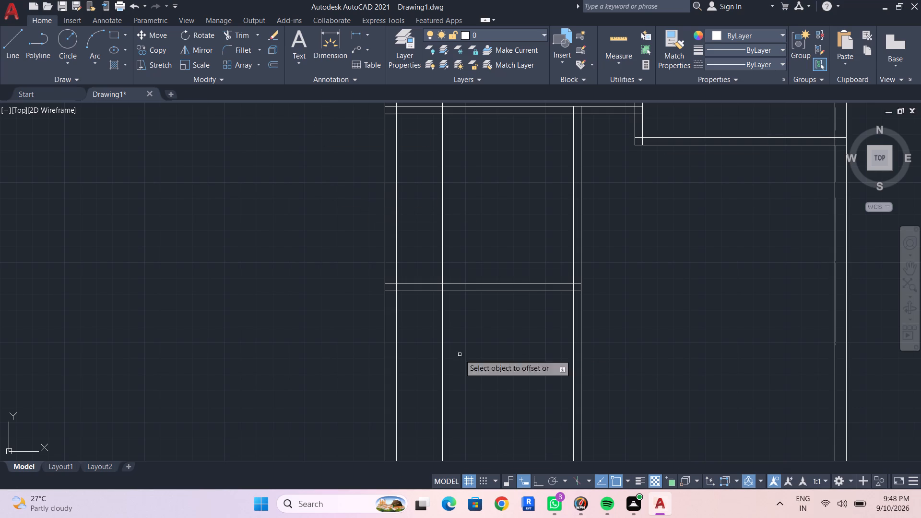
pyautogui.click(441, 412)
pyautogui.click(480, 407)
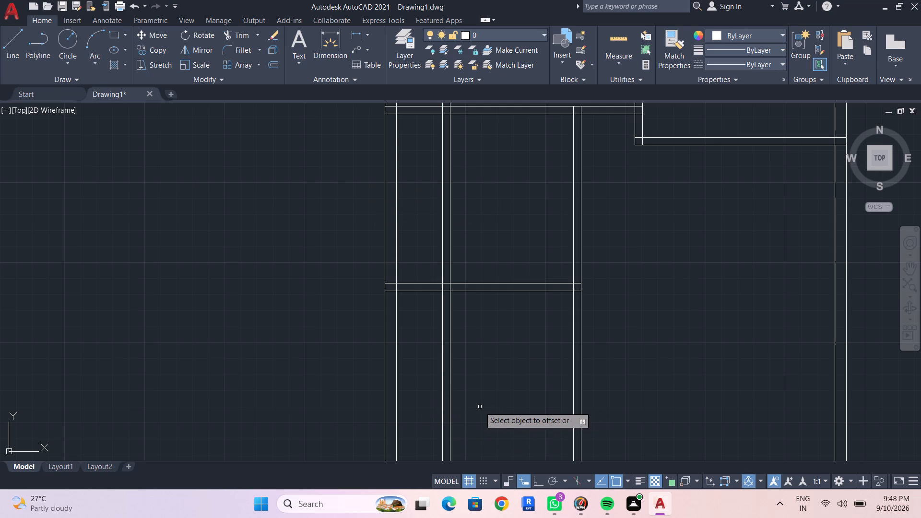
pyautogui.press('Escape')
pyautogui.press('Escape')
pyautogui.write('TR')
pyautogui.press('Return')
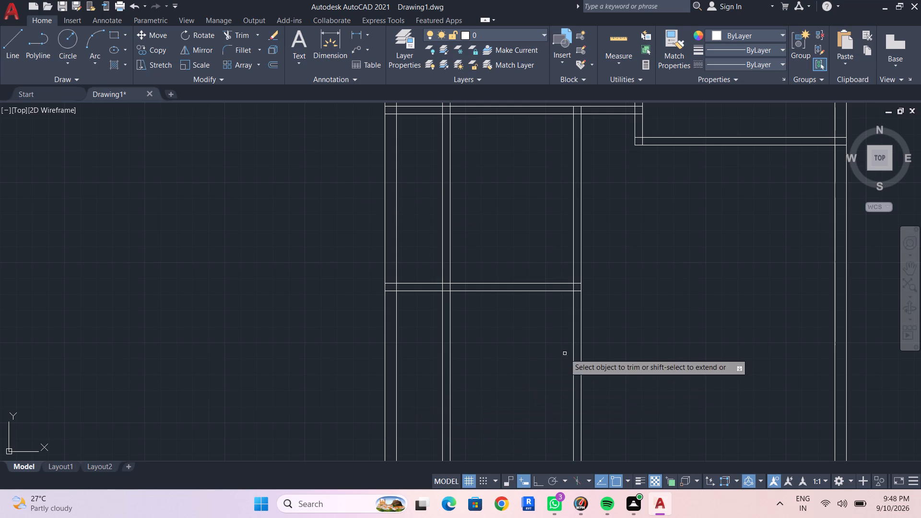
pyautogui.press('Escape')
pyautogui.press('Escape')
# Offset the lower line of the lower left room's bottom partition 4' downward.
pyautogui.write('OF')
pyautogui.press('space')
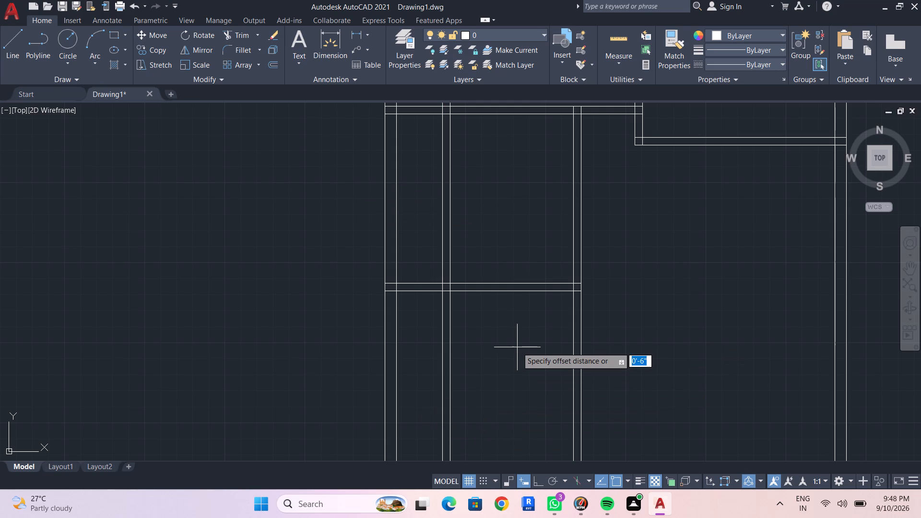
pyautogui.write("4'")
pyautogui.press('Return')
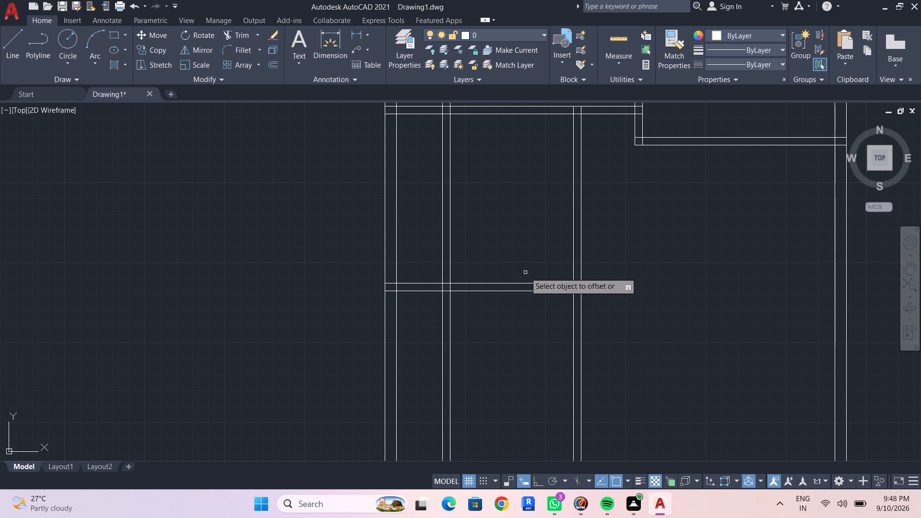
pyautogui.click(513, 292)
pyautogui.click(513, 355)
pyautogui.press('Escape')
pyautogui.press('Escape')
# Offset the new horizontal line 6" downward to form the partition below the 4' strip.
pyautogui.write('OF 6"')
pyautogui.hotkey('shift', 'Return')
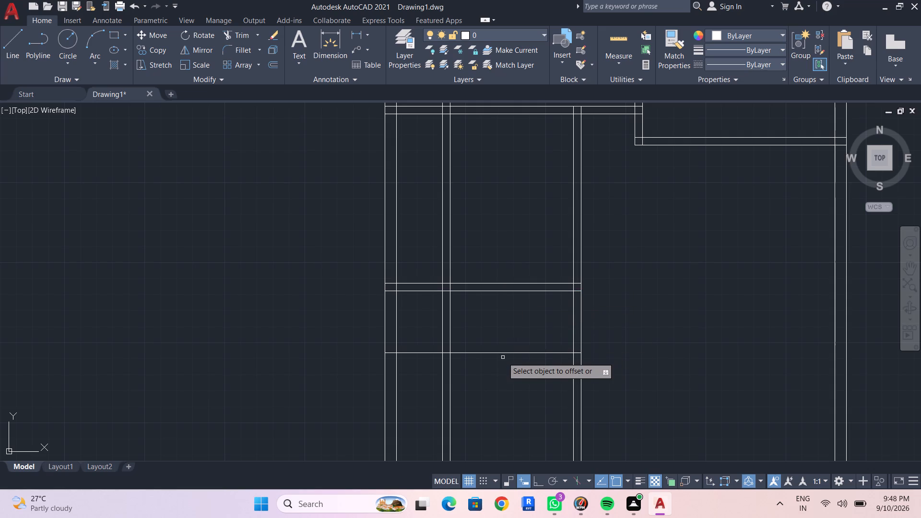
pyautogui.click(503, 353)
pyautogui.click(500, 378)
pyautogui.press('Escape')
pyautogui.press('Escape')
# Trim the new vertical partition's two lines above and below the 4' strip, keeping the part between its horizontal partitions.
pyautogui.write('TR')
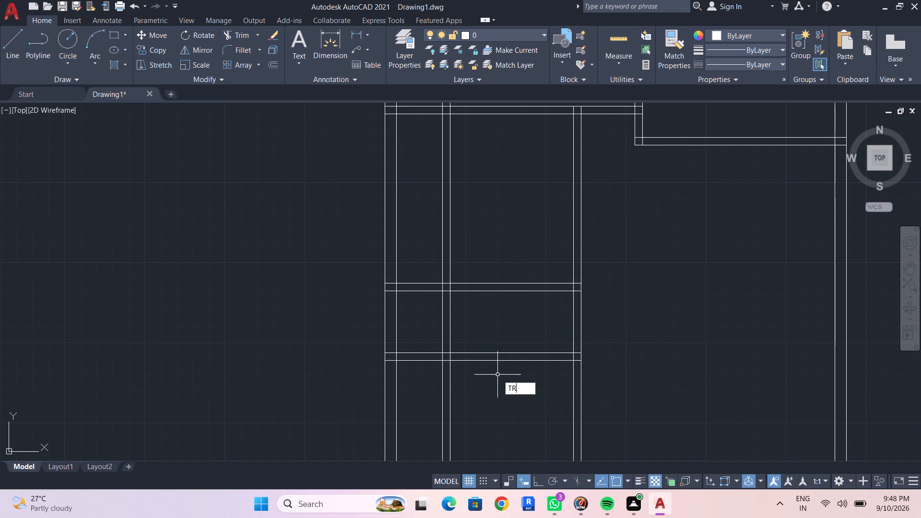
pyautogui.press('Return')
pyautogui.moveTo(459, 231); pyautogui.dragTo(436, 238)
pyautogui.moveTo(447, 257); pyautogui.dragTo(447, 309, button='middle')
pyautogui.moveTo(447, 268); pyautogui.dragTo(447, 310)
pyautogui.scroll(-2, 447, 277)
pyautogui.moveTo(448, 279); pyautogui.dragTo(446, 249, button='middle')
pyautogui.moveTo(455, 321); pyautogui.dragTo(431, 326)
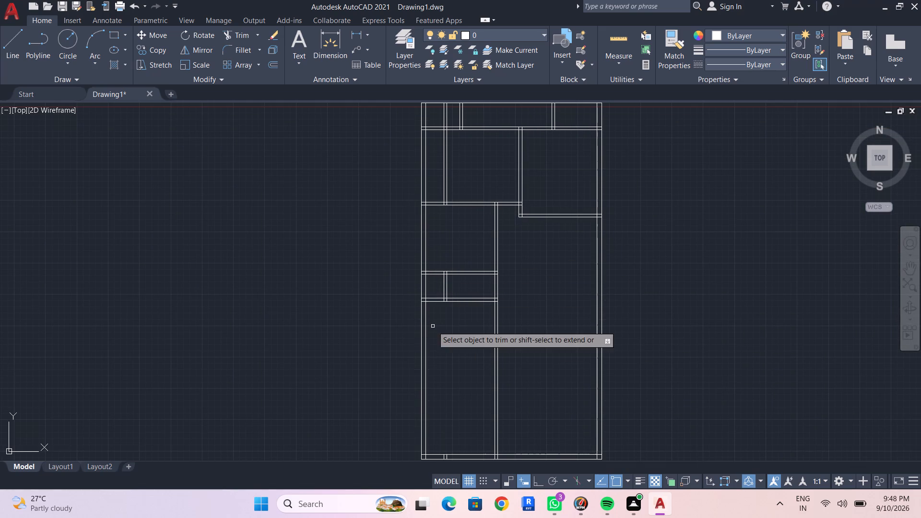
pyautogui.press('Escape')
pyautogui.press('Escape')
# Delete the two leftover vertical partition lines running through the upper left room and top strip.
pyautogui.click(445, 176)
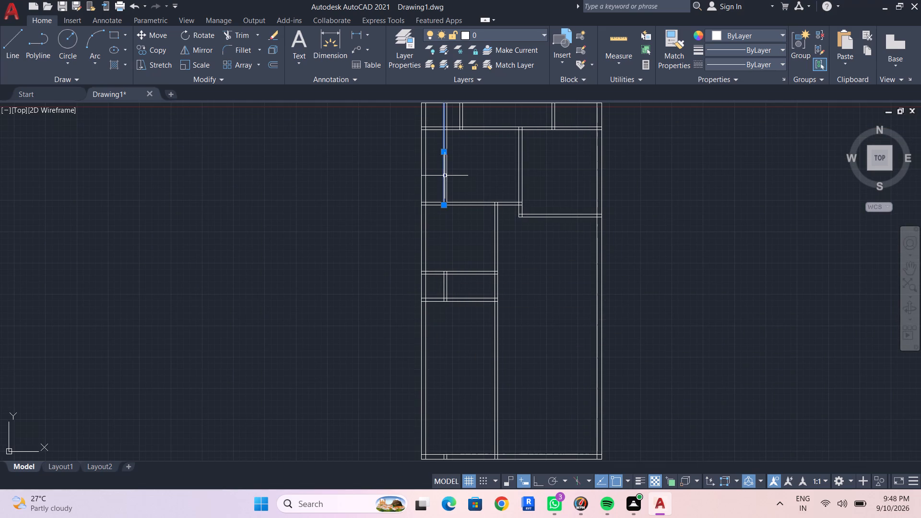
pyautogui.click(449, 173)
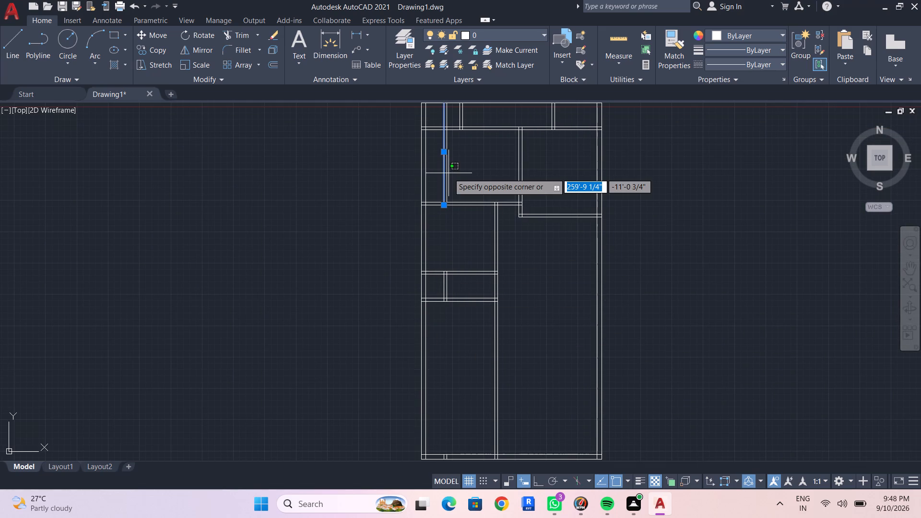
pyautogui.click(445, 179)
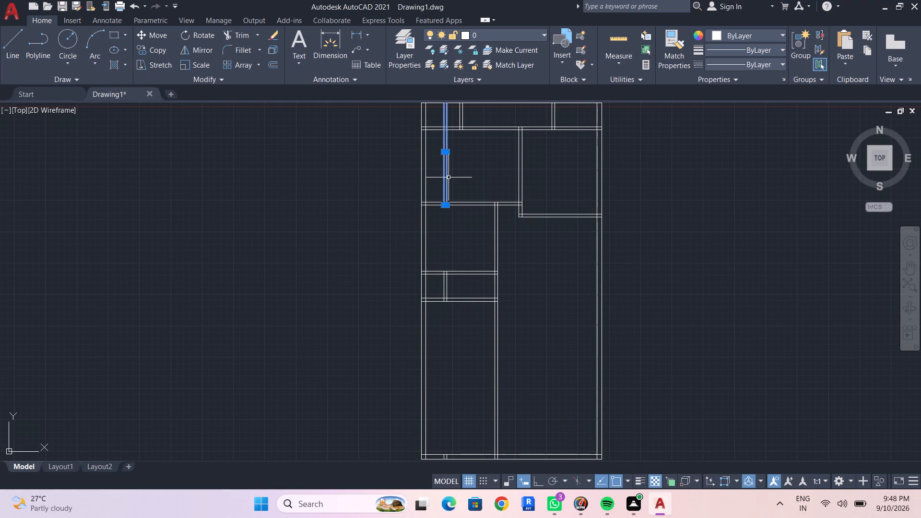
pyautogui.press('Delete')
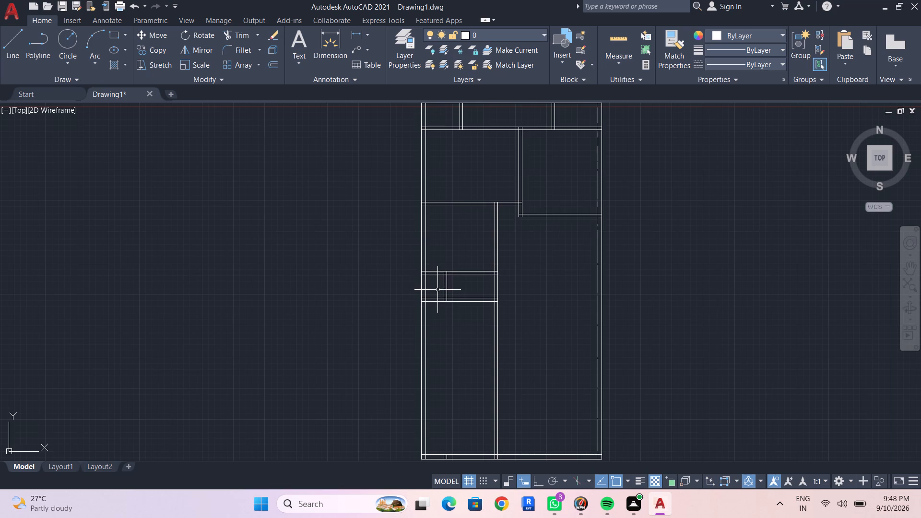
# Trim the 4' strip's two upper partition lines between the left outer wall and the short vertical partition.
pyautogui.scroll(4, 439, 279)
pyautogui.write('TR')
pyautogui.press('Return')
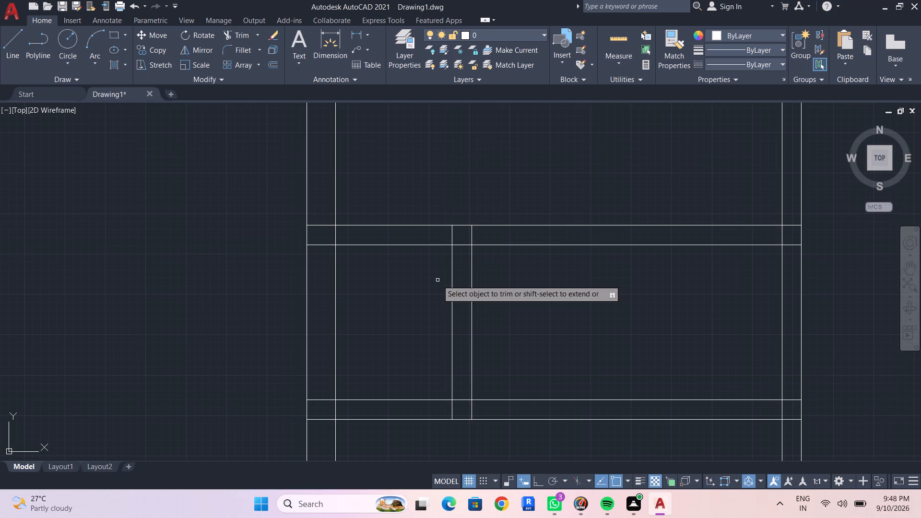
pyautogui.moveTo(388, 175); pyautogui.dragTo(384, 282)
pyautogui.press('Escape')
# Delete the two short horizontal line pieces left inside the left outer wall at the trimmed opening.
pyautogui.moveTo(396, 265); pyautogui.dragTo(403, 216, button='middle')
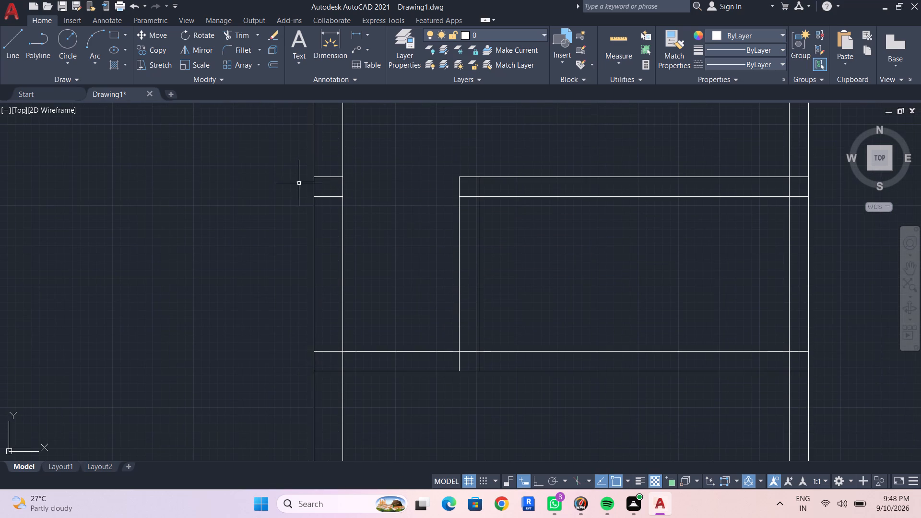
pyautogui.moveTo(331, 164); pyautogui.dragTo(326, 212)
pyautogui.click(323, 202)
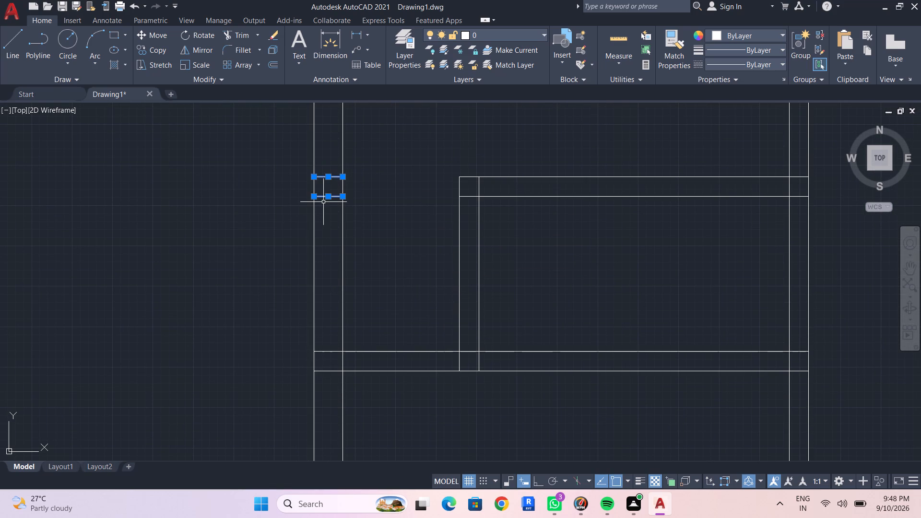
pyautogui.press('Delete')
# Trim both lines of the long side partition between the 4' strip's bottom partition and the bottom outer wall.
pyautogui.scroll(-2, 410, 241)
pyautogui.moveTo(419, 250); pyautogui.dragTo(405, 174, button='middle')
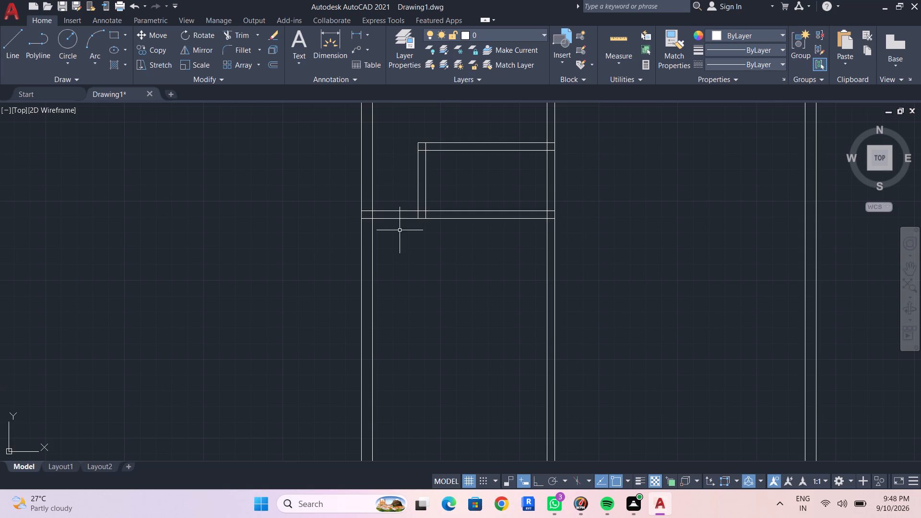
pyautogui.moveTo(406, 320); pyautogui.dragTo(415, 236, button='middle')
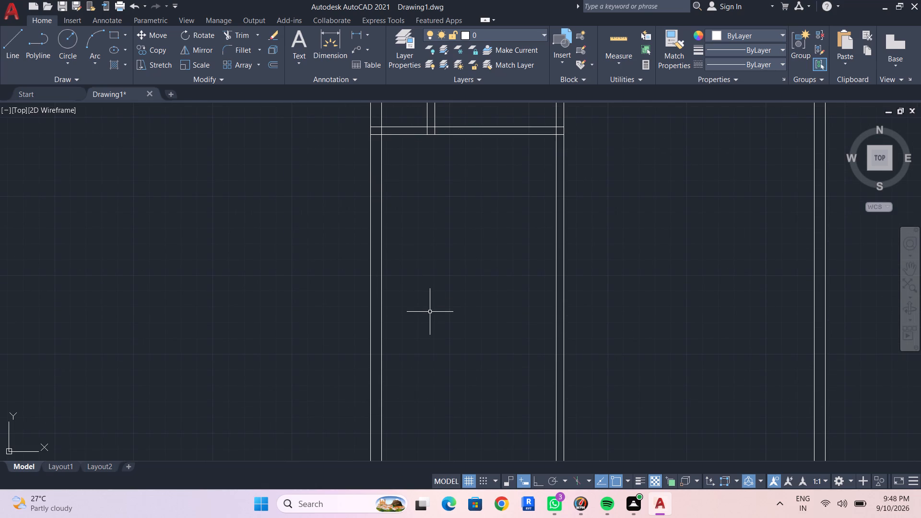
pyautogui.scroll(-1, 467, 276)
pyautogui.moveTo(467, 277); pyautogui.dragTo(462, 286, button='middle')
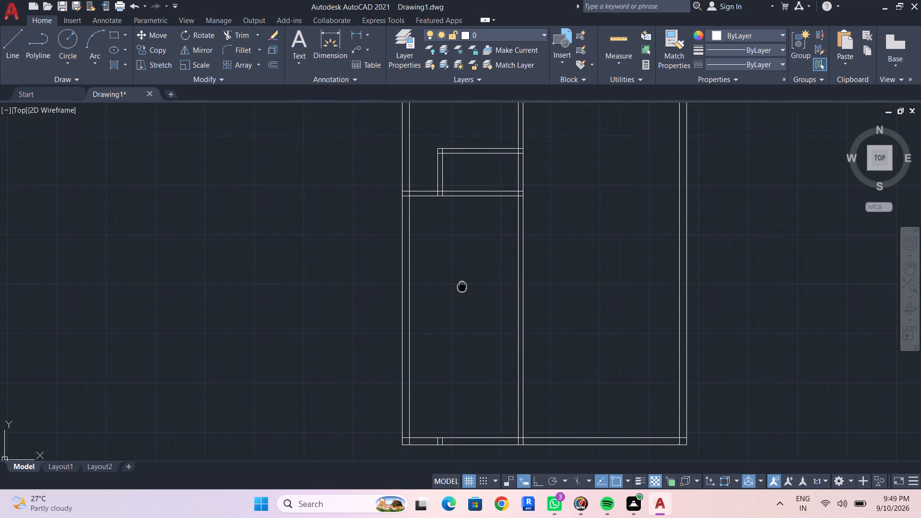
pyautogui.moveTo(462, 286); pyautogui.dragTo(457, 288, button='middle')
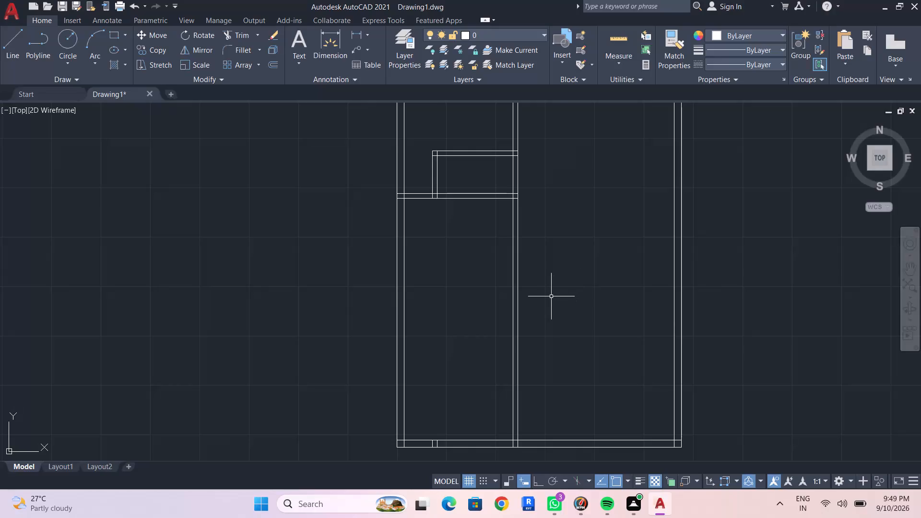
pyautogui.write('TR')
pyautogui.press('Return')
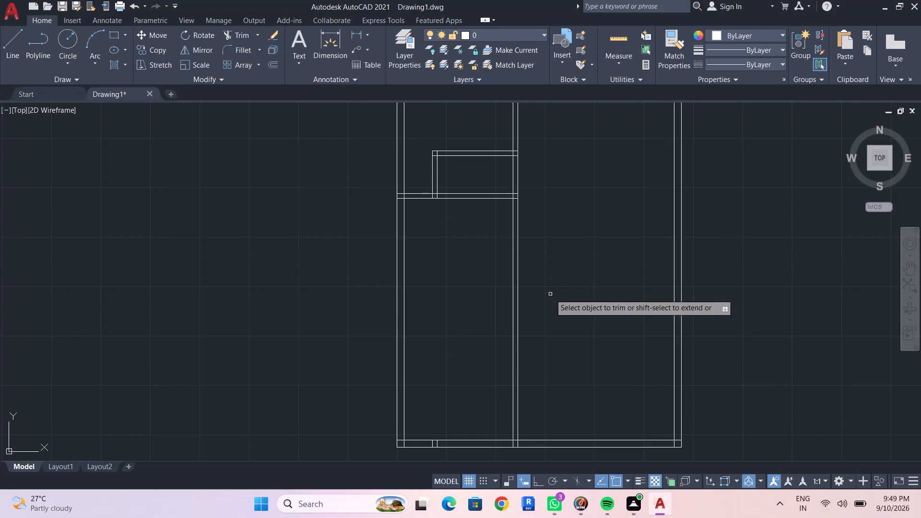
pyautogui.moveTo(589, 287); pyautogui.dragTo(493, 309)
pyautogui.press('Escape')
pyautogui.scroll(1, 511, 445)
pyautogui.moveTo(513, 440); pyautogui.dragTo(533, 206, button='middle')
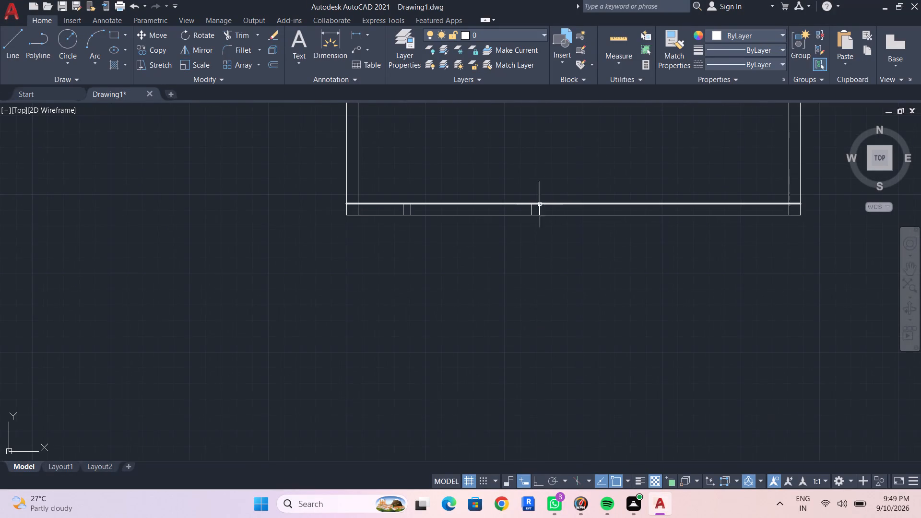
# Trim away the two pairs of short vertical partition stubs left inside the bottom outer wall.
pyautogui.press('space')
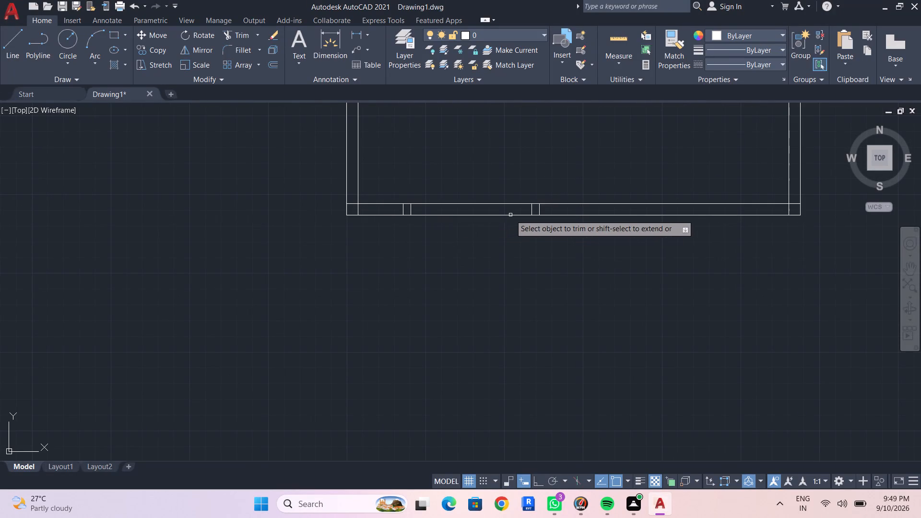
pyautogui.moveTo(553, 209); pyautogui.dragTo(464, 210)
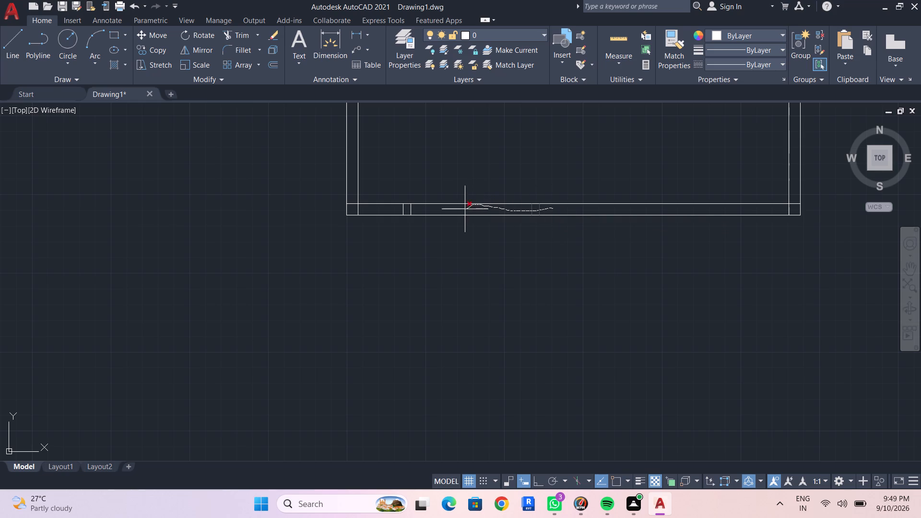
pyautogui.moveTo(464, 210); pyautogui.dragTo(400, 212)
pyautogui.press('Escape')
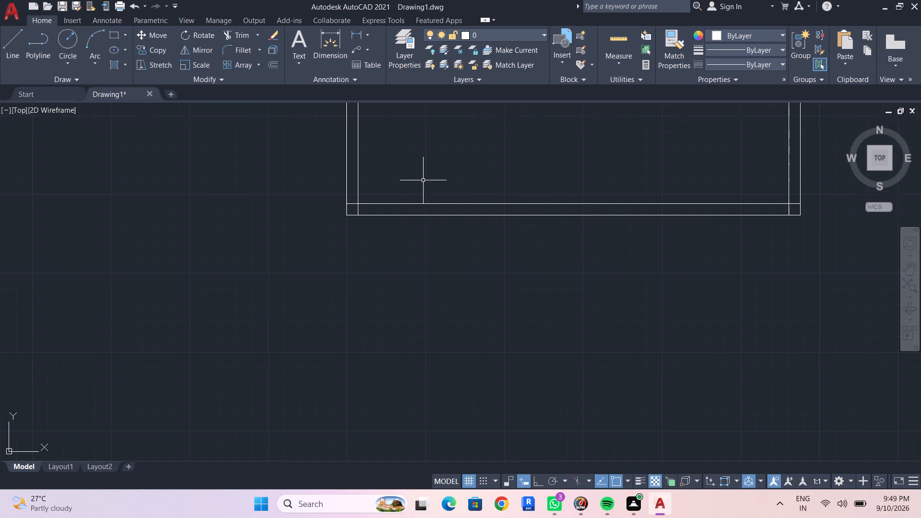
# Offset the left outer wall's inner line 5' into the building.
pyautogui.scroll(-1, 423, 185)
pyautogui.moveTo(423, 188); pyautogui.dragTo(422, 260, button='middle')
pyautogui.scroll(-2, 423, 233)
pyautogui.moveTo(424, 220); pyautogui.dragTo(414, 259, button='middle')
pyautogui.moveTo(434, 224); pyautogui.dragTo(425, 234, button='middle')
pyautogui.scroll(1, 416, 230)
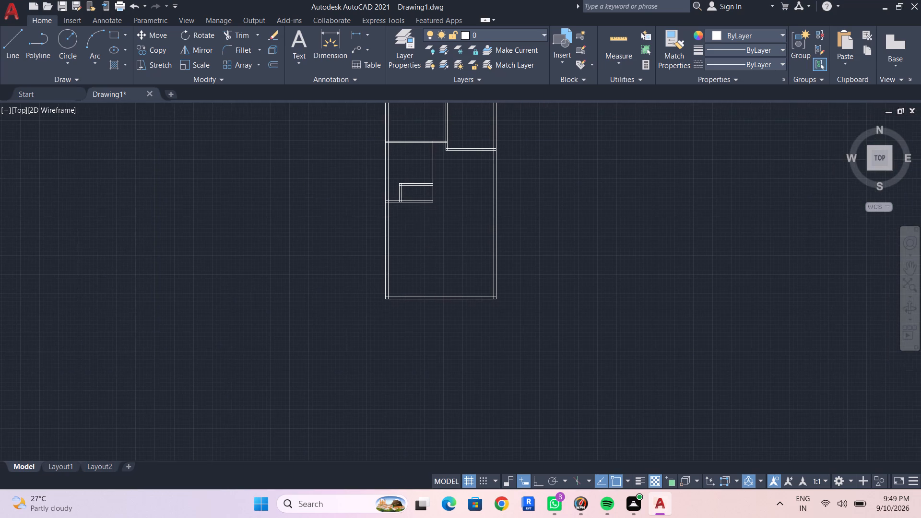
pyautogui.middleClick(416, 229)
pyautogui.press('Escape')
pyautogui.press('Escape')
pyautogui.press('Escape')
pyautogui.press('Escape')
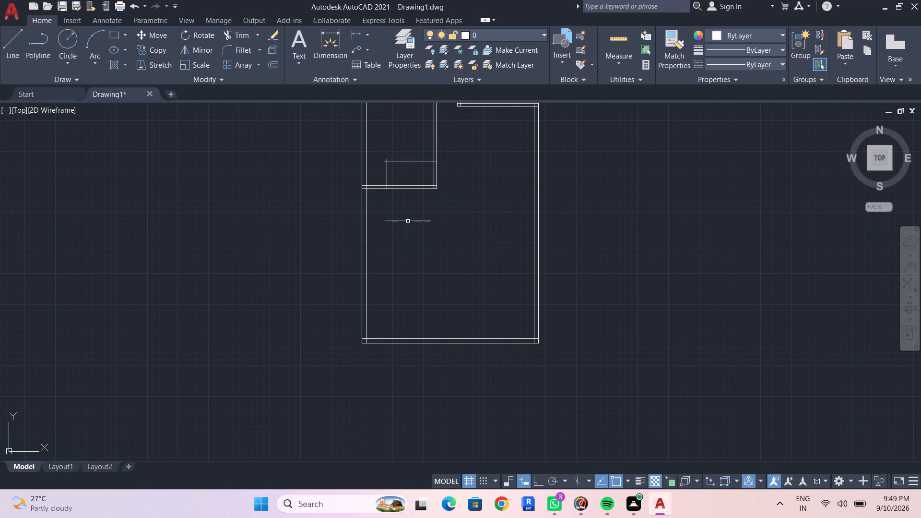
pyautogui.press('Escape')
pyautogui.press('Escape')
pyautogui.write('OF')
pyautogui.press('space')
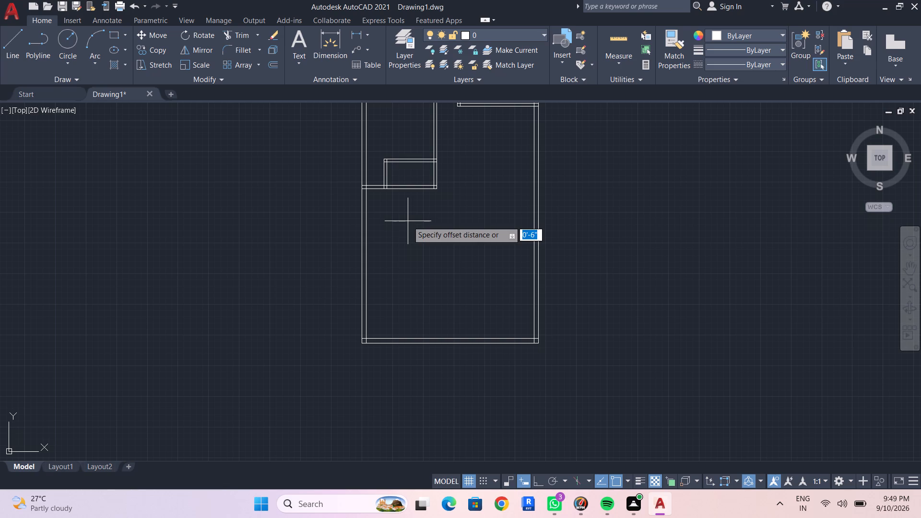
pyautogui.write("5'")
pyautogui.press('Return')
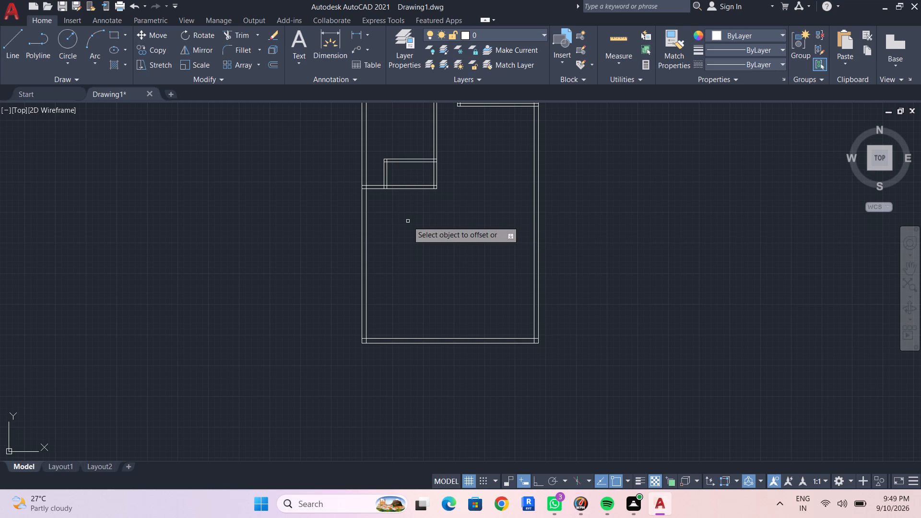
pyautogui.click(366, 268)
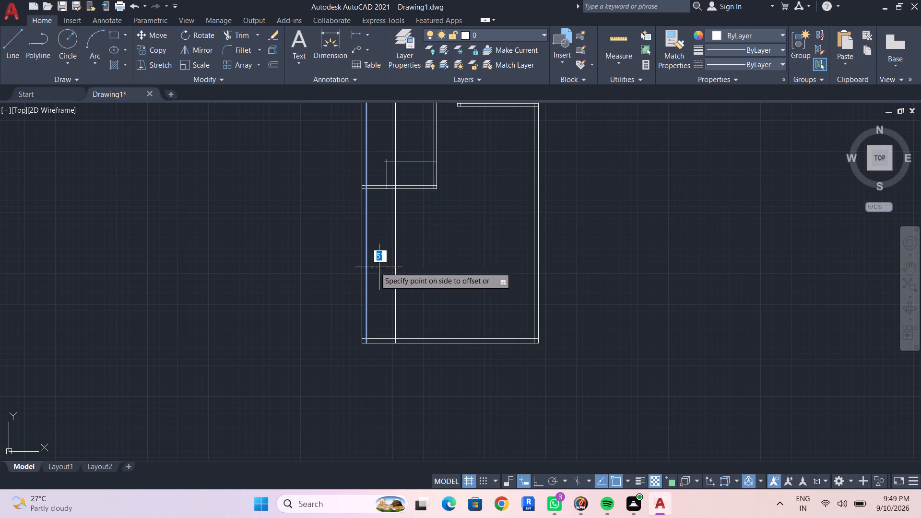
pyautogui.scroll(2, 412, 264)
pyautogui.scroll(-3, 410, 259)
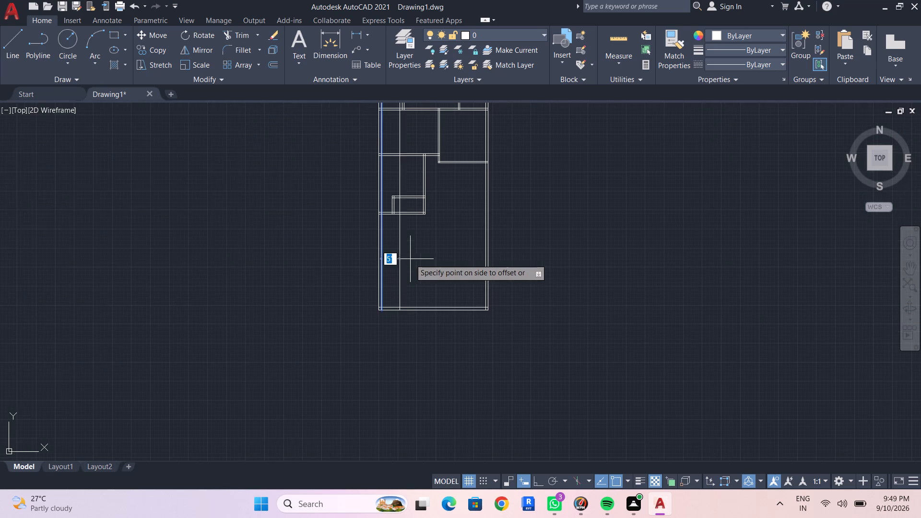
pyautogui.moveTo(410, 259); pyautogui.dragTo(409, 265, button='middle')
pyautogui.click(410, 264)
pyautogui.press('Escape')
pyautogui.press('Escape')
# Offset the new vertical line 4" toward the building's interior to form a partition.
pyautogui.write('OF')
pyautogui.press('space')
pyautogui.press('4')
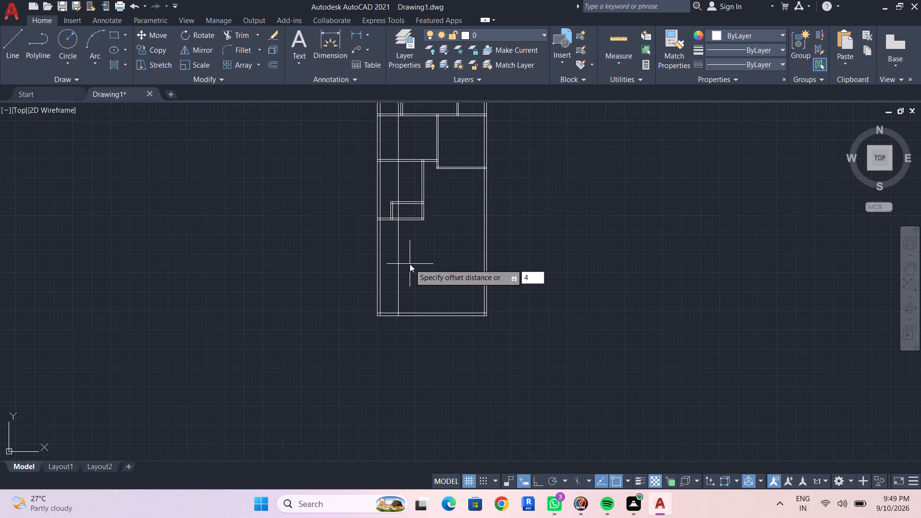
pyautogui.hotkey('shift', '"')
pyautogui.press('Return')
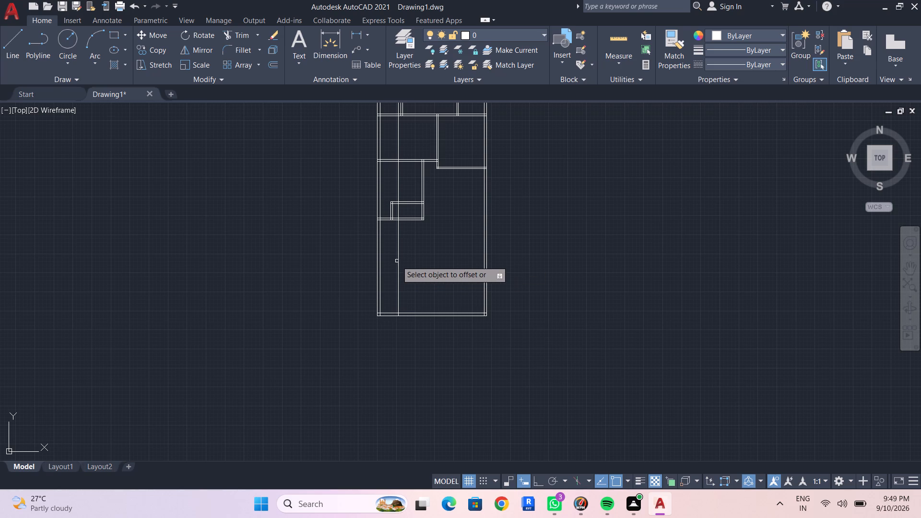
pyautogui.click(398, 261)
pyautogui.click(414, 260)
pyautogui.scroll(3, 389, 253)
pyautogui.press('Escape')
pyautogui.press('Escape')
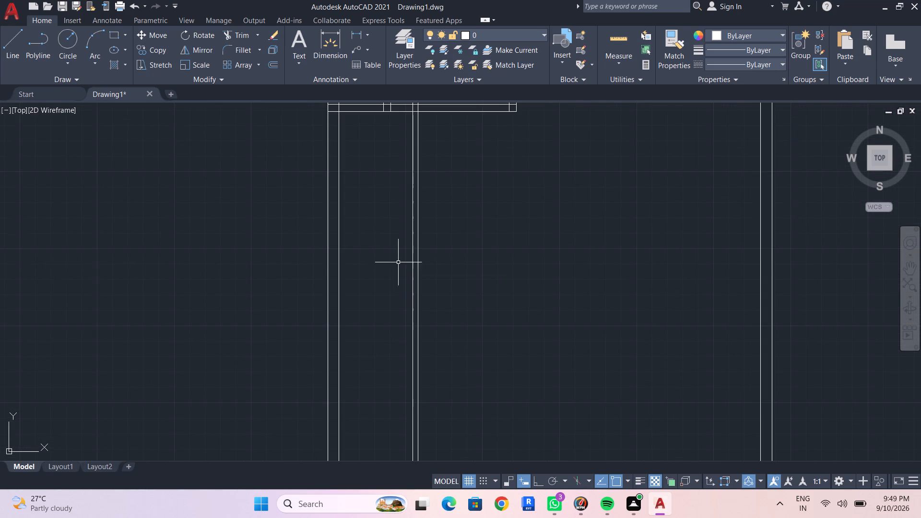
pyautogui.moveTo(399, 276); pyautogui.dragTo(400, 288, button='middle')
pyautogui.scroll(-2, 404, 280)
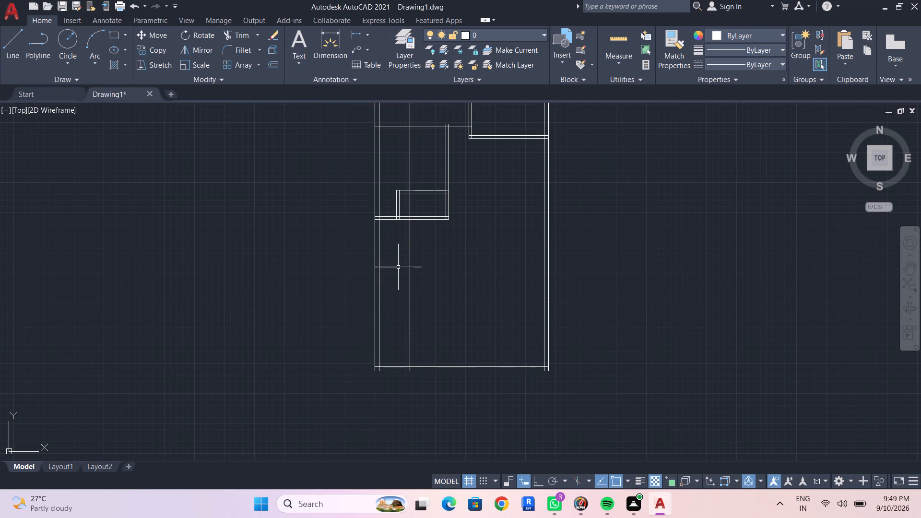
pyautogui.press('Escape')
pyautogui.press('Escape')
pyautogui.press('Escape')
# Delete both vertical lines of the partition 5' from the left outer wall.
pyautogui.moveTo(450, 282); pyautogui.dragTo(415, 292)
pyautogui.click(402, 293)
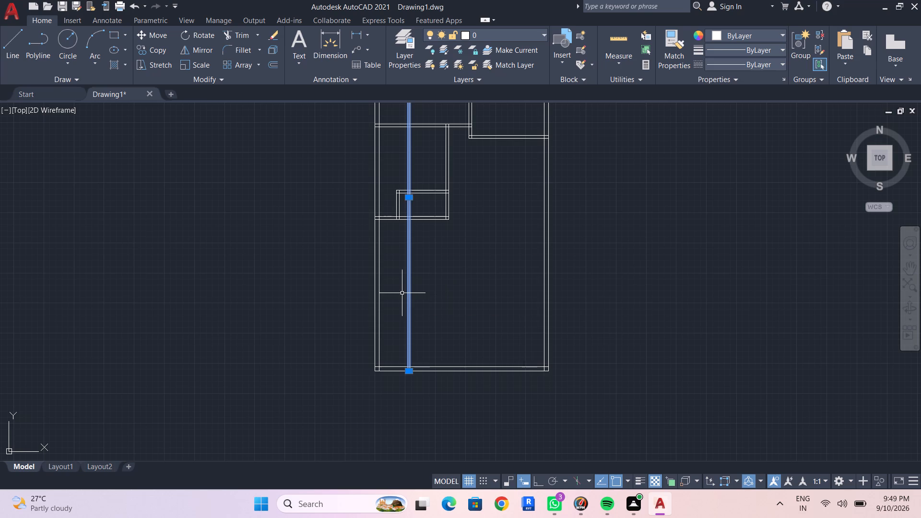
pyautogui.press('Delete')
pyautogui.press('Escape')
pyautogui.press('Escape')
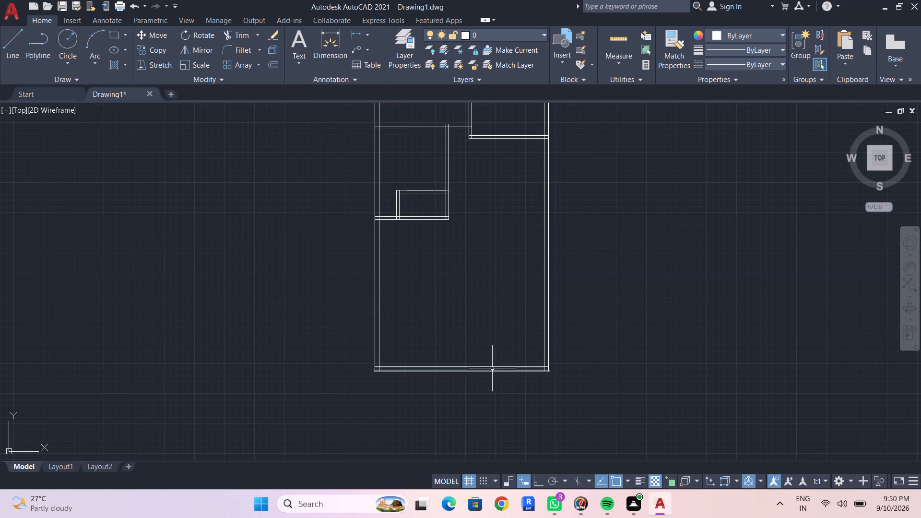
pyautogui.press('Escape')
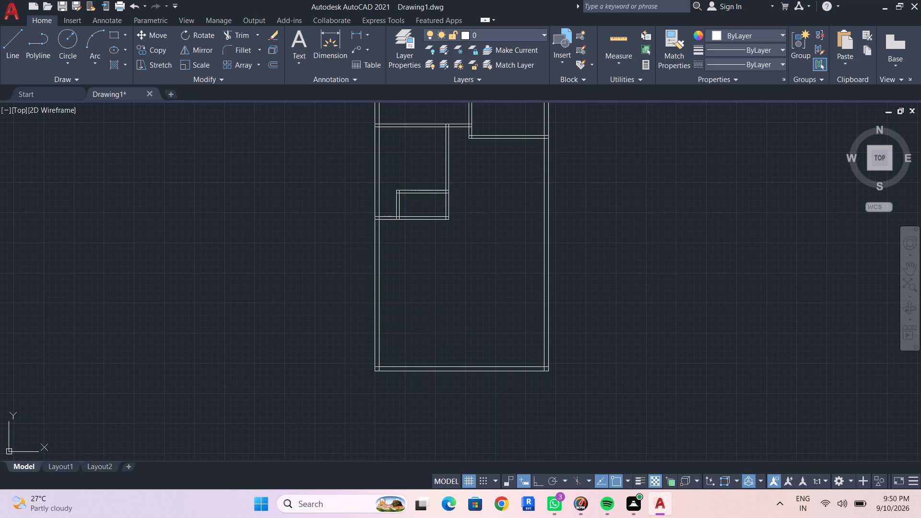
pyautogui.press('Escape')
# Offset the left outer wall's inner line 5' toward the building's interior.
pyautogui.write("OF 5'")
pyautogui.press('Return')
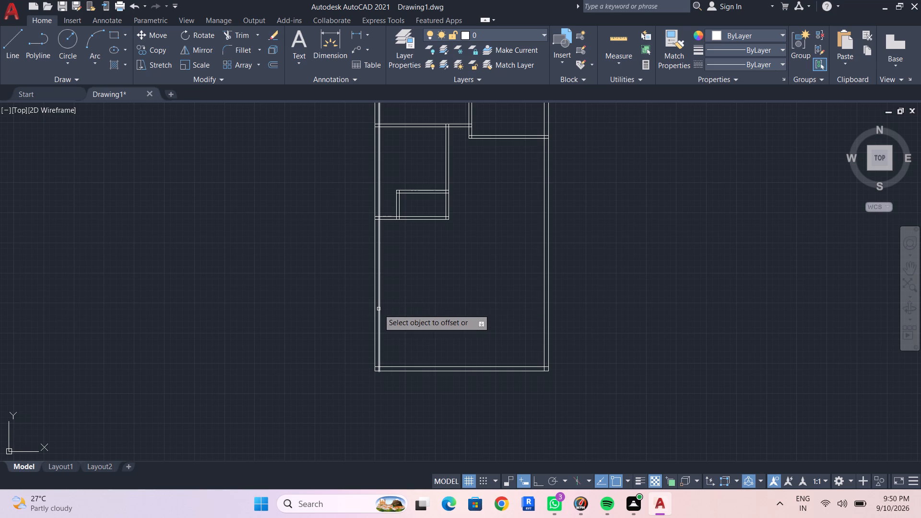
pyautogui.click(378, 305)
pyautogui.click(432, 307)
pyautogui.press('Escape')
pyautogui.press('Escape')
# Offset the new vertical line 5" to its right to form a partition's thickness.
pyautogui.write('OF')
pyautogui.press('space')
pyautogui.write('5"')
pyautogui.hotkey('shift', 'Return')
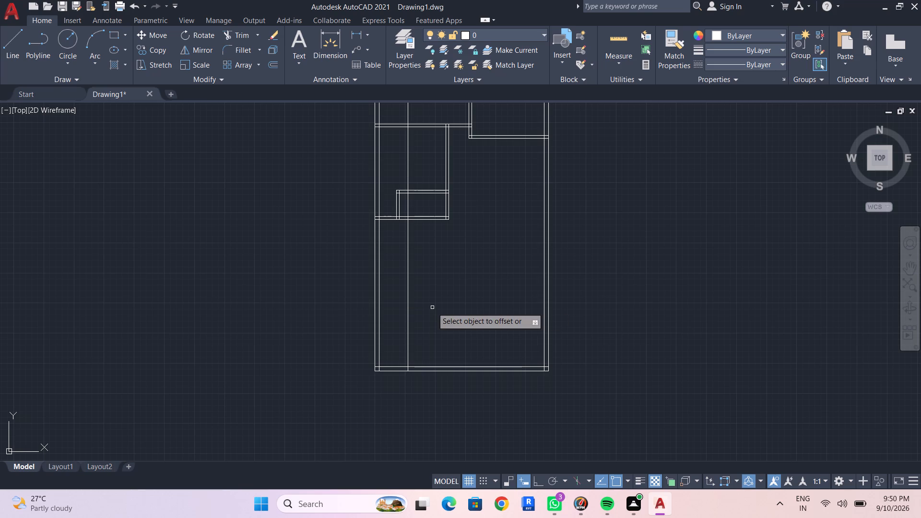
pyautogui.moveTo(409, 294); pyautogui.dragTo(414, 294)
pyautogui.click(423, 294)
pyautogui.press('Escape')
pyautogui.press('Escape')
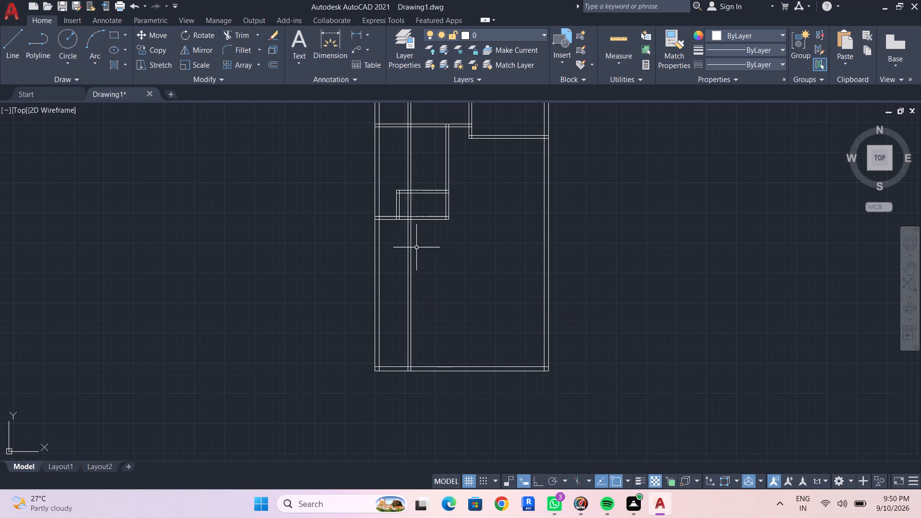
# Offset the right-hand line of the new vertical partition 11'6" toward the right outer wall.
pyautogui.moveTo(413, 264); pyautogui.dragTo(407, 259, button='middle')
pyautogui.scroll(1, 413, 264)
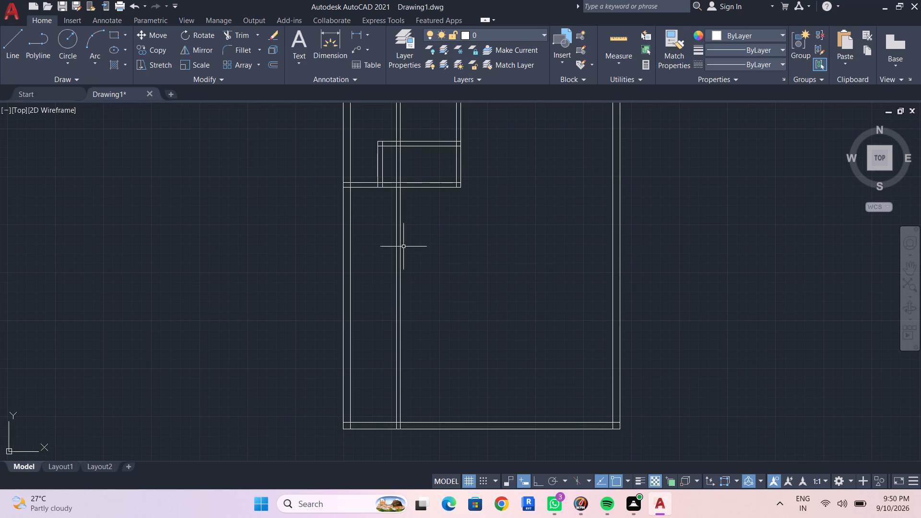
pyautogui.press('Escape')
pyautogui.press('Escape')
pyautogui.press('Escape')
pyautogui.press('Escape')
pyautogui.press('Escape')
pyautogui.write('OF 11\'6"')
pyautogui.press('Return')
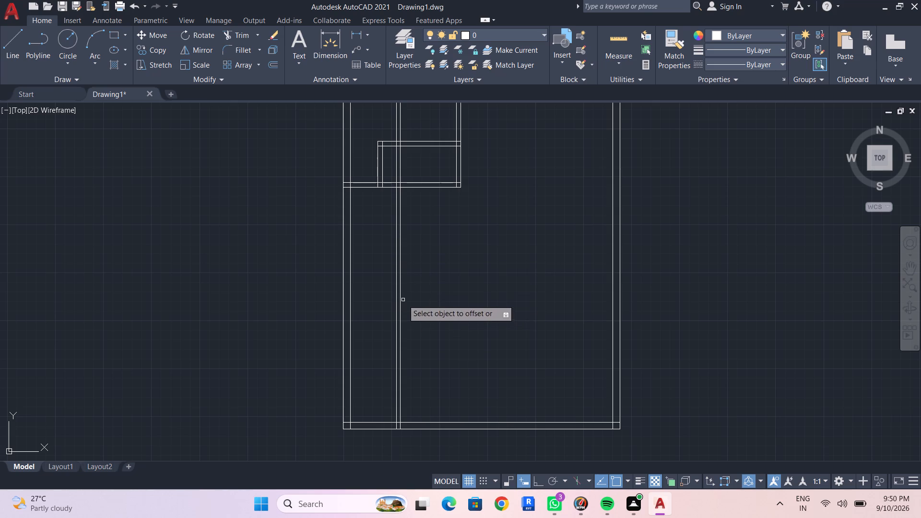
pyautogui.click(401, 298)
pyautogui.scroll(-3, 477, 301)
pyautogui.moveTo(474, 305); pyautogui.dragTo(443, 314, button='middle')
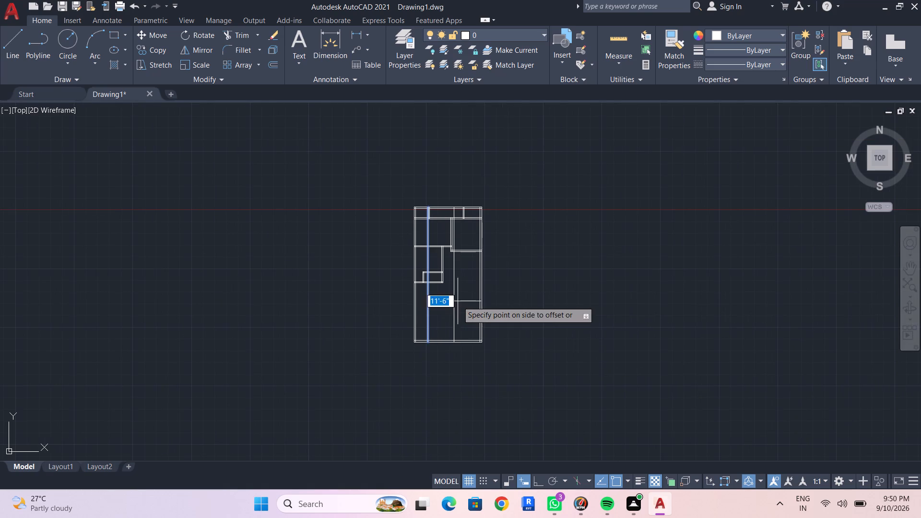
pyautogui.click(458, 301)
pyautogui.scroll(1, 441, 306)
pyautogui.press('Escape')
pyautogui.press('Escape')
# Offset the new vertical line 6" to its right to form the second vertical partition.
pyautogui.write('OF')
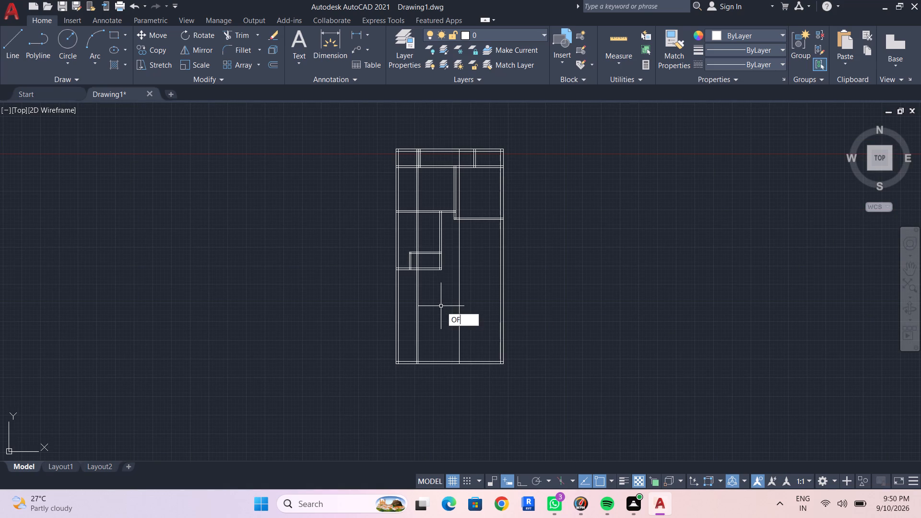
pyautogui.press('space')
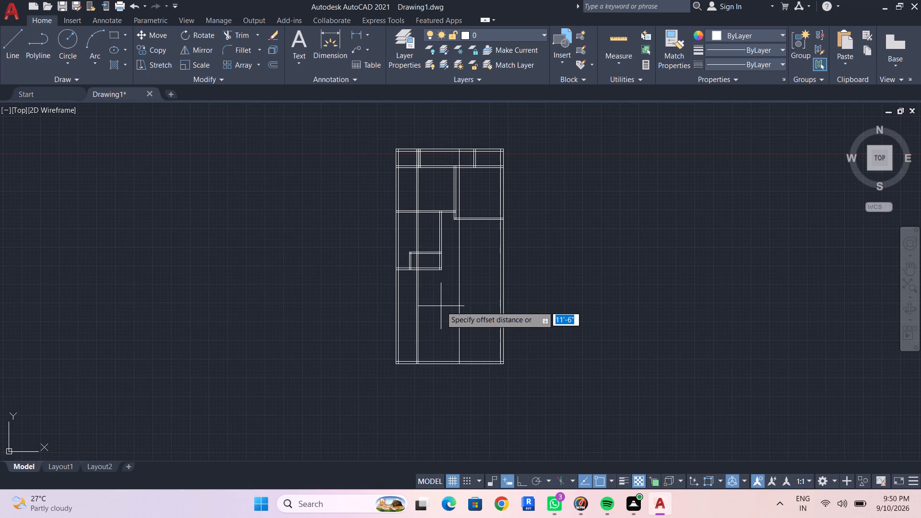
pyautogui.press('6')
pyautogui.hotkey('shift', ':')
pyautogui.hotkey('shift', 'BackSpace')
pyautogui.hotkey('shift', '"')
pyautogui.hotkey('shift', 'Return')
pyautogui.click(460, 316)
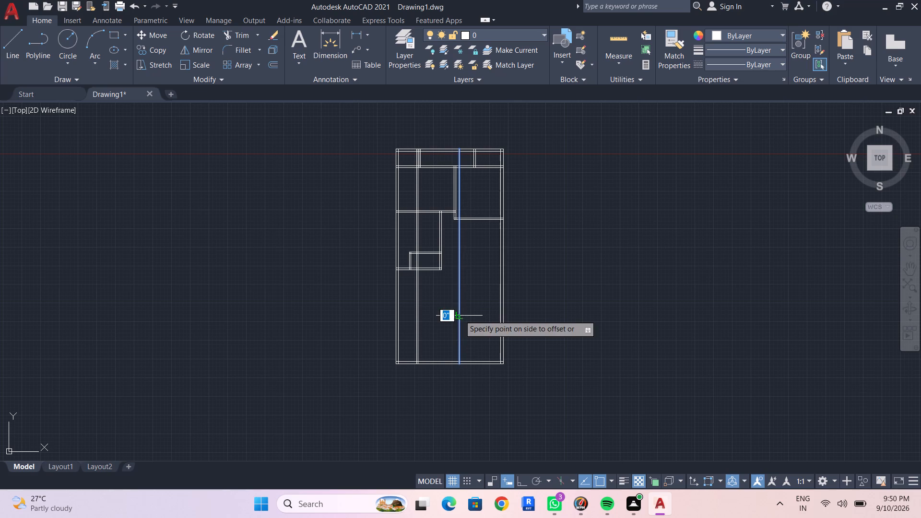
pyautogui.click(476, 316)
pyautogui.press('Escape')
pyautogui.press('Escape')
# Extend both lines of the 4' strip's bottom partition across to the right outer wall's inner line.
pyautogui.moveTo(437, 320); pyautogui.dragTo(436, 306, button='middle')
pyautogui.scroll(1, 437, 318)
pyautogui.press('Escape')
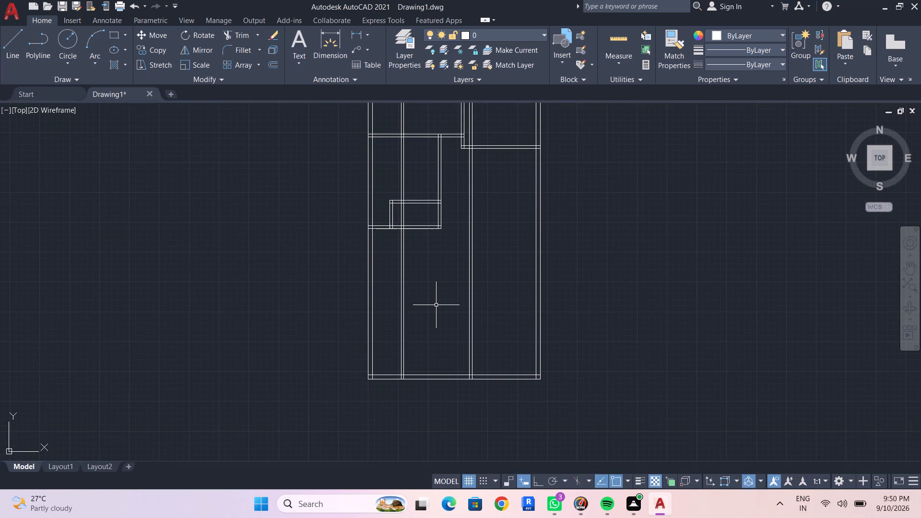
pyautogui.press('Escape')
pyautogui.scroll(1, 425, 268)
pyautogui.middleClick(425, 271)
pyautogui.press('Escape')
pyautogui.press('Escape')
pyautogui.write('EX')
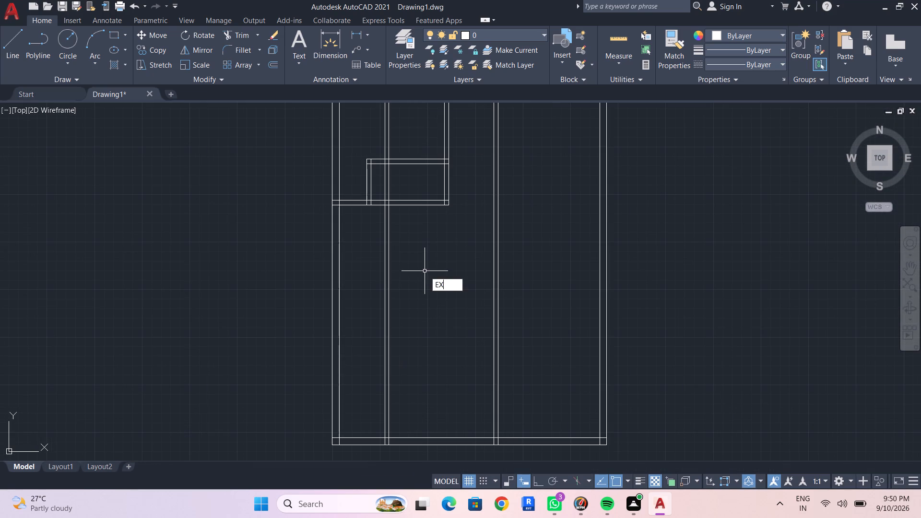
pyautogui.press('Return')
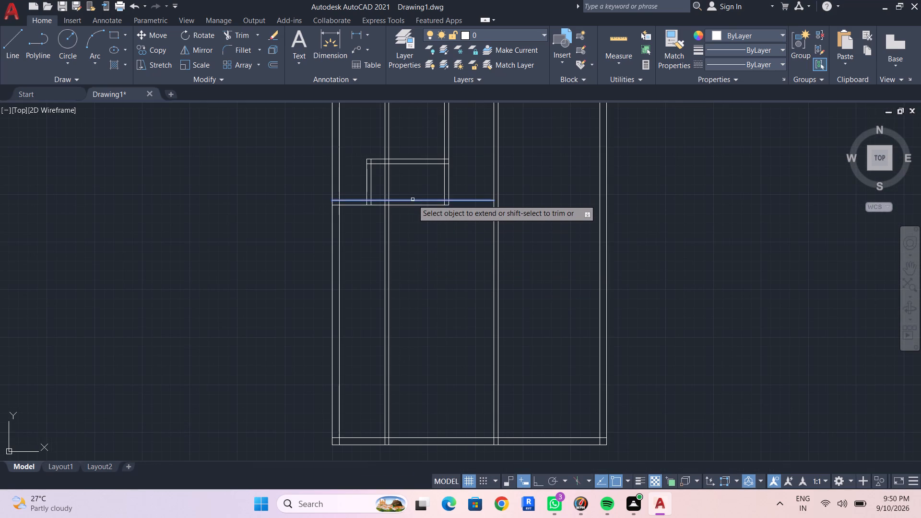
pyautogui.click(413, 200)
pyautogui.click(419, 205)
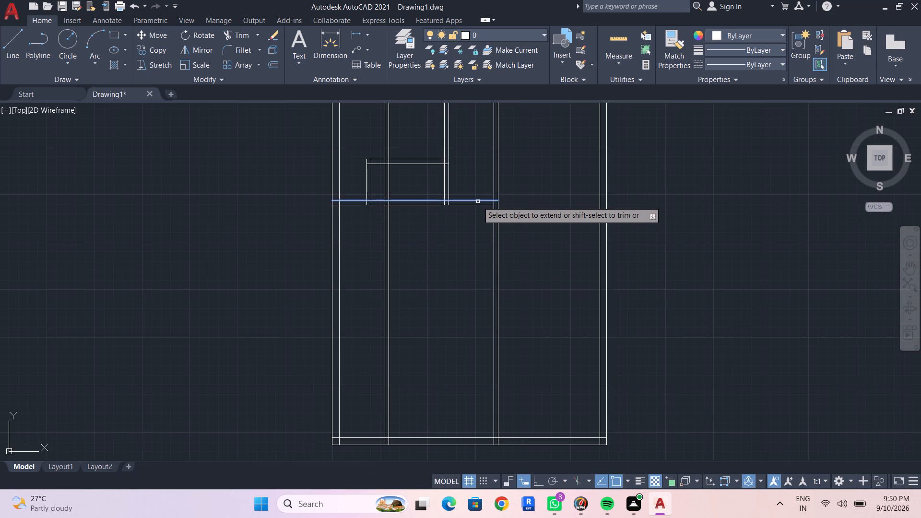
pyautogui.click(478, 201)
pyautogui.click(480, 204)
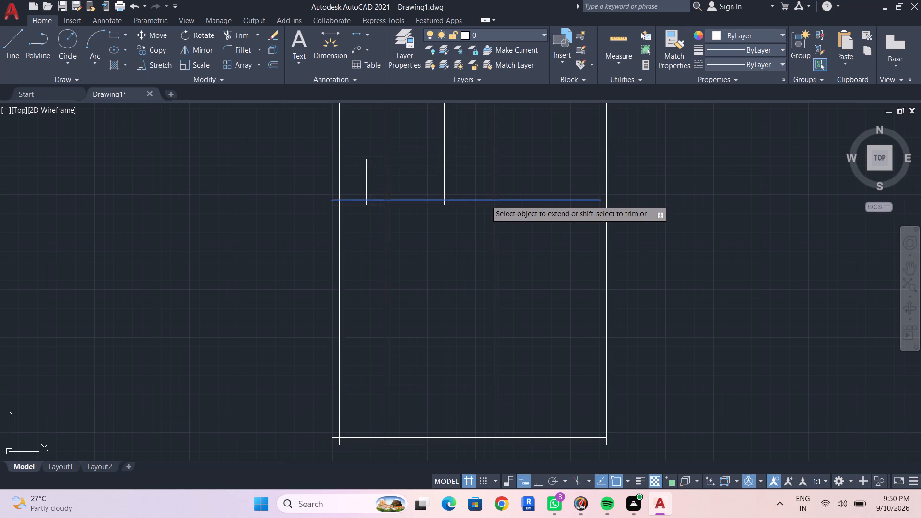
pyautogui.click(485, 200)
pyautogui.click(485, 207)
pyautogui.press('Escape')
pyautogui.press('Escape')
pyautogui.press('Escape')
# Offset the lower line of the full-width horizontal partition 13' downward.
pyautogui.write('OF')
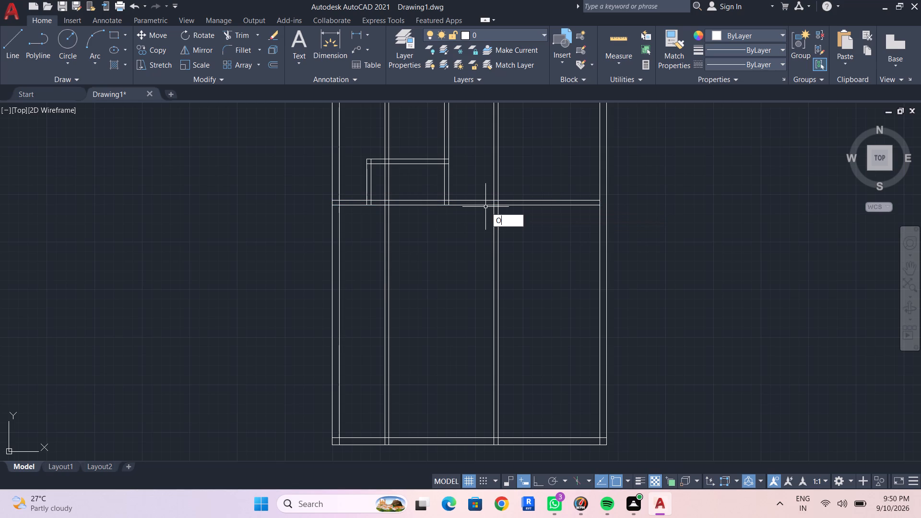
pyautogui.press('space')
pyautogui.write("13'")
pyautogui.press('Return')
pyautogui.scroll(1, 485, 207)
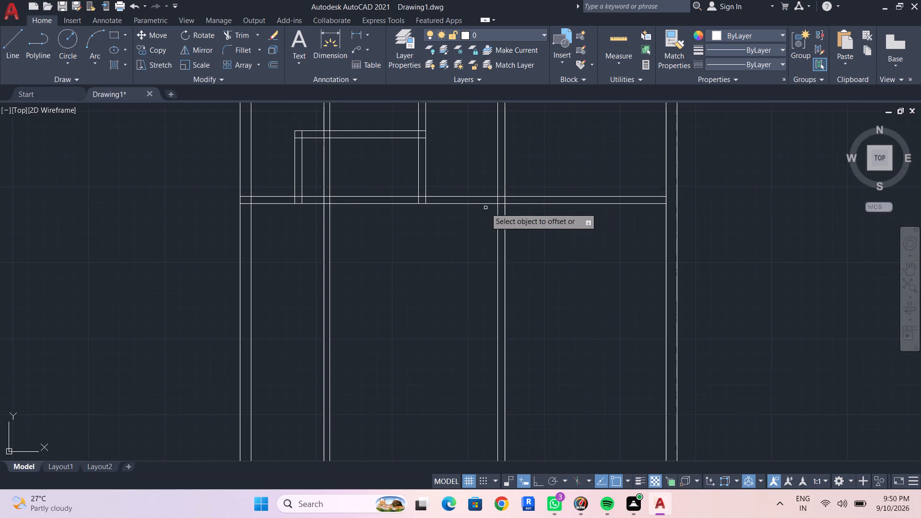
pyautogui.click(483, 205)
pyautogui.click(475, 290)
pyautogui.press('Escape')
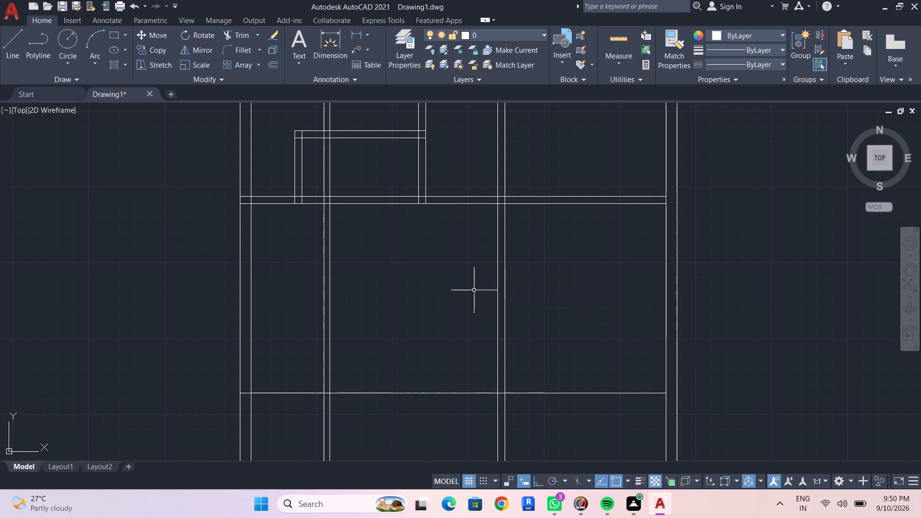
pyautogui.press('Escape')
# Offset the new horizontal line 6" downward to form the second full-width partition.
pyautogui.write('OF 6"')
pyautogui.hotkey('shift', 'Return')
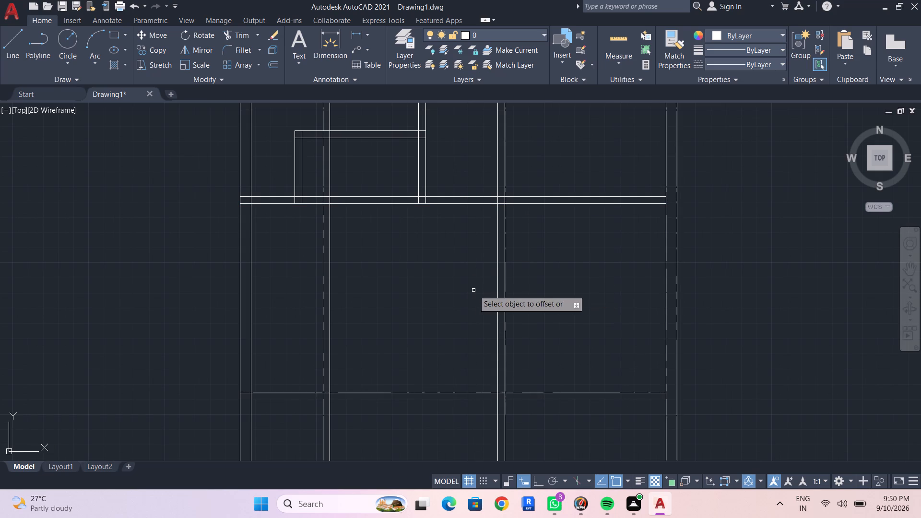
pyautogui.click(461, 394)
pyautogui.click(461, 404)
pyautogui.press('Escape')
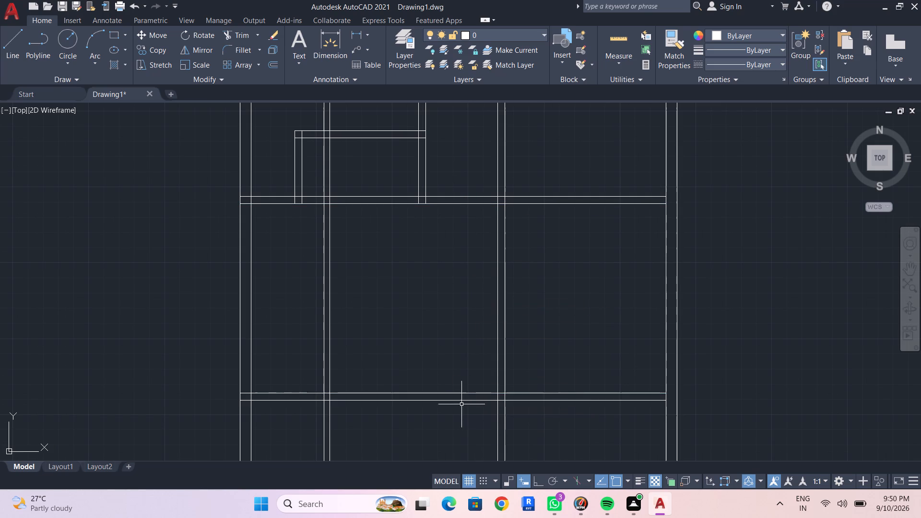
pyautogui.press('Escape')
# Measure the central room between the two full-width partitions and the gap beside the small 4' room's left wall.
pyautogui.moveTo(567, 359); pyautogui.dragTo(567, 318, button='middle')
pyautogui.press('Escape')
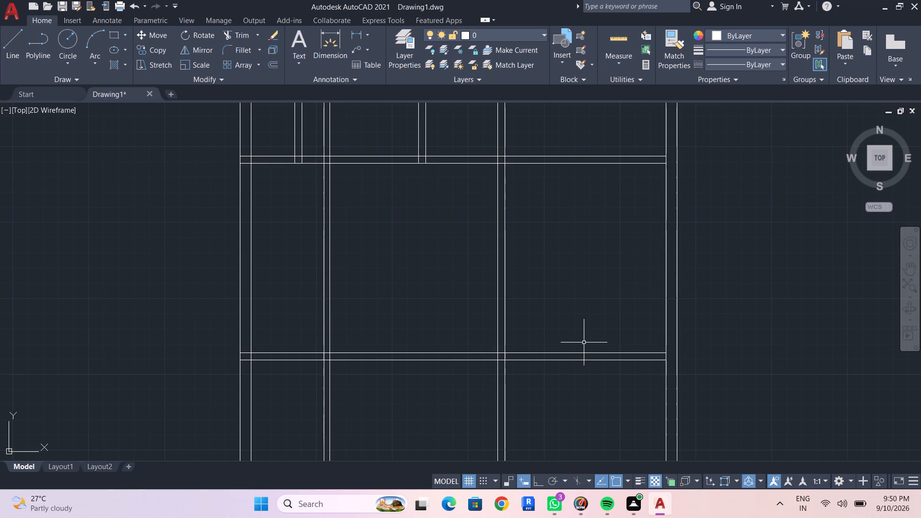
pyautogui.press('Escape')
pyautogui.click(626, 46)
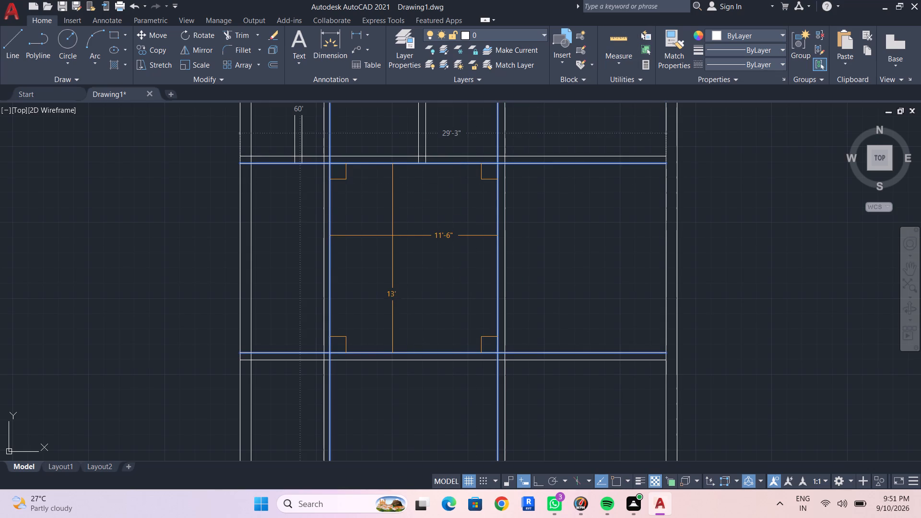
pyautogui.moveTo(413, 228); pyautogui.dragTo(441, 333, button='middle')
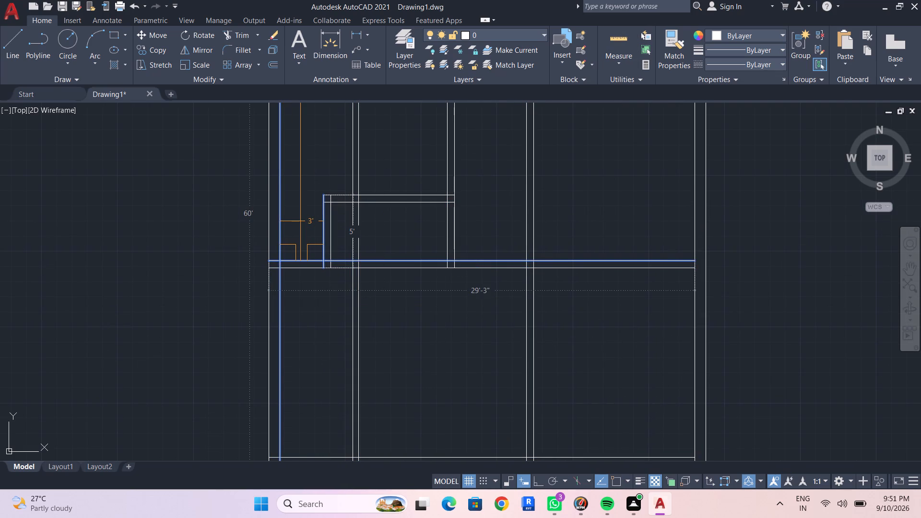
pyautogui.moveTo(304, 233); pyautogui.dragTo(298, 290, button='middle')
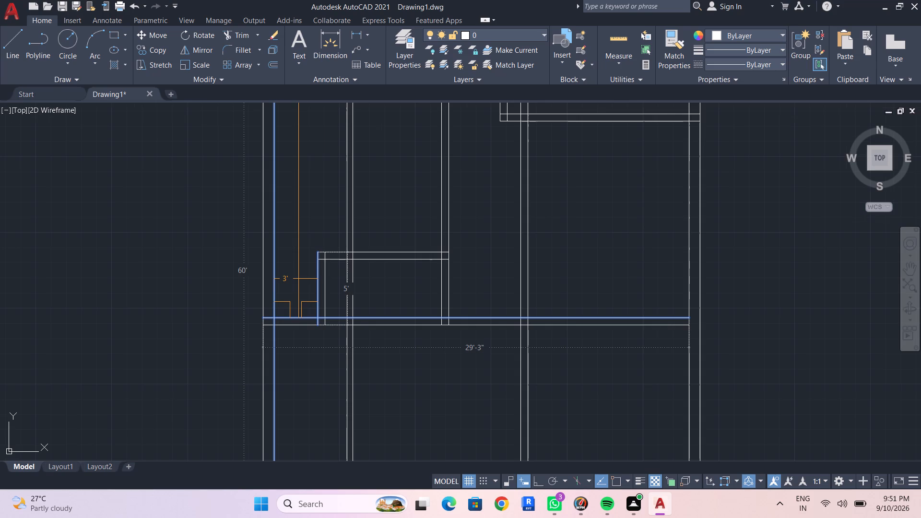
pyautogui.scroll(-2, 299, 278)
pyautogui.scroll(3, 304, 278)
pyautogui.press('Escape')
pyautogui.press('Escape')
# Draw a horizontal line about 3' long from the small 4' room's upper-left wall corner to the left outer wall's inner line.
pyautogui.press('l')
pyautogui.press('Return')
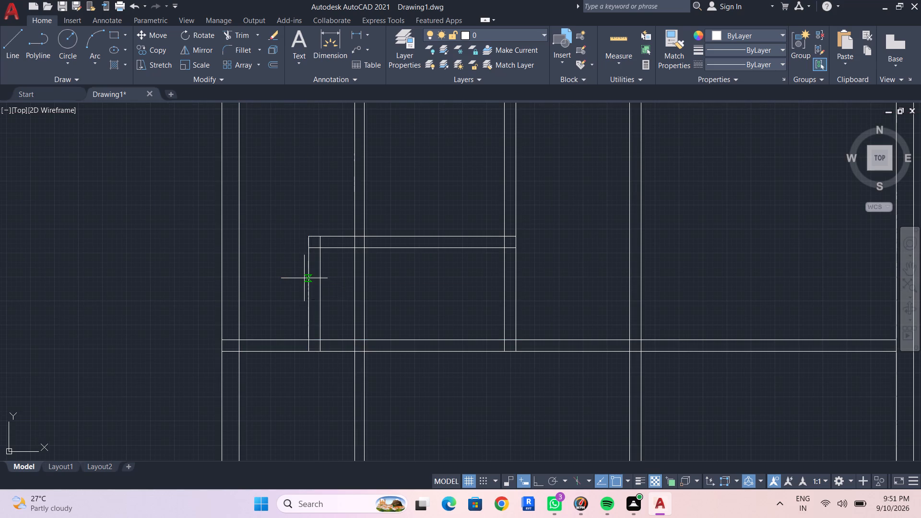
pyautogui.click(312, 249)
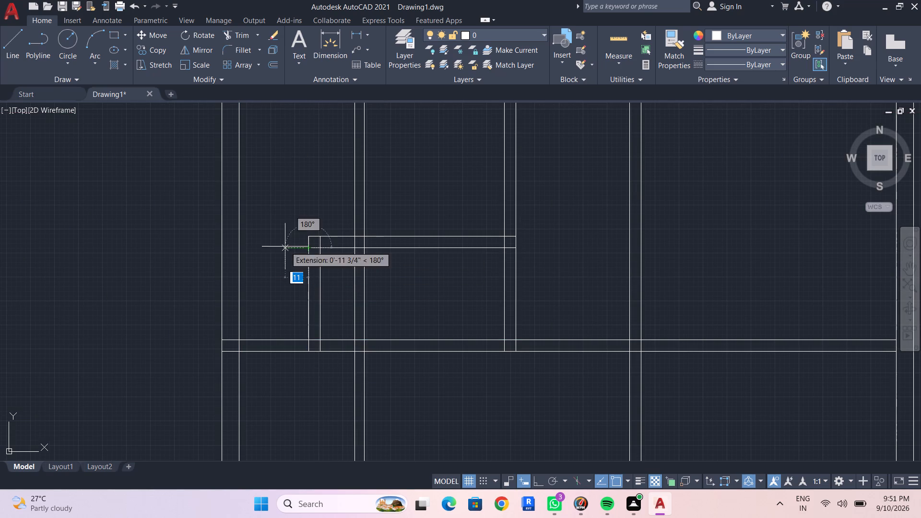
pyautogui.click(239, 251)
pyautogui.press('Escape')
# Measure the inside of the small 4' room and the thickness of its top wall.
pyautogui.moveTo(287, 296); pyautogui.dragTo(290, 260, button='middle')
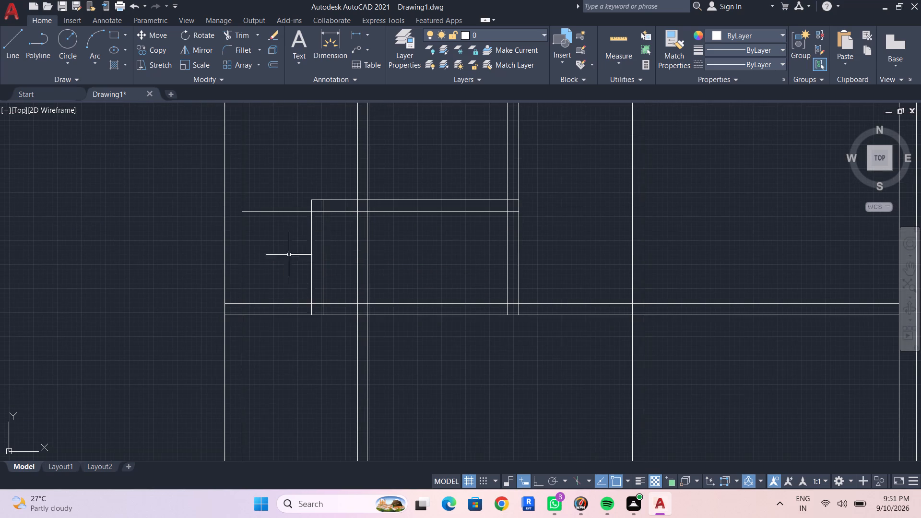
pyautogui.click(614, 39)
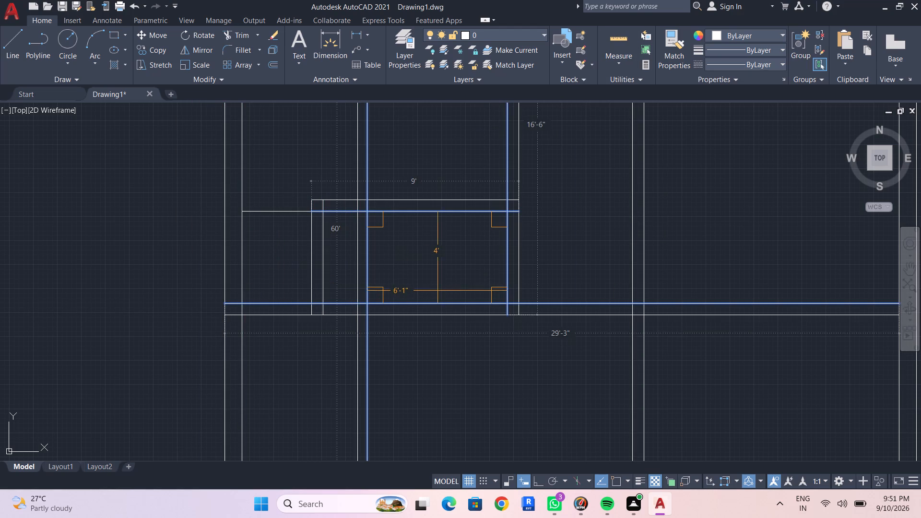
pyautogui.press('Escape')
pyautogui.press('Escape')
pyautogui.write('TR')
pyautogui.press('Return')
pyautogui.press('Escape')
pyautogui.press('Escape')
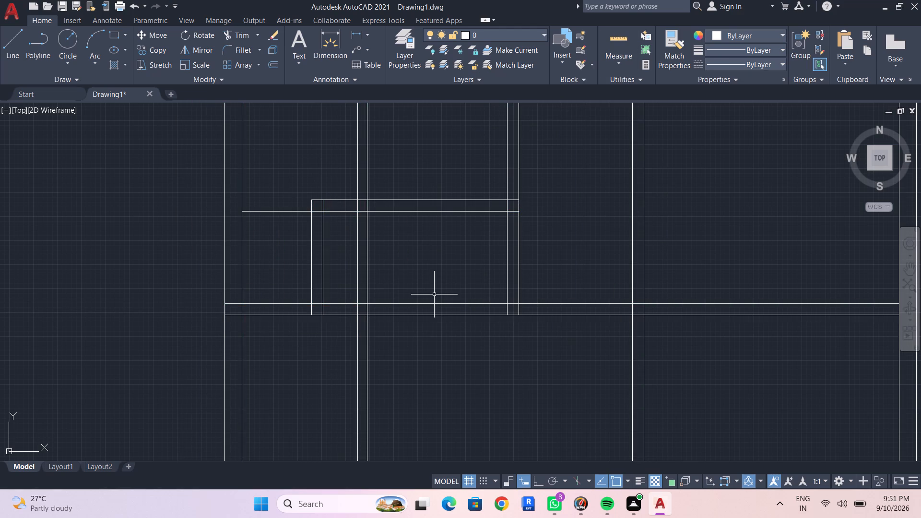
pyautogui.click(615, 45)
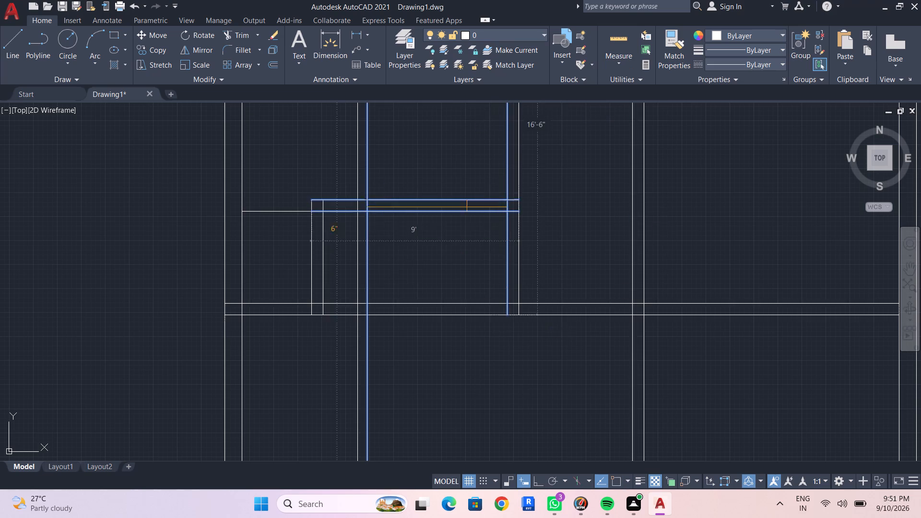
pyautogui.press('Escape')
# Measure the left and middle spaces between the two full-width horizontal partitions.
pyautogui.scroll(-1, 435, 330)
pyautogui.moveTo(435, 330); pyautogui.dragTo(398, 114, button='middle')
pyautogui.scroll(-1, 431, 185)
pyautogui.moveTo(428, 197); pyautogui.dragTo(428, 206, button='middle')
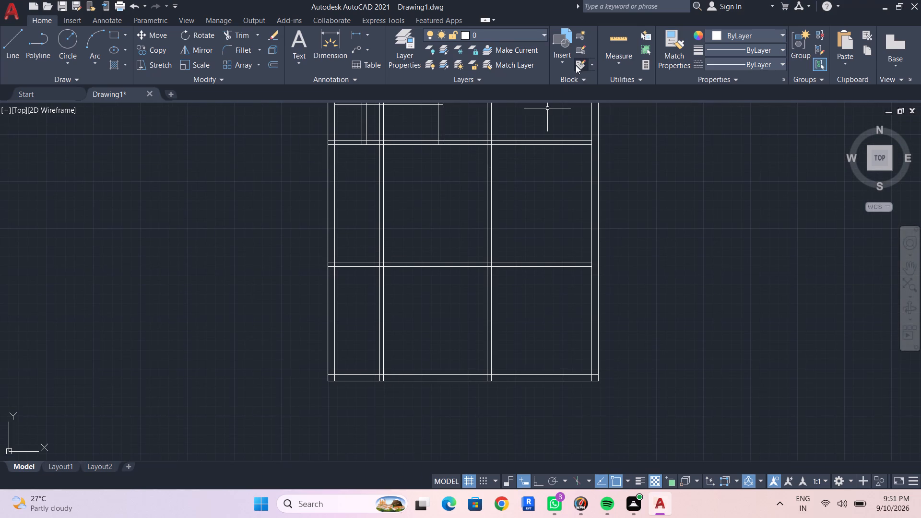
pyautogui.click(620, 42)
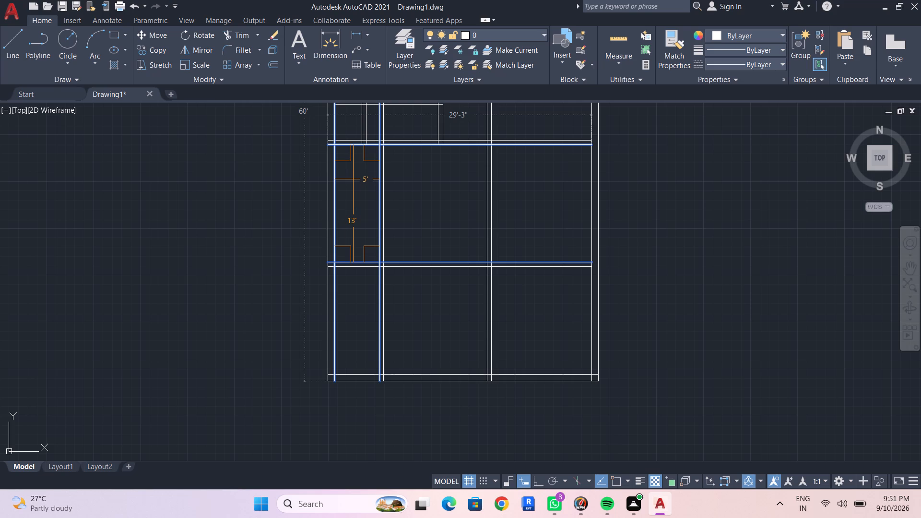
pyautogui.moveTo(436, 205); pyautogui.dragTo(414, 234, button='middle')
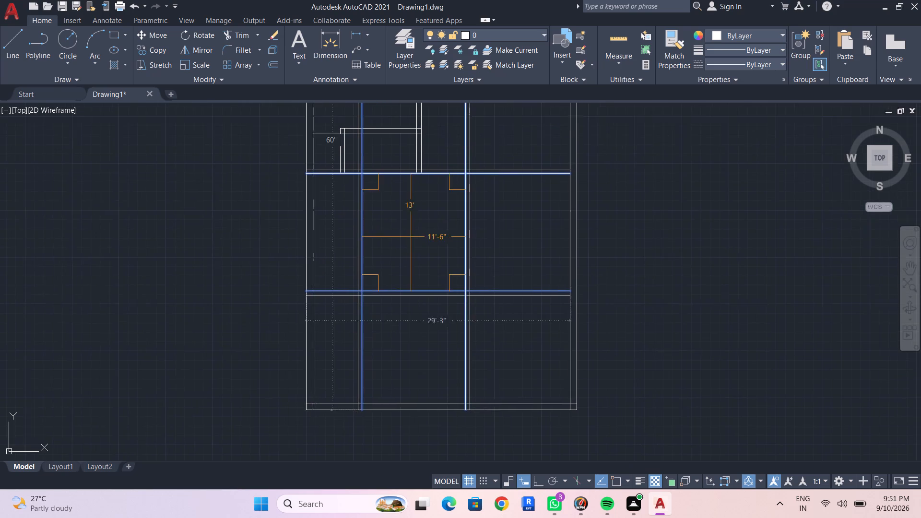
pyautogui.scroll(-1, 415, 236)
pyautogui.moveTo(409, 249); pyautogui.dragTo(398, 261, button='middle')
pyautogui.scroll(-1, 401, 254)
pyautogui.moveTo(401, 257); pyautogui.dragTo(395, 261, button='middle')
pyautogui.press('Escape')
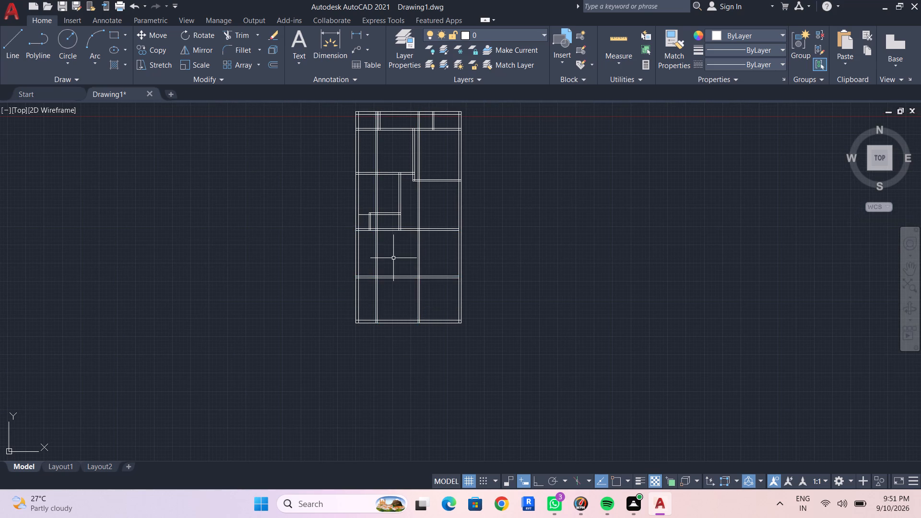
# Trim both full-width partitions beyond the second vertical partition, and trim that vertical partition below the lower one.
pyautogui.write('TR')
pyautogui.press('Return')
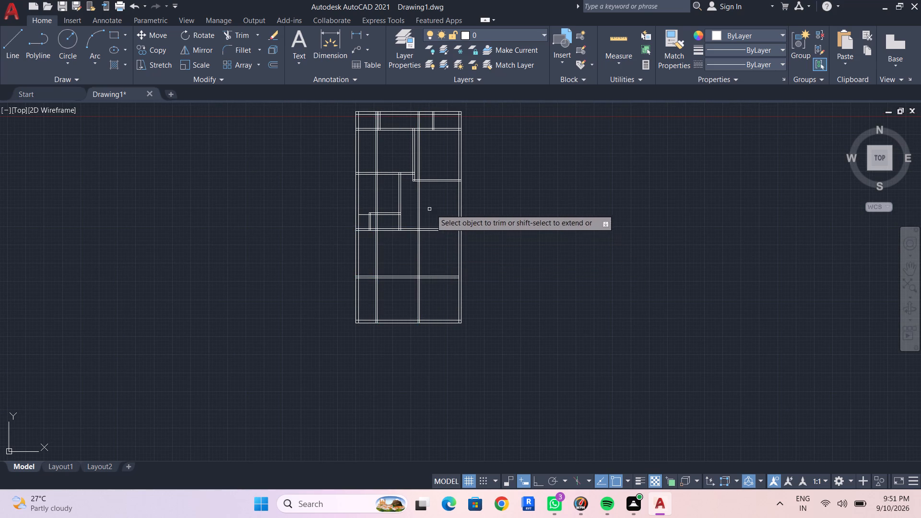
pyautogui.moveTo(436, 211); pyautogui.dragTo(409, 297)
pyautogui.press('Escape')
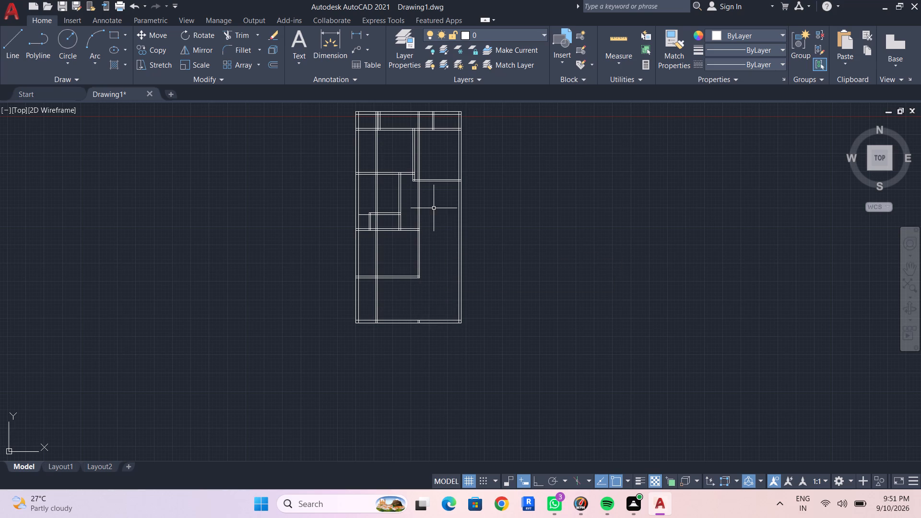
# Trim both lines of the second vertical partition between the upper-right room and the 13' deep room.
pyautogui.write('TR')
pyautogui.press('Return')
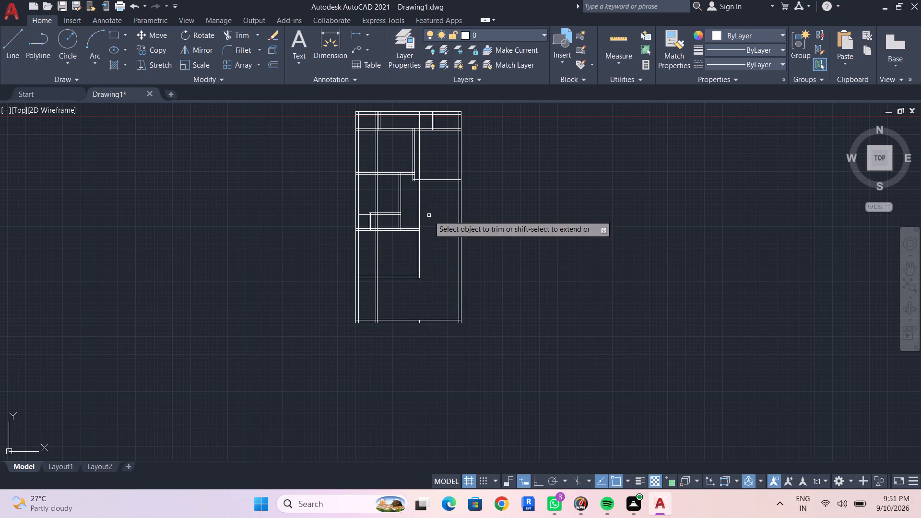
pyautogui.moveTo(430, 213); pyautogui.dragTo(417, 219)
pyautogui.press('Escape')
# Delete the two leftover lines of the second vertical partition running up through the upper rooms.
pyautogui.click(420, 173)
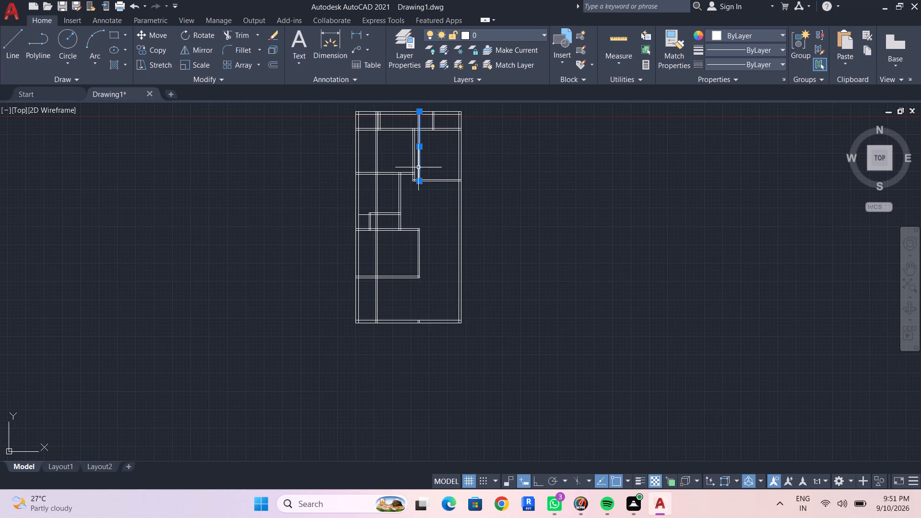
pyautogui.click(418, 167)
pyautogui.press('Delete')
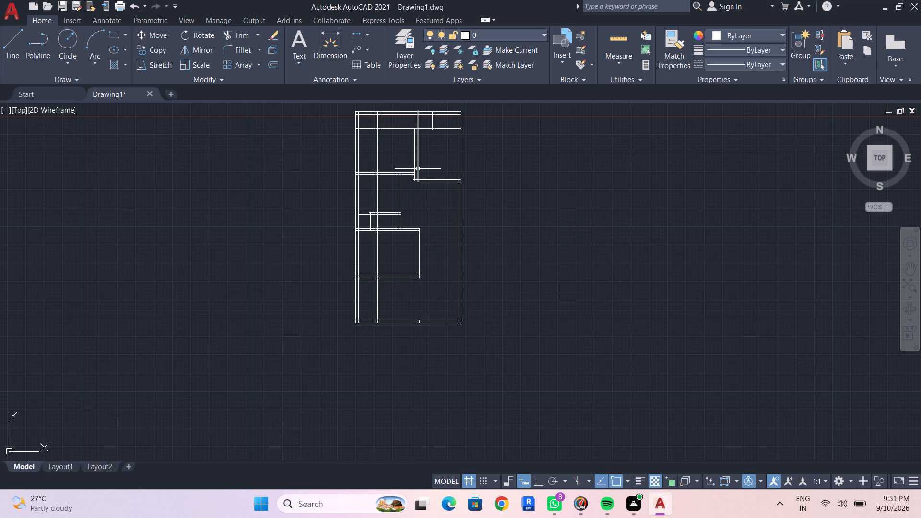
pyautogui.click(418, 169)
pyautogui.press('Delete')
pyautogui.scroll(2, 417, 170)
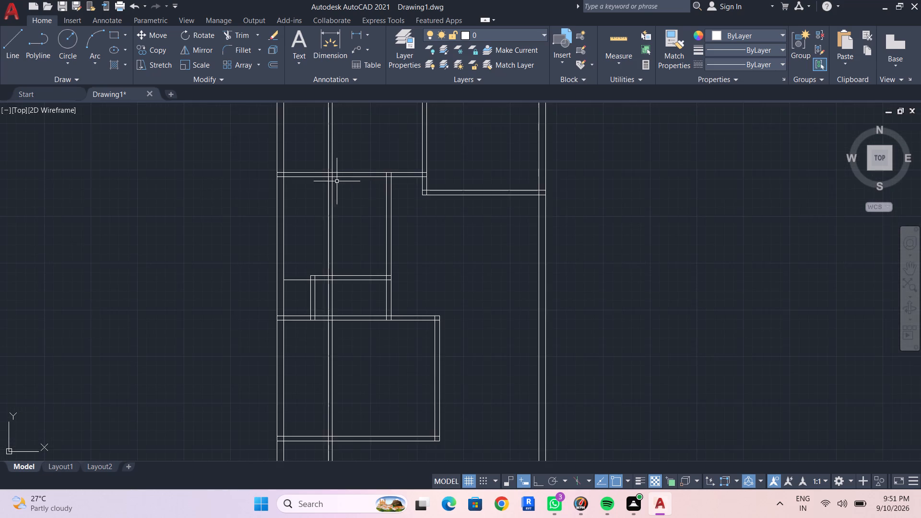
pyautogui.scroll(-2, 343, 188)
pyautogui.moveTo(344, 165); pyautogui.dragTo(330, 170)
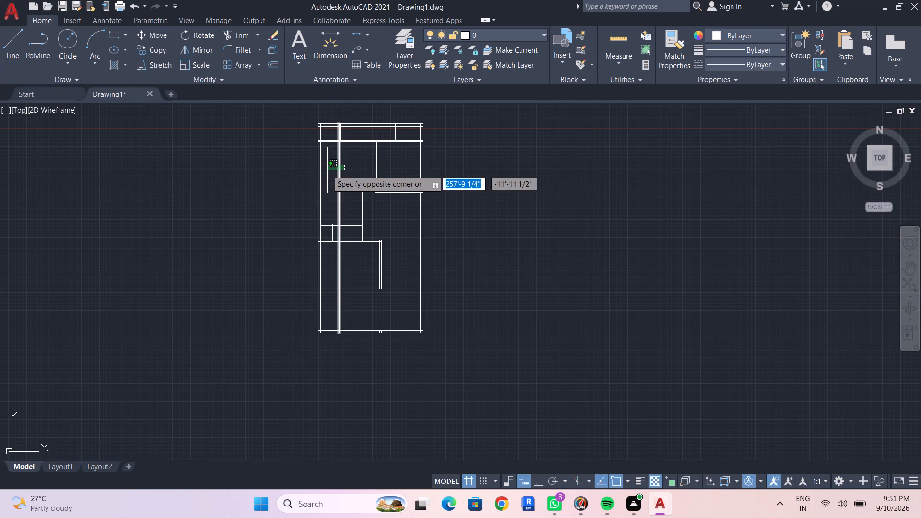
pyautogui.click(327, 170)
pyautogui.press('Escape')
# Trim the first vertical partition's lines inside the small 4' room and below the 13' deep room.
pyautogui.scroll(2, 331, 281)
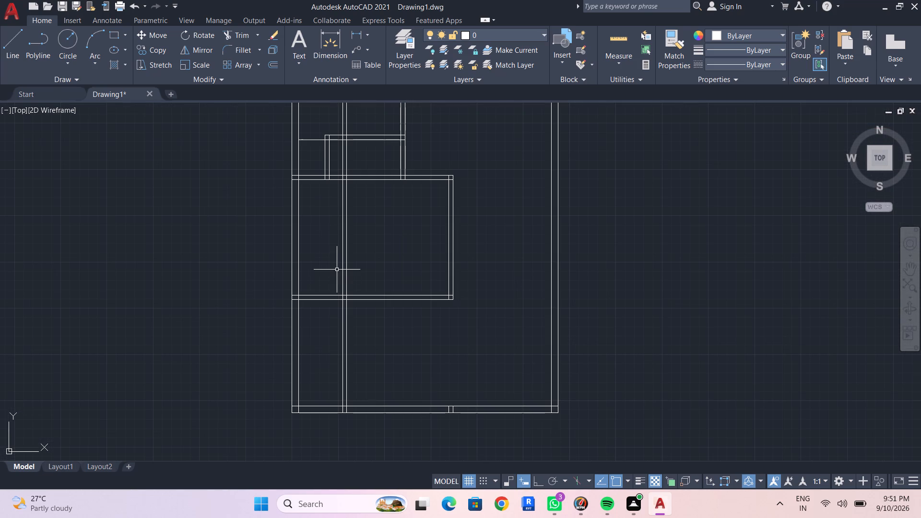
pyautogui.write('TR')
pyautogui.press('Return')
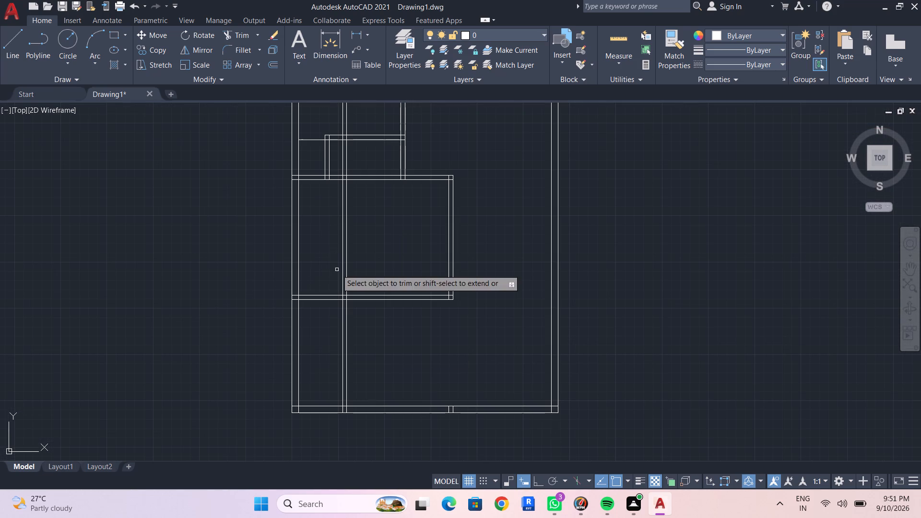
pyautogui.scroll(1, 346, 162)
pyautogui.moveTo(366, 162); pyautogui.dragTo(340, 167)
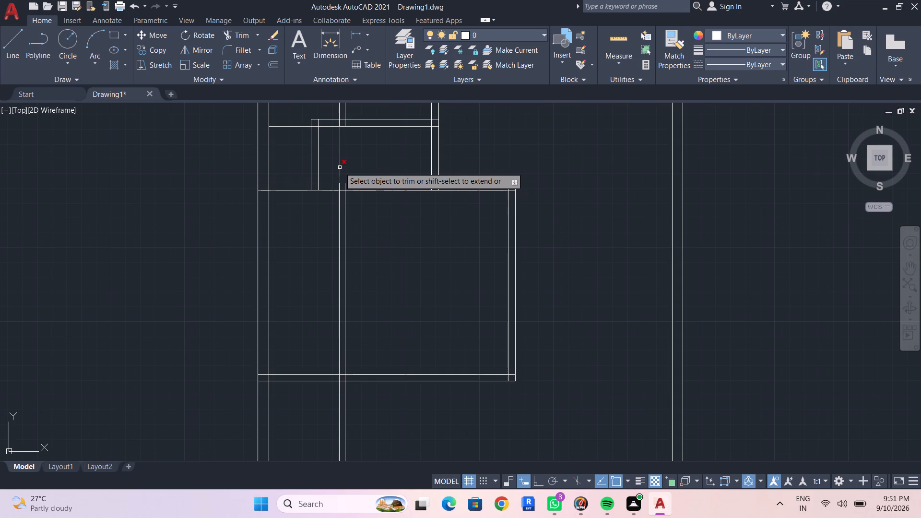
pyautogui.click(340, 167)
pyautogui.moveTo(403, 178); pyautogui.dragTo(403, 170, button='middle')
pyautogui.scroll(-2, 400, 252)
pyautogui.moveTo(400, 247); pyautogui.dragTo(399, 177, button='middle')
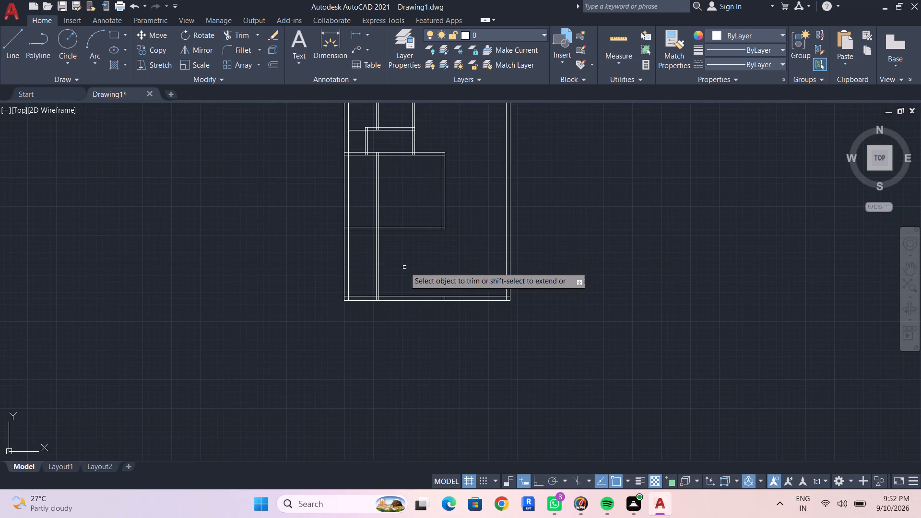
pyautogui.moveTo(401, 263); pyautogui.dragTo(350, 263)
pyautogui.moveTo(390, 201); pyautogui.dragTo(391, 277, button='middle')
pyautogui.press('Escape')
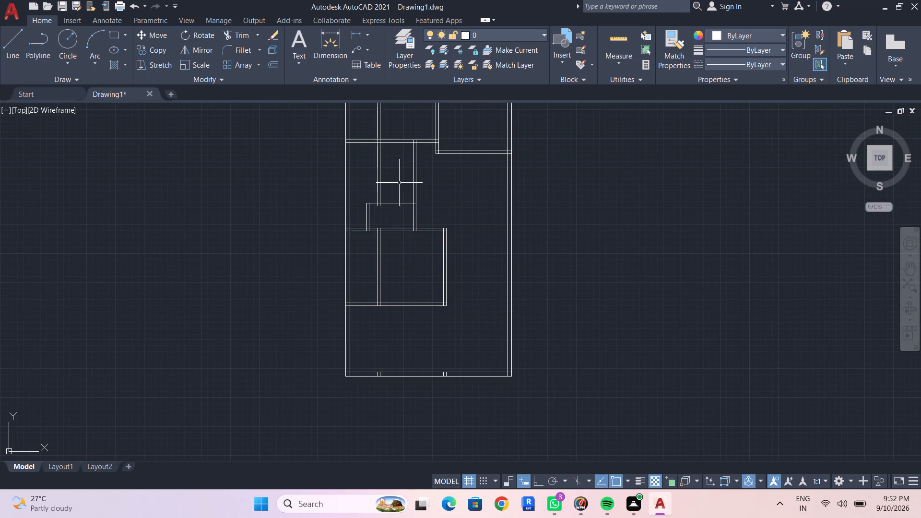
# Delete the first vertical partition's remaining lines above the small 4' room.
pyautogui.moveTo(399, 182); pyautogui.dragTo(387, 187)
pyautogui.click(369, 191)
pyautogui.press('Delete')
# Trim away the short leftover lines of both vertical partitions inside the bottom outer wall.
pyautogui.scroll(1, 390, 337)
pyautogui.moveTo(390, 330); pyautogui.dragTo(391, 222, button='middle')
pyautogui.scroll(-1, 391, 222)
pyautogui.write('TR')
pyautogui.press('Return')
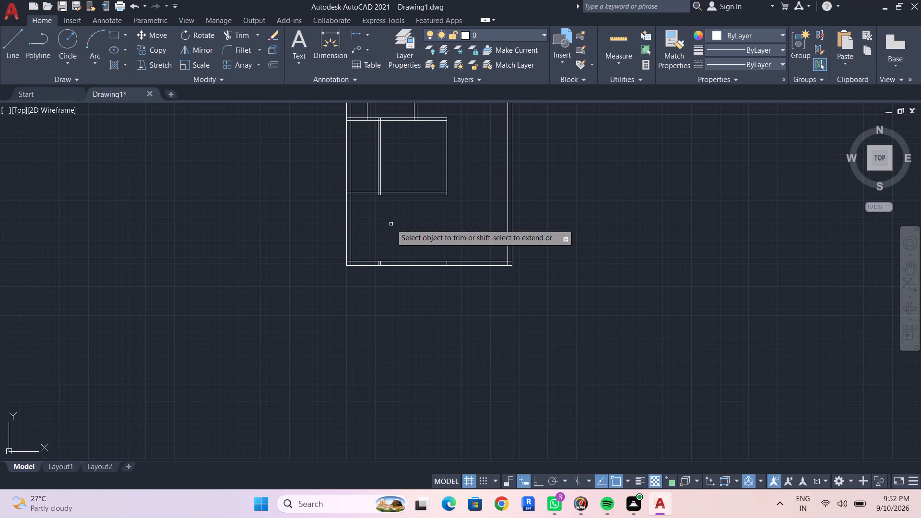
pyautogui.scroll(4, 382, 242)
pyautogui.moveTo(418, 328); pyautogui.dragTo(426, 164, button='middle')
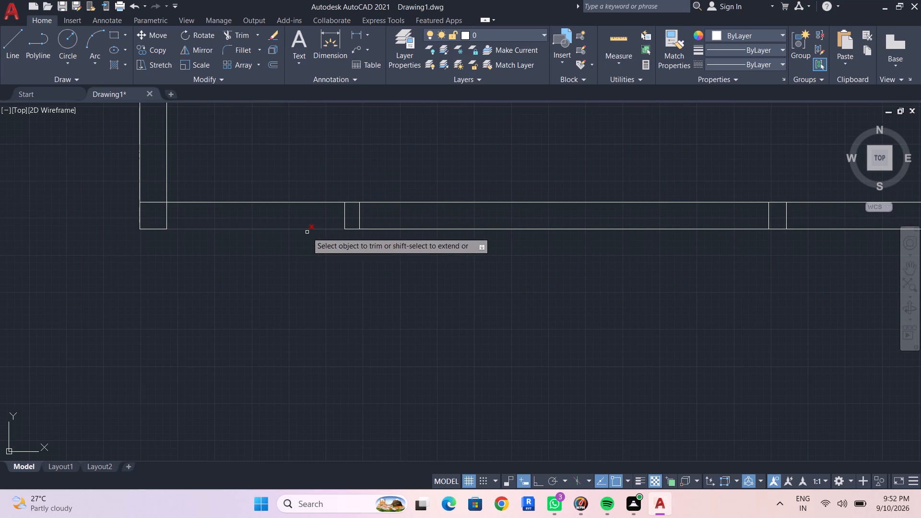
pyautogui.moveTo(303, 219); pyautogui.dragTo(726, 215)
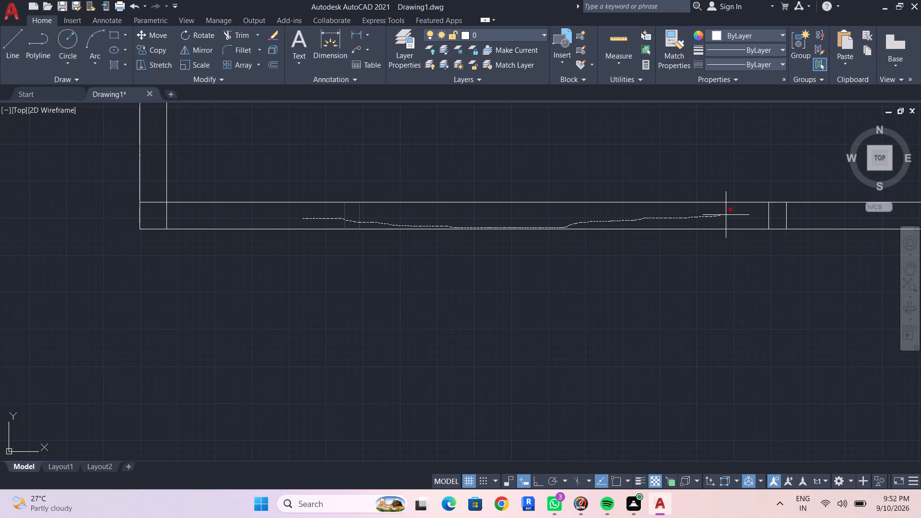
pyautogui.moveTo(726, 215); pyautogui.dragTo(806, 217)
# Trim the partition on the small 4' room's right side and the wall stretch directly below that room.
pyautogui.scroll(-3, 715, 261)
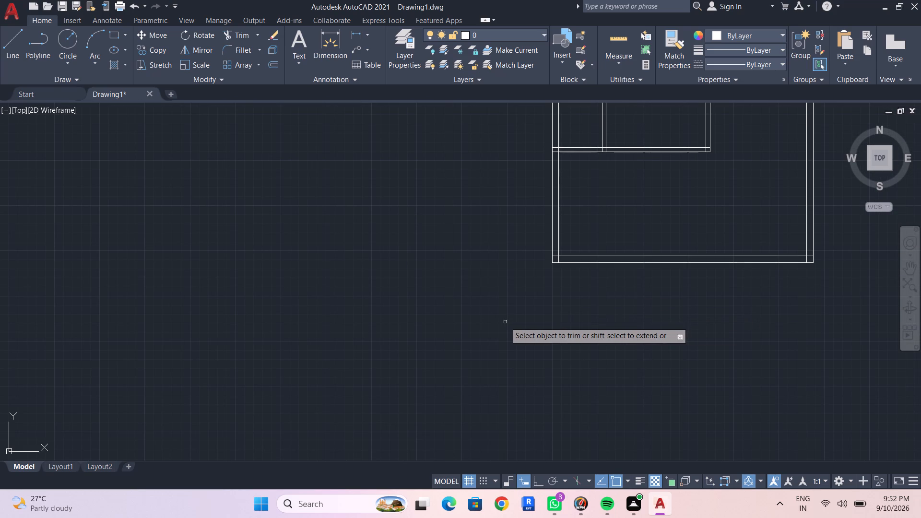
pyautogui.scroll(-1, 499, 339)
pyautogui.moveTo(508, 346); pyautogui.dragTo(375, 372, button='middle')
pyautogui.moveTo(443, 271); pyautogui.dragTo(410, 319, button='middle')
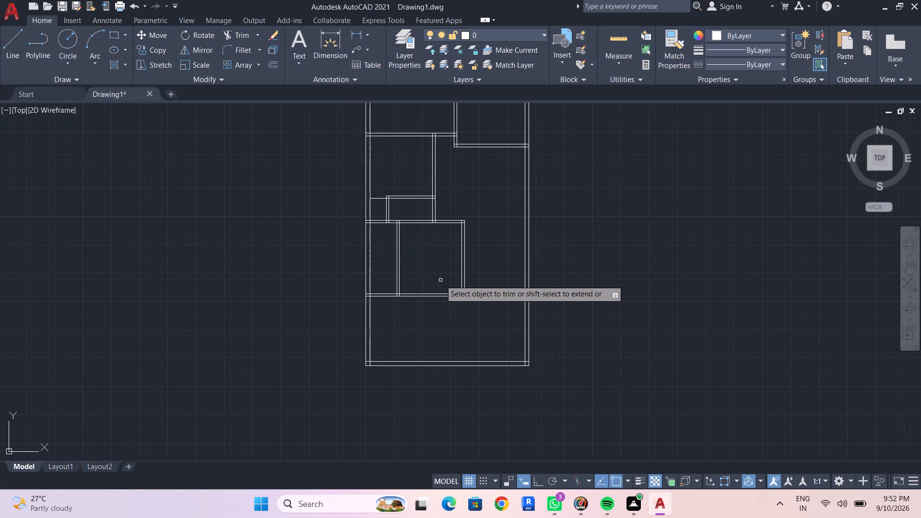
pyautogui.moveTo(433, 299); pyautogui.dragTo(420, 339, button='middle')
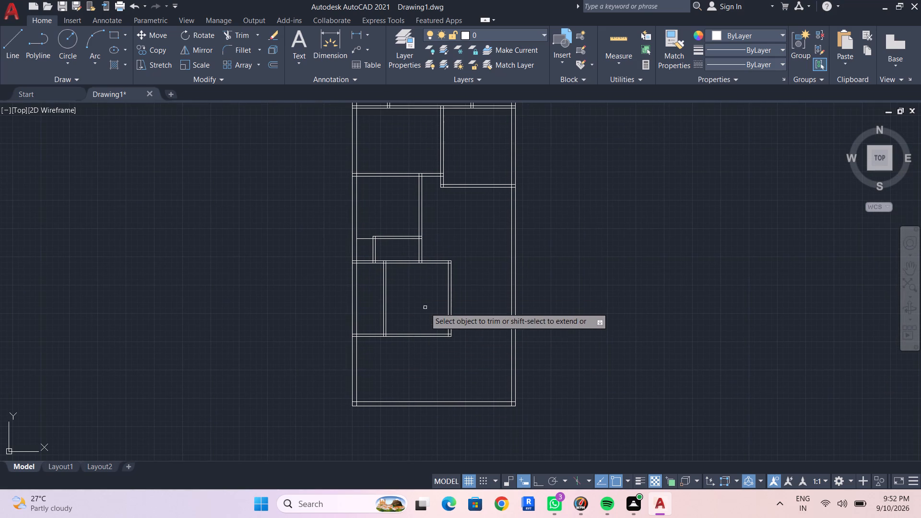
pyautogui.scroll(-1, 413, 300)
pyautogui.moveTo(413, 303); pyautogui.dragTo(399, 345, button='middle')
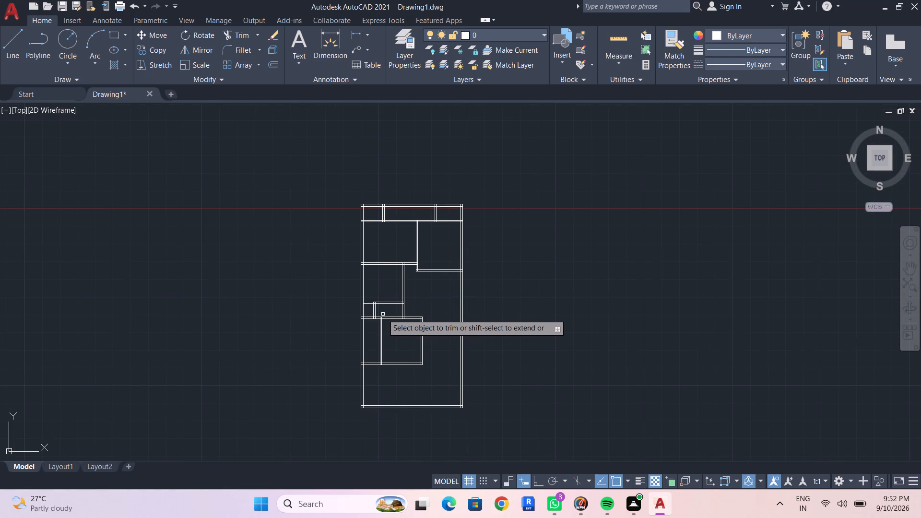
pyautogui.scroll(-1, 394, 330)
pyautogui.moveTo(394, 330); pyautogui.dragTo(392, 316, button='middle')
pyautogui.scroll(1, 394, 330)
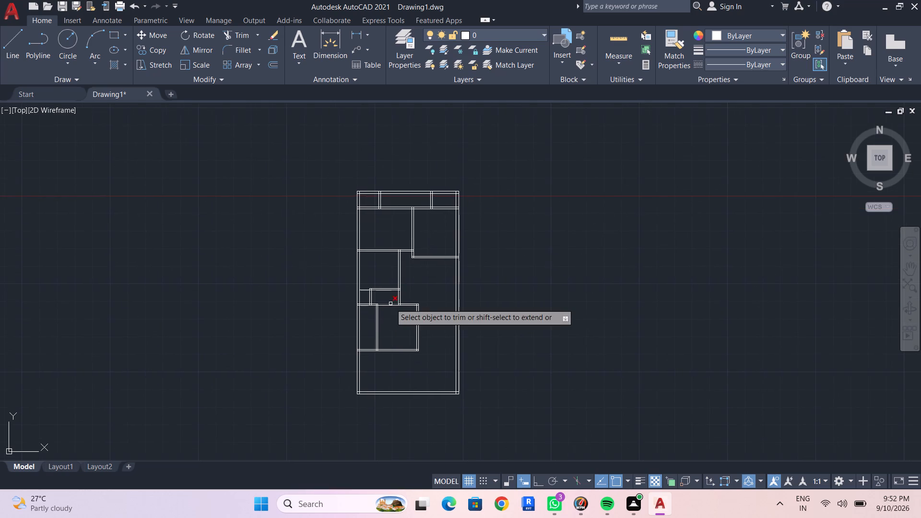
pyautogui.scroll(1, 390, 304)
pyautogui.press('Escape')
pyautogui.press('Escape')
pyautogui.scroll(1, 390, 328)
pyautogui.press('Escape')
pyautogui.write('TR')
pyautogui.press('Return')
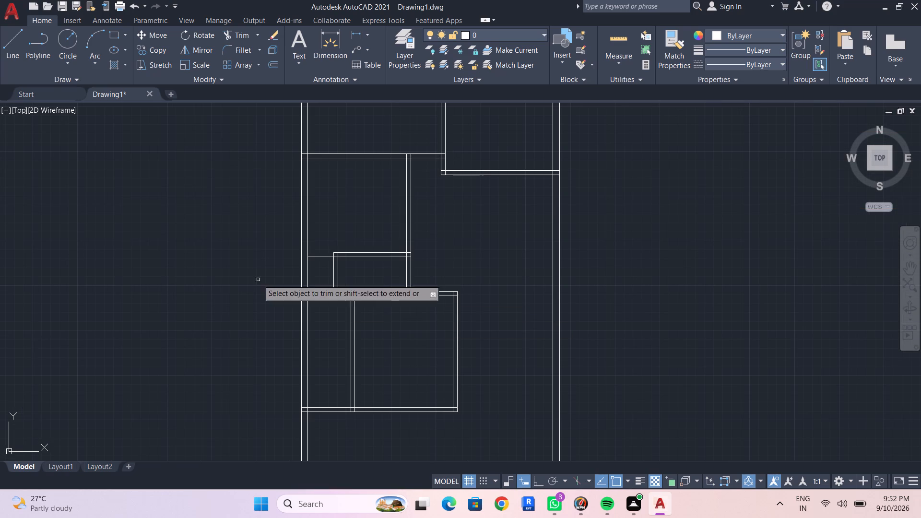
pyautogui.moveTo(440, 270); pyautogui.dragTo(406, 275)
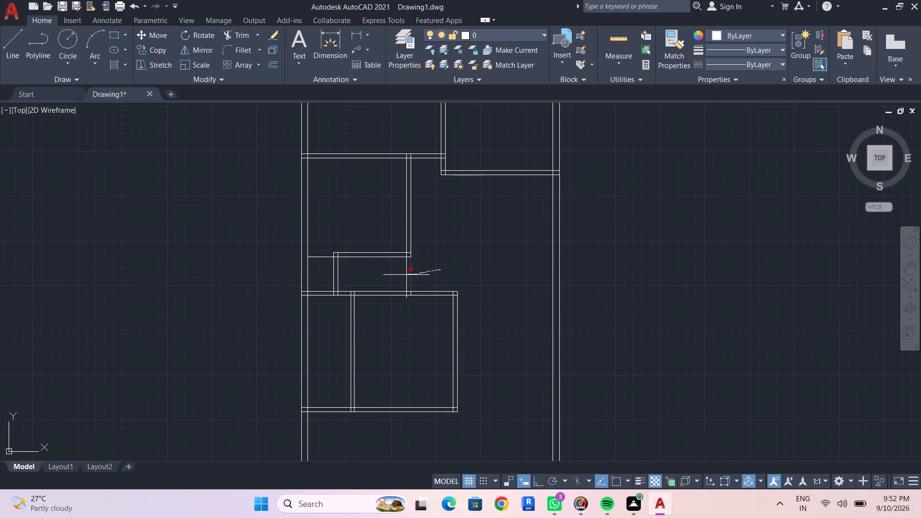
pyautogui.moveTo(406, 275); pyautogui.dragTo(401, 305)
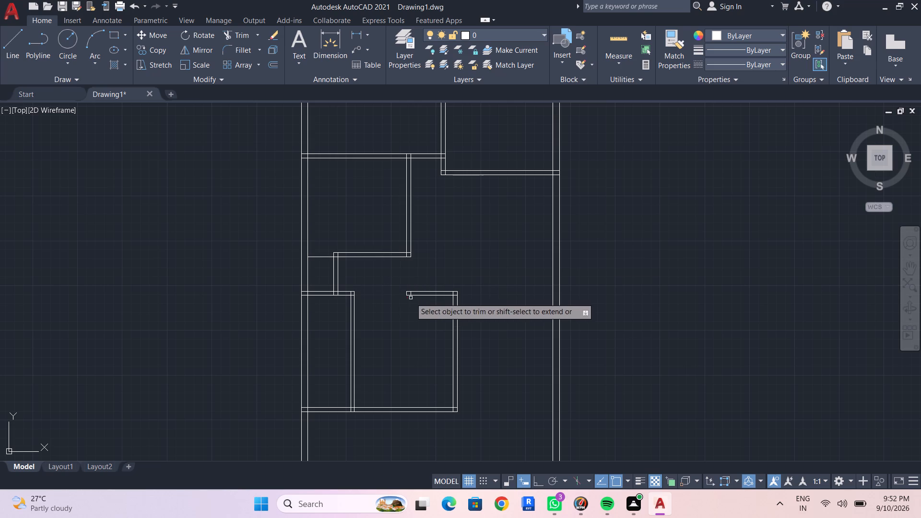
# Trim the rest of the 13' deep room's top wall up to its right partition, including the leftover wall square.
pyautogui.click(416, 294)
pyautogui.click(413, 291)
pyautogui.click(403, 296)
pyautogui.moveTo(406, 291); pyautogui.dragTo(417, 297)
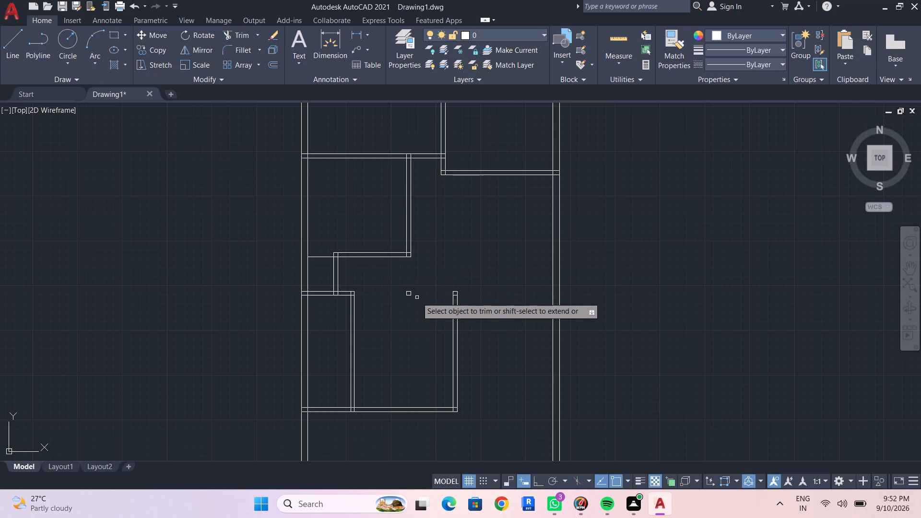
pyautogui.moveTo(417, 297); pyautogui.dragTo(411, 294)
pyautogui.doubleClick(411, 294)
pyautogui.click(407, 294)
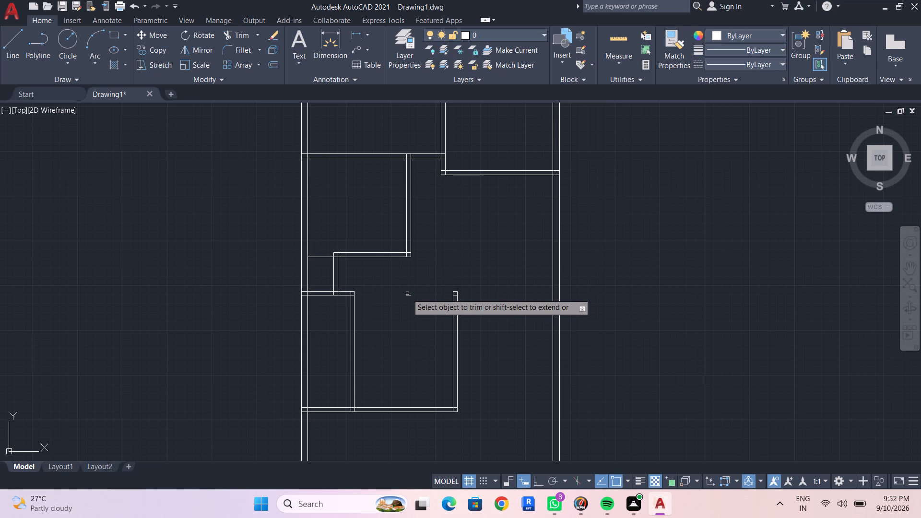
pyautogui.click(407, 295)
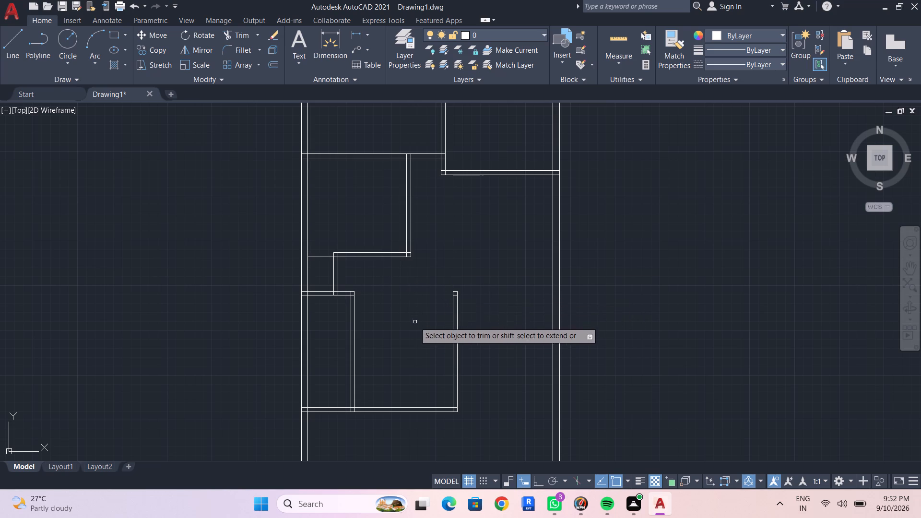
pyautogui.moveTo(415, 323); pyautogui.dragTo(414, 293, button='middle')
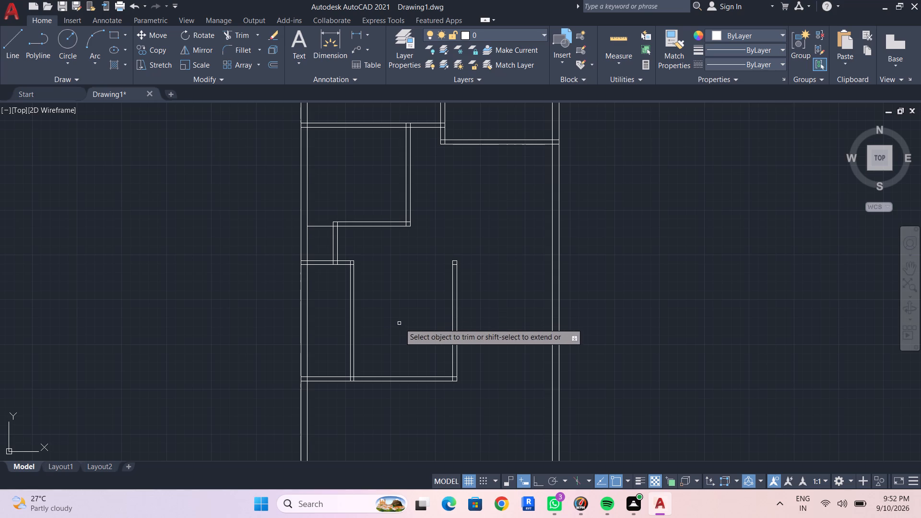
pyautogui.moveTo(402, 340); pyautogui.dragTo(395, 285, button='middle')
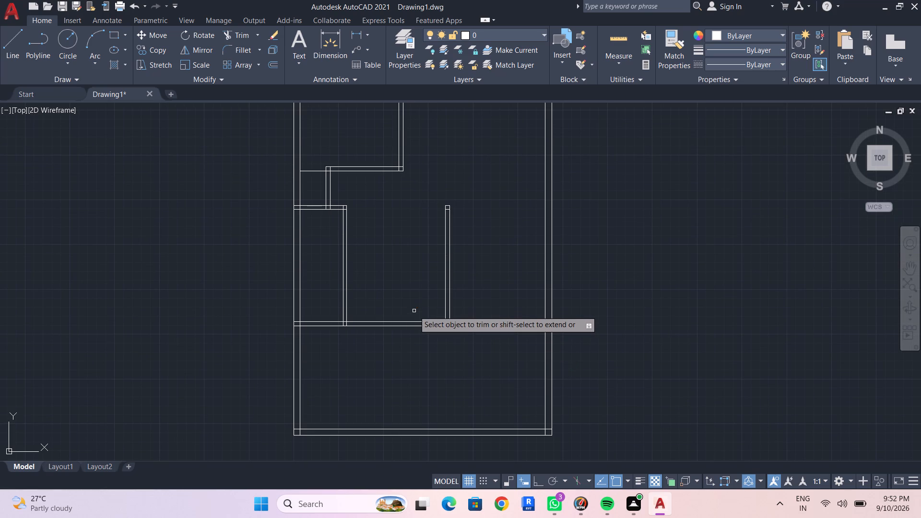
pyautogui.press('Escape')
pyautogui.press('Escape')
pyautogui.press('Escape')
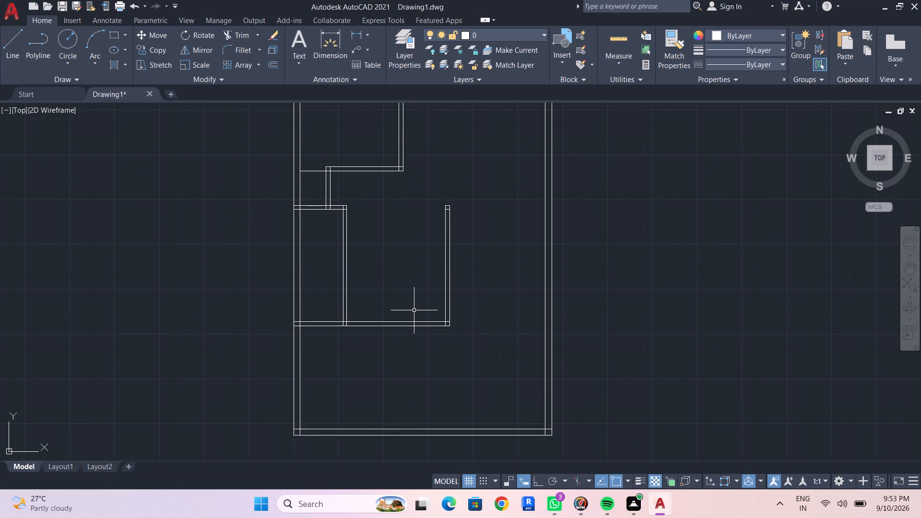
# Measure the open area between the upper-right room and the bottom outer wall.
pyautogui.scroll(-1, 474, 301)
pyautogui.moveTo(472, 311); pyautogui.dragTo(447, 320, button='middle')
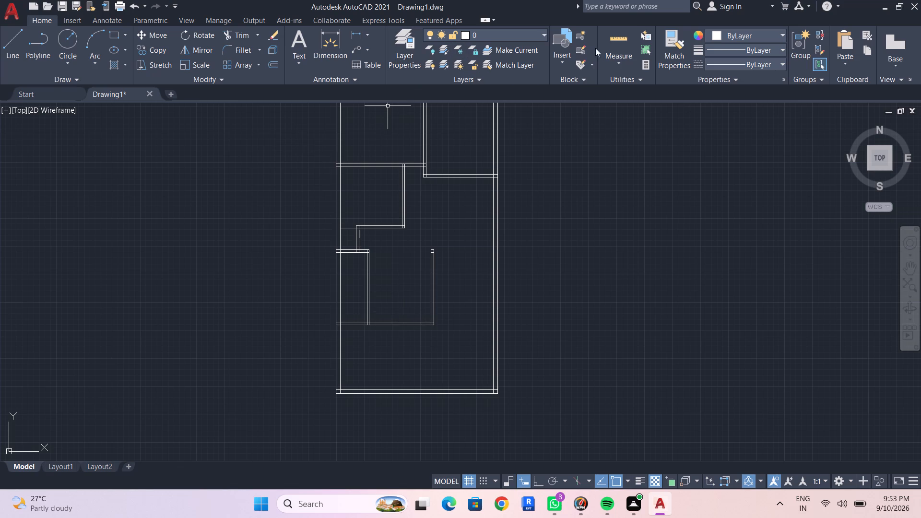
pyautogui.moveTo(615, 37); pyautogui.dragTo(615, 42)
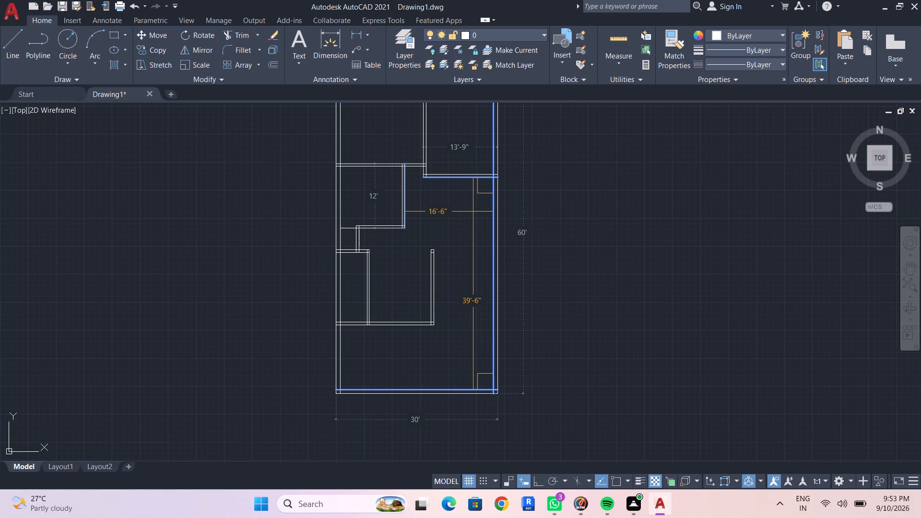
pyautogui.press('Escape')
pyautogui.press('Escape')
# Extend both lines of the 13' deep room's bottom wall across to the right outer wall.
pyautogui.write('EX')
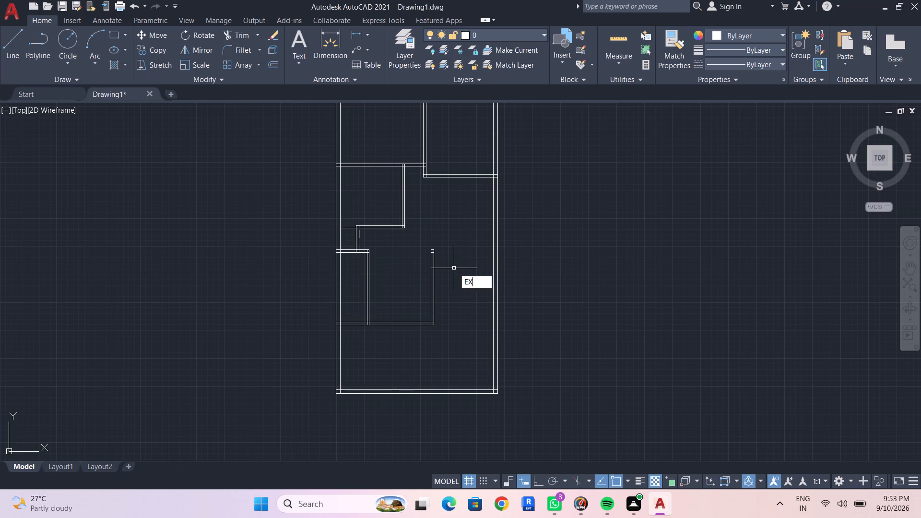
pyautogui.press('Return')
pyautogui.click(424, 322)
pyautogui.click(422, 326)
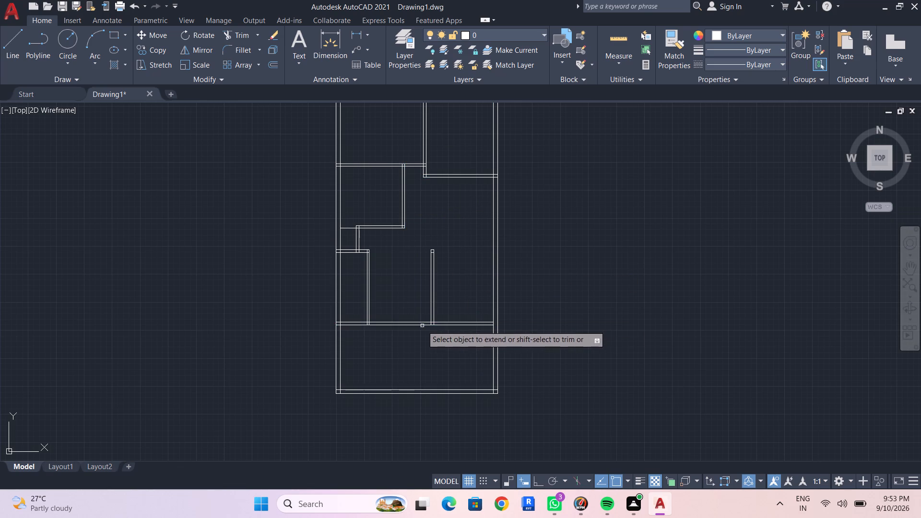
pyautogui.click(479, 321)
pyautogui.click(478, 325)
pyautogui.press('Escape')
pyautogui.press('Escape')
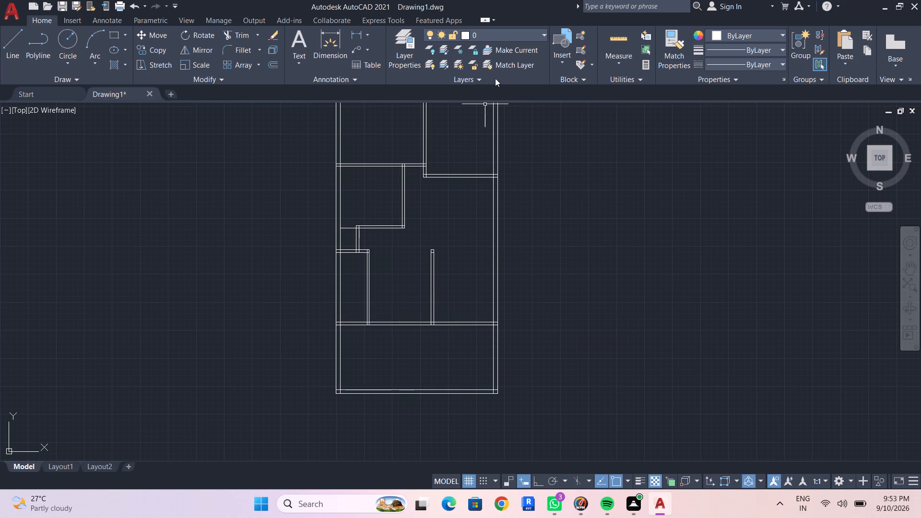
# Measure the open area between the upper-right room and the extended horizontal wall.
pyautogui.click(620, 47)
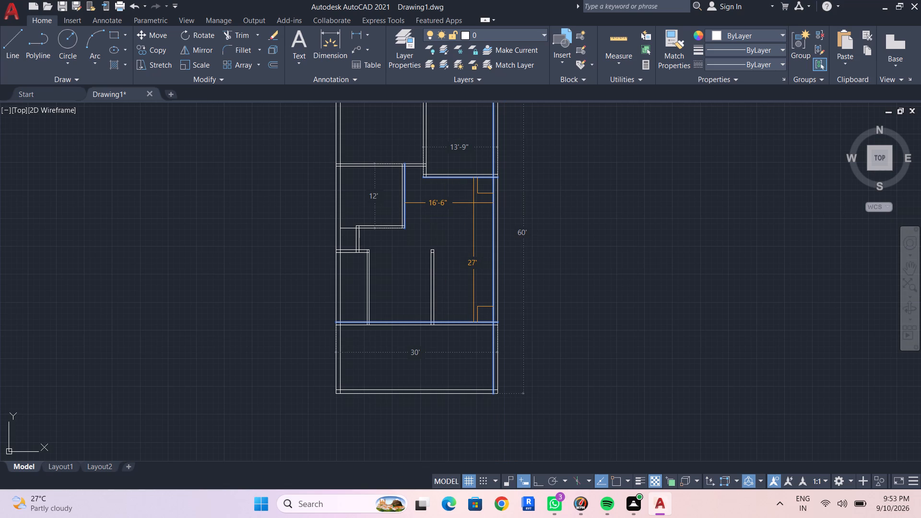
pyautogui.press('Escape')
pyautogui.press('Escape')
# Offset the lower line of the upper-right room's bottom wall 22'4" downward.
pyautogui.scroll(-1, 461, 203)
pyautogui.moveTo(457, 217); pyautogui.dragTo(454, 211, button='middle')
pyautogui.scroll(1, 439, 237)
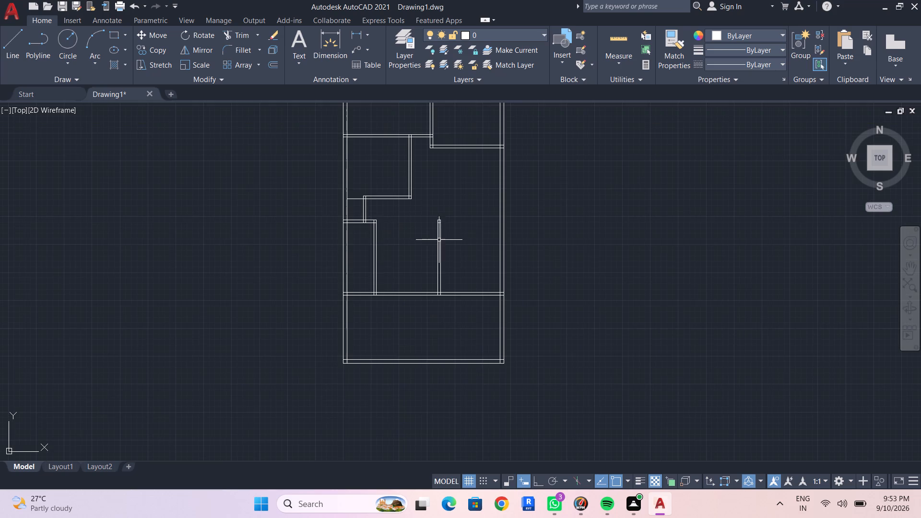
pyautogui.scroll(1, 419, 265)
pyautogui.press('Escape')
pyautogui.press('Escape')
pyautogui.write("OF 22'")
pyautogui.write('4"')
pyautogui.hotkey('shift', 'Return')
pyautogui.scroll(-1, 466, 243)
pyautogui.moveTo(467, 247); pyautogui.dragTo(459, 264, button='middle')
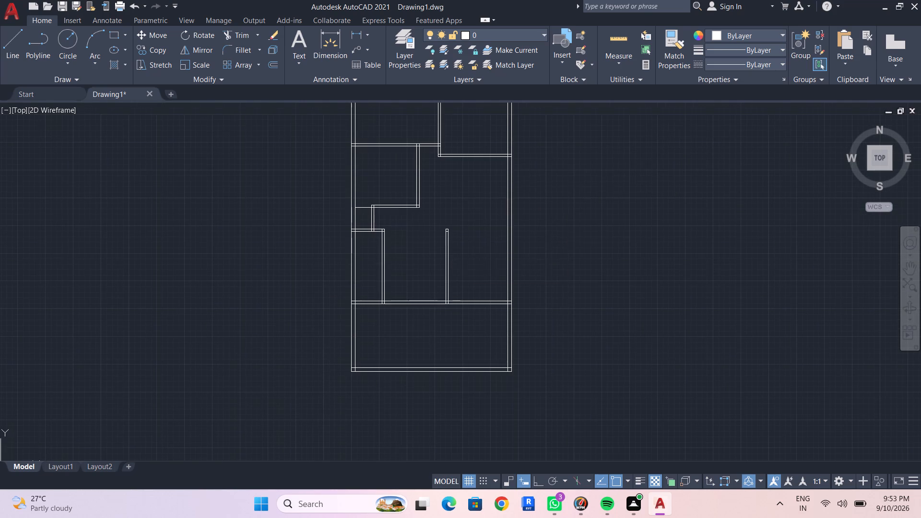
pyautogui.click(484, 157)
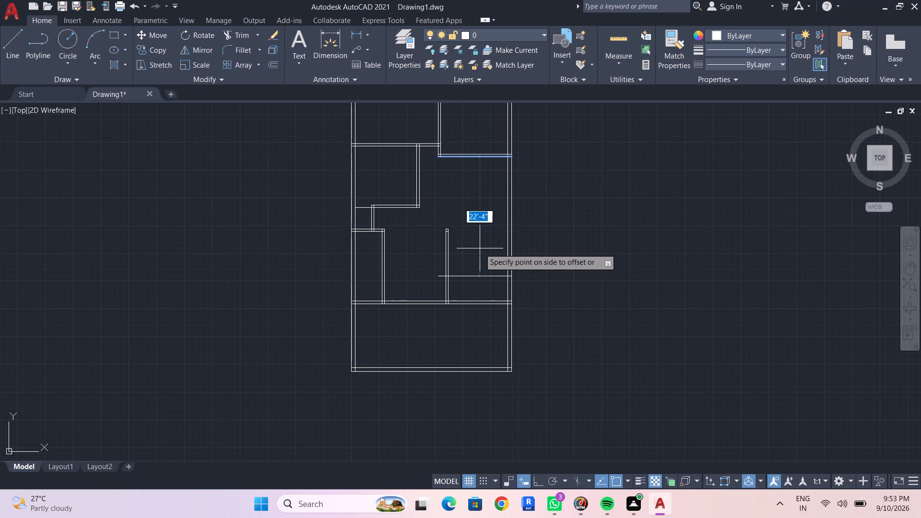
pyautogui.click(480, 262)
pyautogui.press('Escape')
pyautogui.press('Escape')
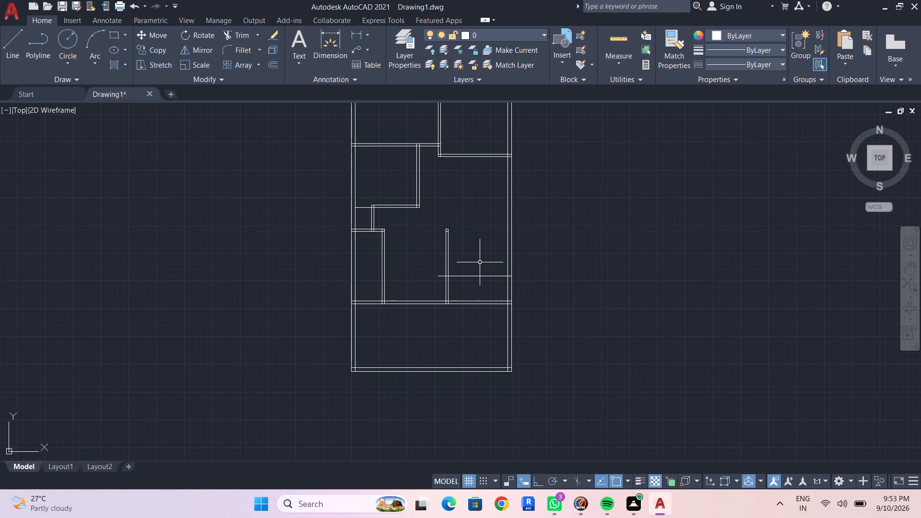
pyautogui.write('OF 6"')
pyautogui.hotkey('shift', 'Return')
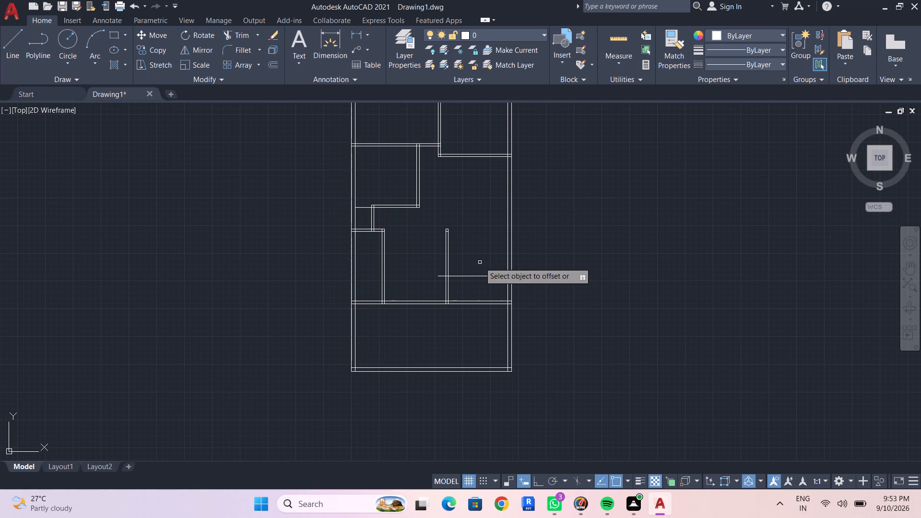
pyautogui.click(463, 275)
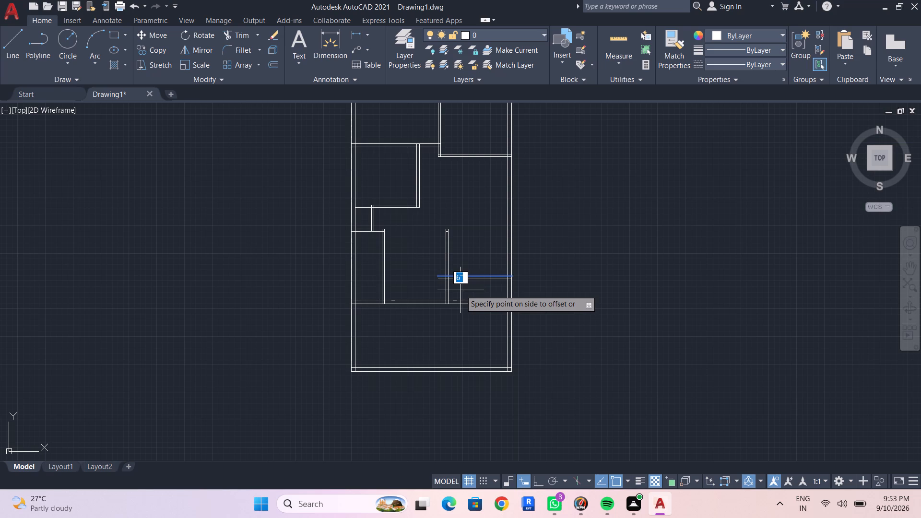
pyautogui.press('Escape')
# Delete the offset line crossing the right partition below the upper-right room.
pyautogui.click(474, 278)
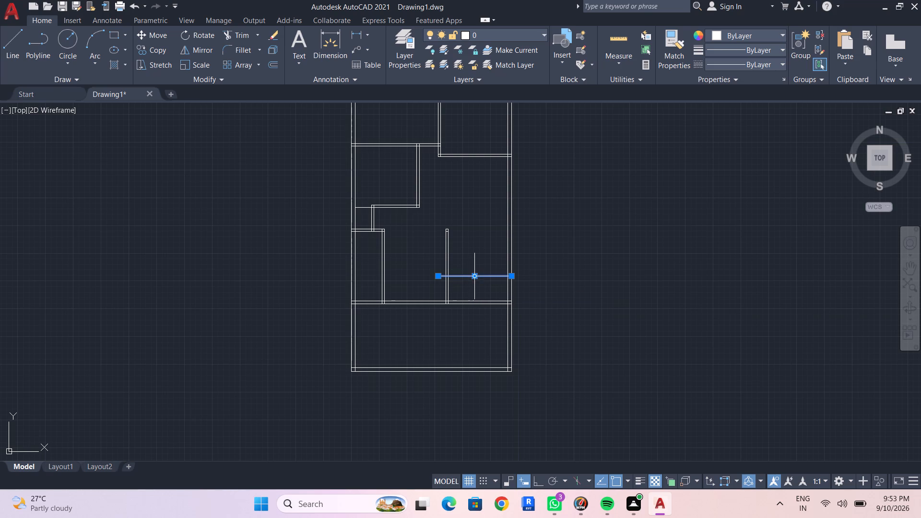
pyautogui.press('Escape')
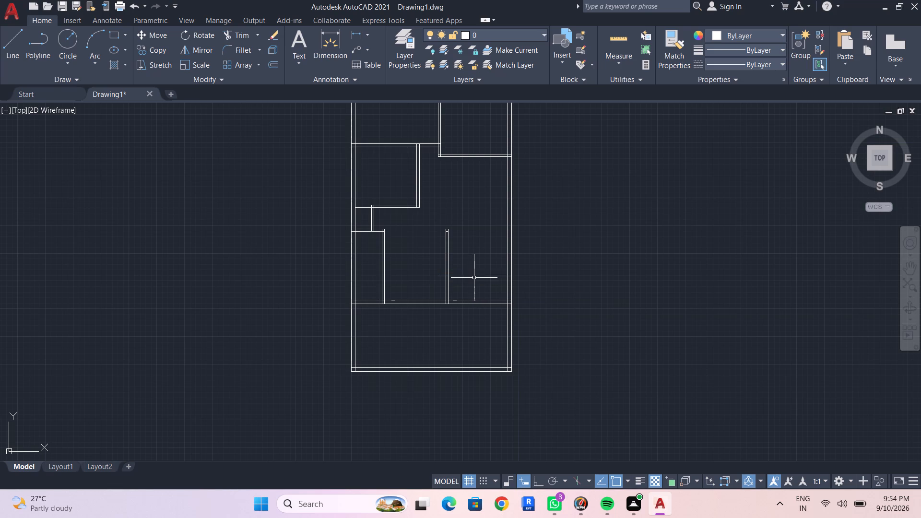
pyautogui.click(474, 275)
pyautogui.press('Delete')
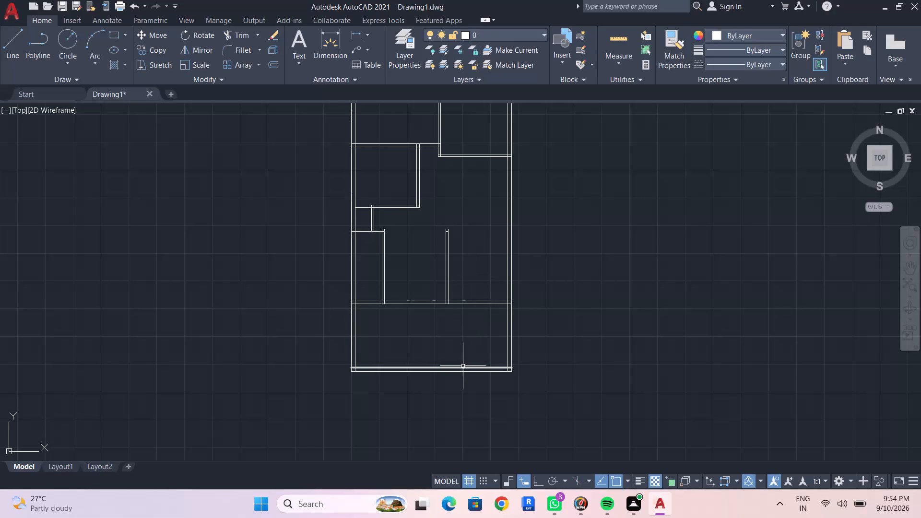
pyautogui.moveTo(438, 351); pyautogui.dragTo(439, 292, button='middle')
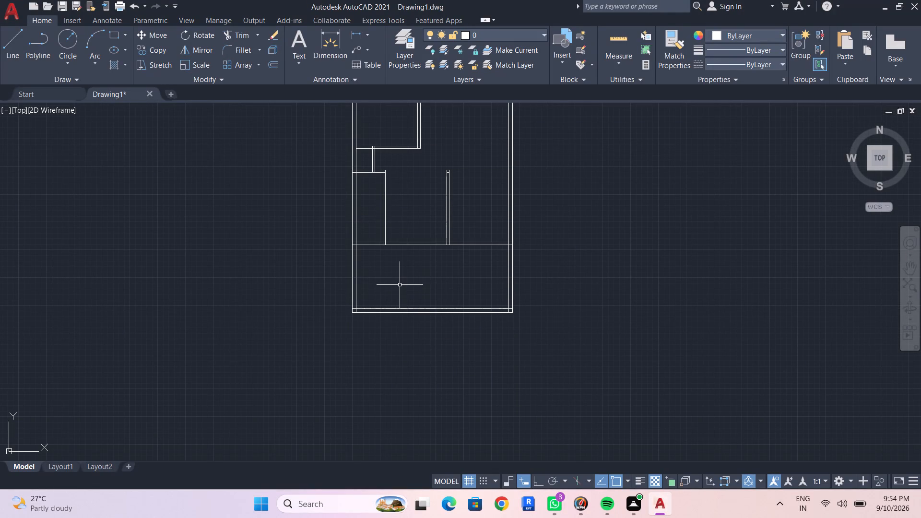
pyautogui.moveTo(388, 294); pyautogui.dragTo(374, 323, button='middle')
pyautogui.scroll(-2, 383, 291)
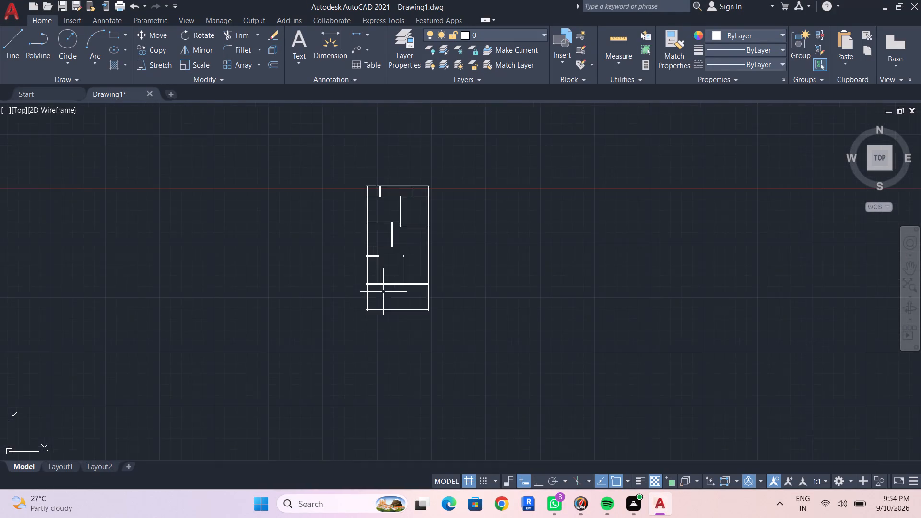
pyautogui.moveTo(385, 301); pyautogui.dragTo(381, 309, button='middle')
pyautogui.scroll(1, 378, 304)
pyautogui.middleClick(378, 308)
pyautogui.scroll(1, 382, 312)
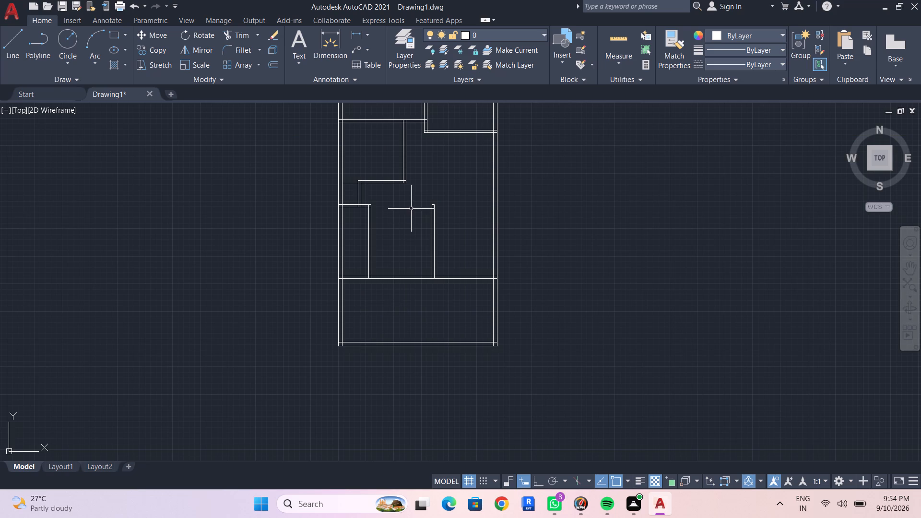
# Measure the rooms from the upper-right room down to the open area between the two lower partitions.
pyautogui.scroll(-1, 417, 158)
pyautogui.moveTo(418, 185); pyautogui.dragTo(424, 306, button='middle')
pyautogui.scroll(2, 418, 239)
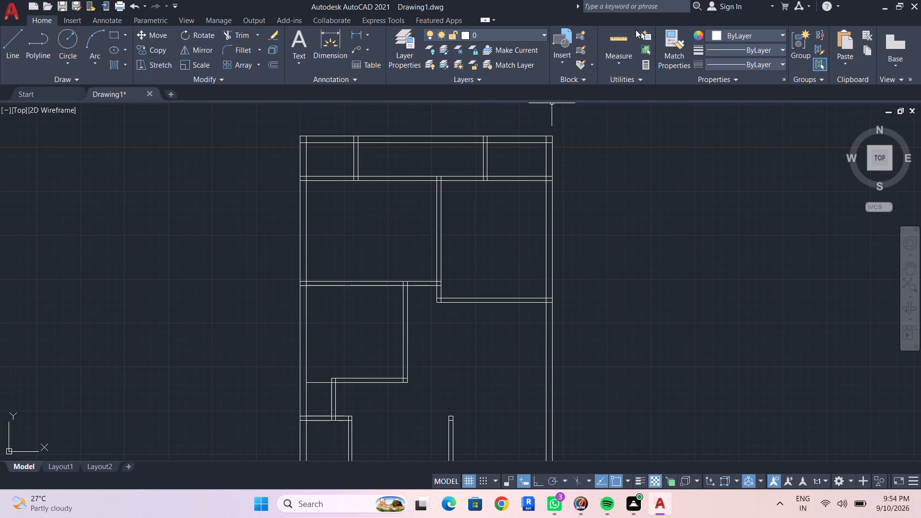
pyautogui.click(627, 43)
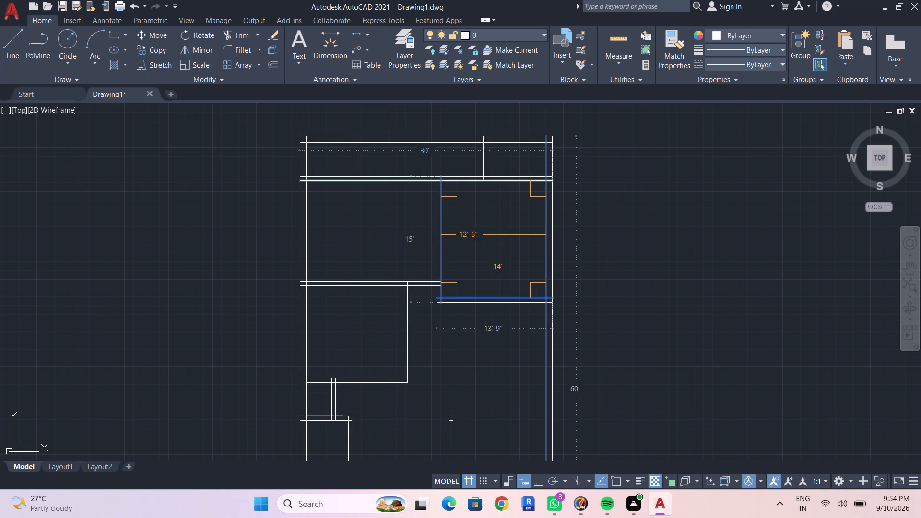
pyautogui.moveTo(381, 323); pyautogui.dragTo(384, 214, button='middle')
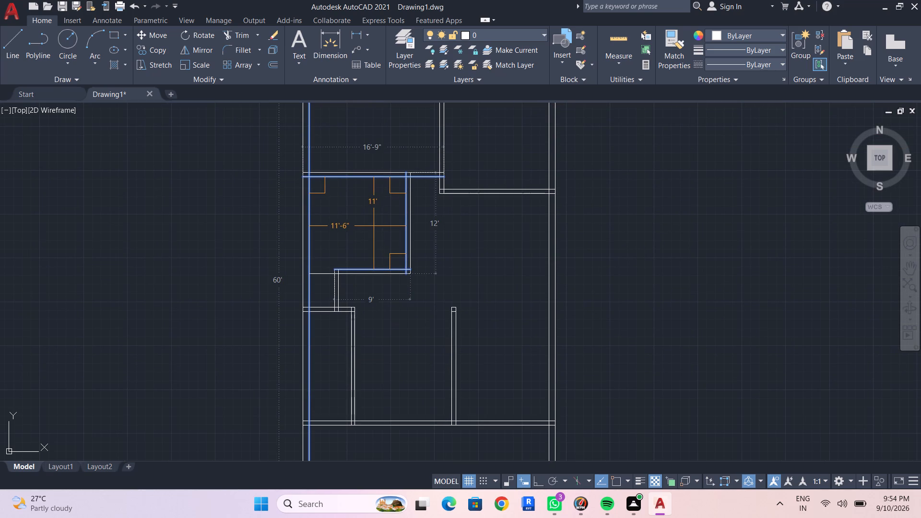
pyautogui.moveTo(330, 287); pyautogui.dragTo(334, 169, button='middle')
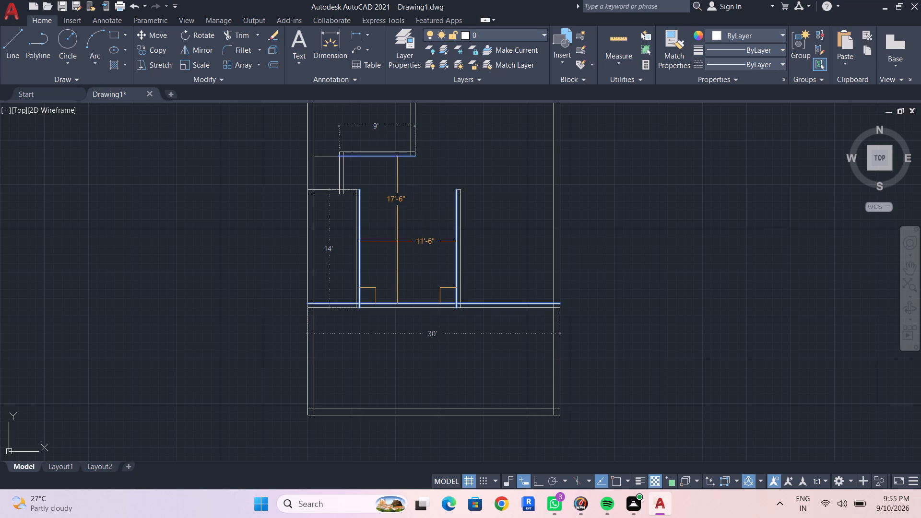
pyautogui.scroll(-2, 397, 246)
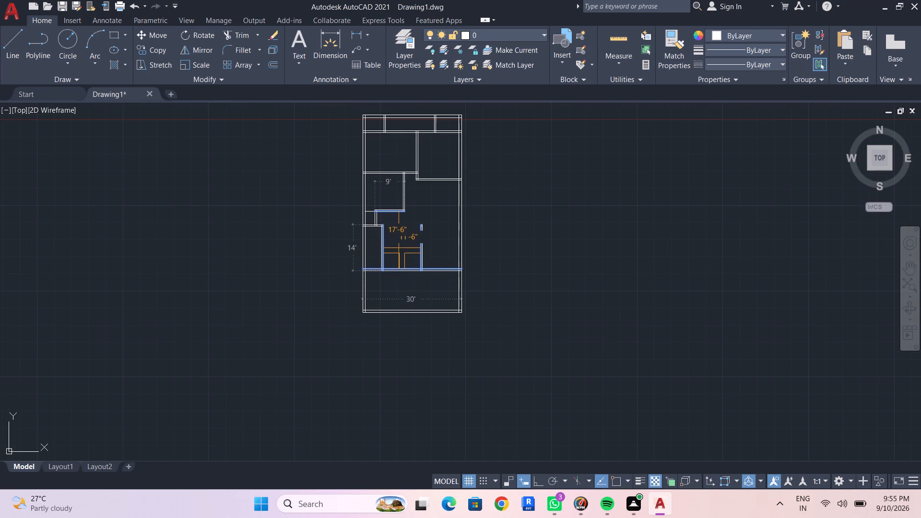
pyautogui.press('Escape')
pyautogui.press('Escape')
pyautogui.scroll(1, 394, 232)
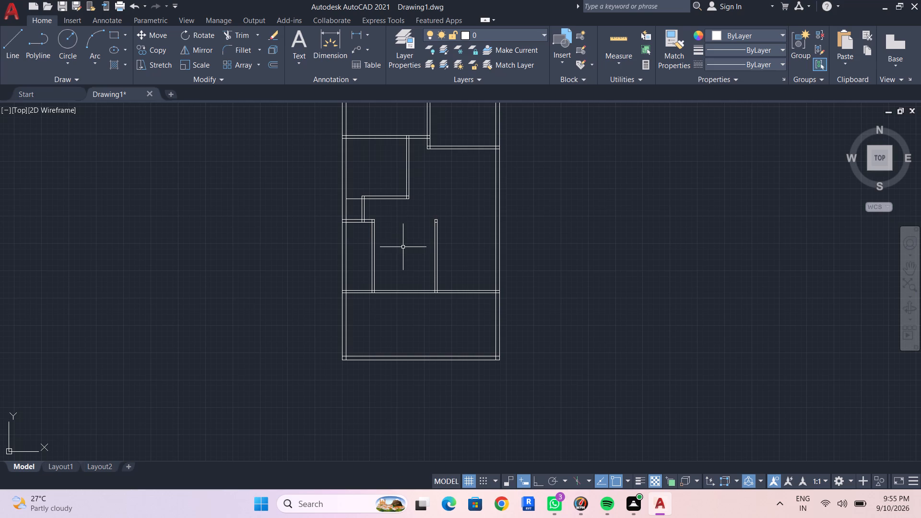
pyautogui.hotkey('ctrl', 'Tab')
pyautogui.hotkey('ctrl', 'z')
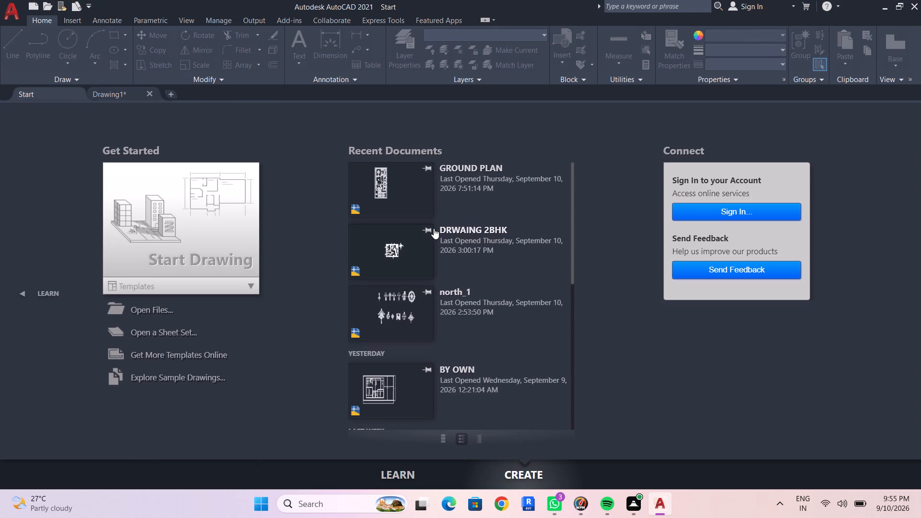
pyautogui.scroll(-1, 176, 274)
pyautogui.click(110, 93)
# Undo edits back until only the vertical partition remains below the upper-left room, with the upper rooms and outer walls kept.
pyautogui.hotkey('ctrl', 'z')
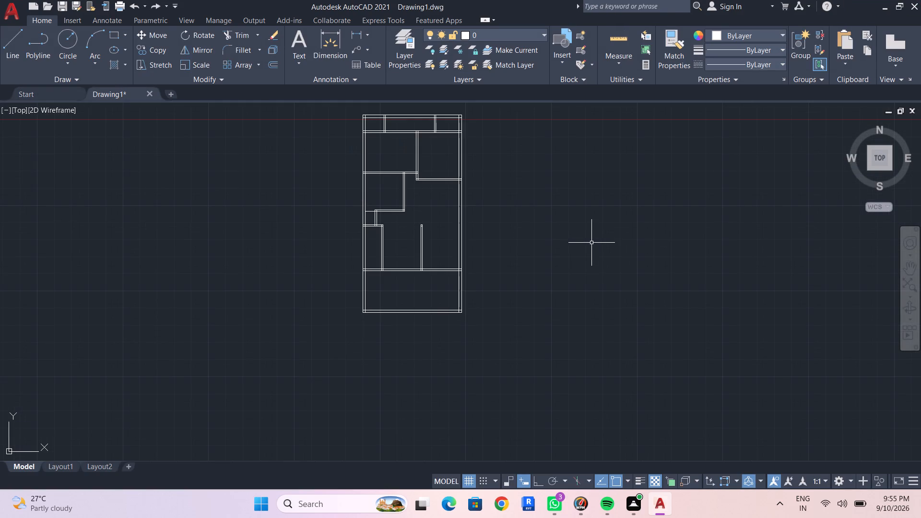
pyautogui.hotkey('ctrl', 'z')
pyautogui.hotkey('ctrl', 'z')
pyautogui.hotkey('ctrl', 'z')
pyautogui.hotkey('ctrl', 'z')
pyautogui.hotkey('ctrl', 'z')
pyautogui.hotkey('ctrl', 'z')
pyautogui.hotkey('ctrl', 'z')
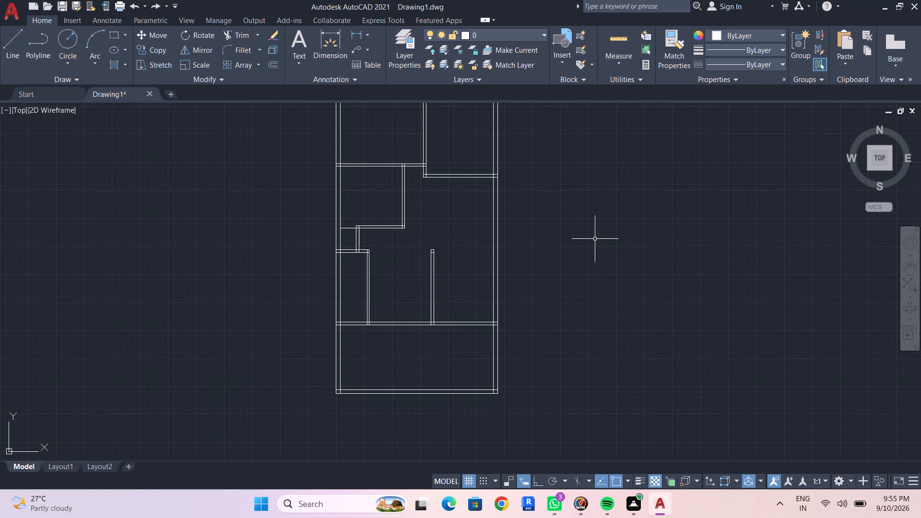
pyautogui.hotkey('ctrl', 'z')
pyautogui.hotkey('ctrl', 'z')
pyautogui.hotkey('ctrl', 'z')
pyautogui.hotkey('ctrl', 'z')
pyautogui.hotkey('ctrl', 'z')
pyautogui.hotkey('ctrl', 'z')
pyautogui.hotkey('ctrl', 'z')
pyautogui.hotkey('ctrl', 'z')
pyautogui.hotkey('ctrl', 'z')
pyautogui.hotkey('ctrl', 'z')
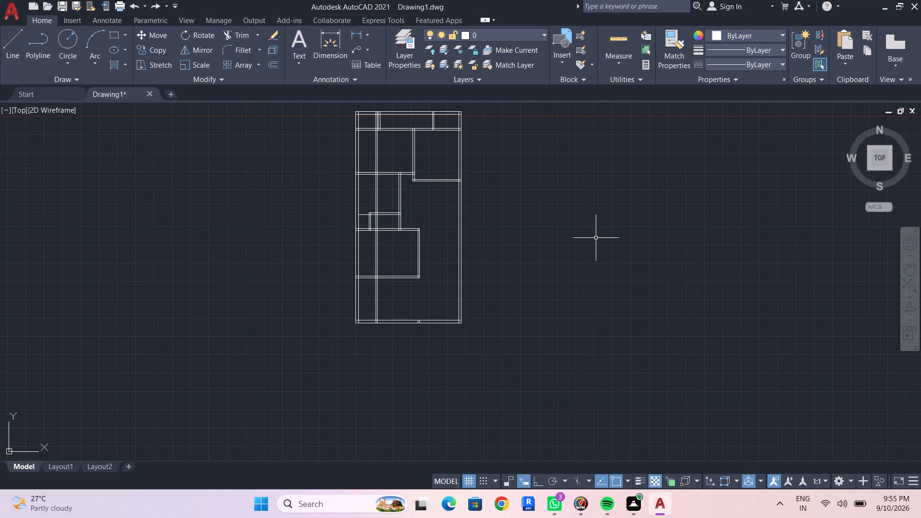
pyautogui.hotkey('ctrl', 'z')
pyautogui.hotkey('ctrl', 'z')
pyautogui.hotkey('ctrl', 'z')
pyautogui.hotkey('ctrl', 'z')
pyautogui.hotkey('ctrl', 'z')
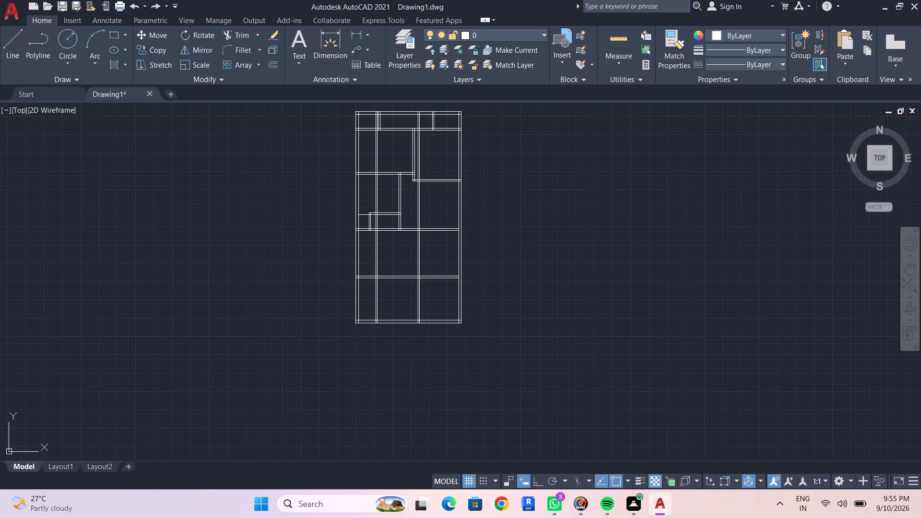
pyautogui.hotkey('ctrl', 'z')
pyautogui.hotkey('ctrl', 'z')
pyautogui.scroll(-3, 597, 257)
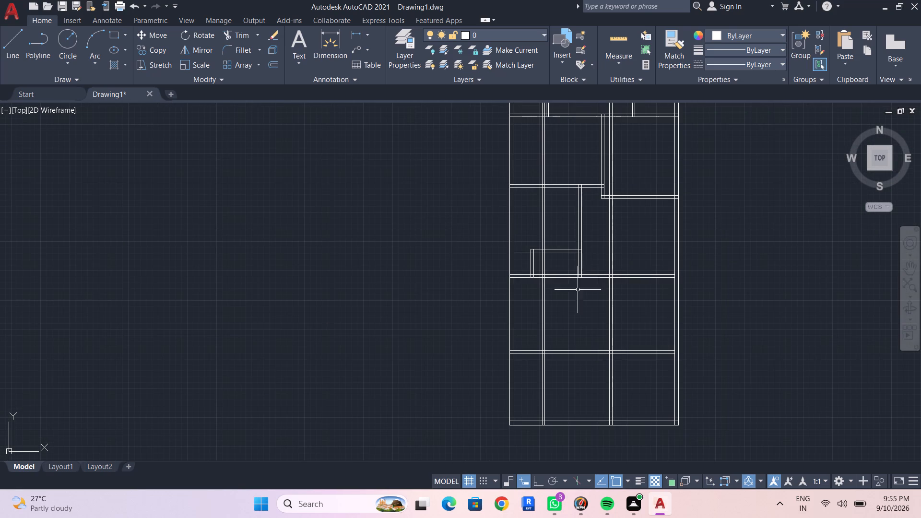
pyautogui.moveTo(584, 316); pyautogui.dragTo(460, 277, button='middle')
pyautogui.scroll(1, 460, 277)
pyautogui.hotkey('ctrl', 'z')
pyautogui.hotkey('ctrl', 'z')
pyautogui.hotkey('ctrl', 'z')
pyautogui.hotkey('ctrl', 'z')
pyautogui.hotkey('ctrl', 'z')
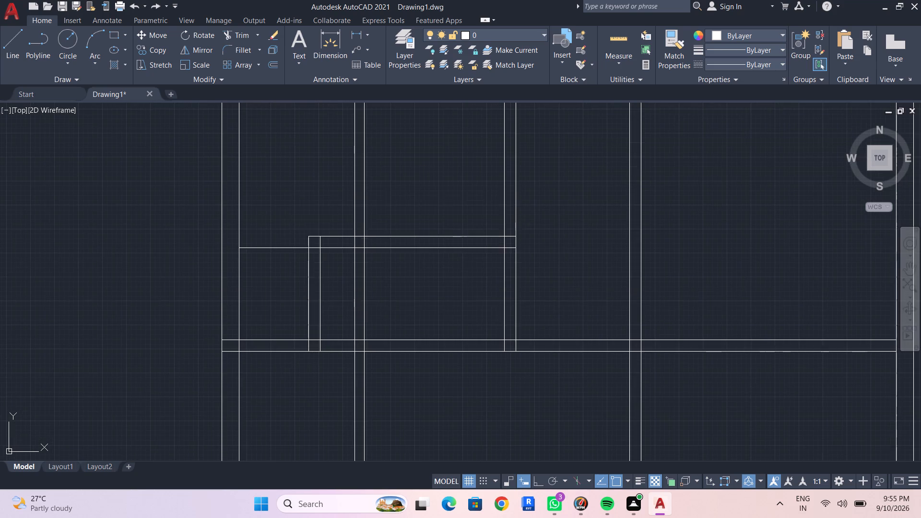
pyautogui.hotkey('ctrl', 'z')
pyautogui.hotkey('ctrl', 'z')
pyautogui.hotkey('ctrl', 'z')
pyautogui.hotkey('ctrl', 'z')
pyautogui.hotkey('ctrl', 'z')
pyautogui.hotkey('ctrl', 'z')
pyautogui.hotkey('ctrl', 'z')
pyautogui.hotkey('ctrl', 'z')
pyautogui.hotkey('ctrl', 'z')
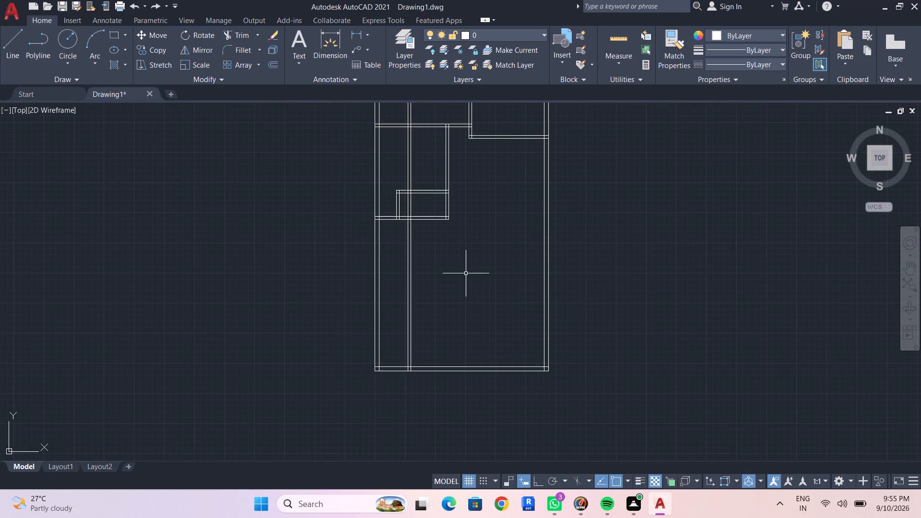
pyautogui.hotkey('ctrl', 'z')
pyautogui.hotkey('ctrl', 'z')
pyautogui.hotkey('ctrl', 'z')
pyautogui.hotkey('ctrl', 'z')
pyautogui.hotkey('ctrl', 'z')
pyautogui.hotkey('ctrl', 'z')
pyautogui.hotkey('ctrl', 'z')
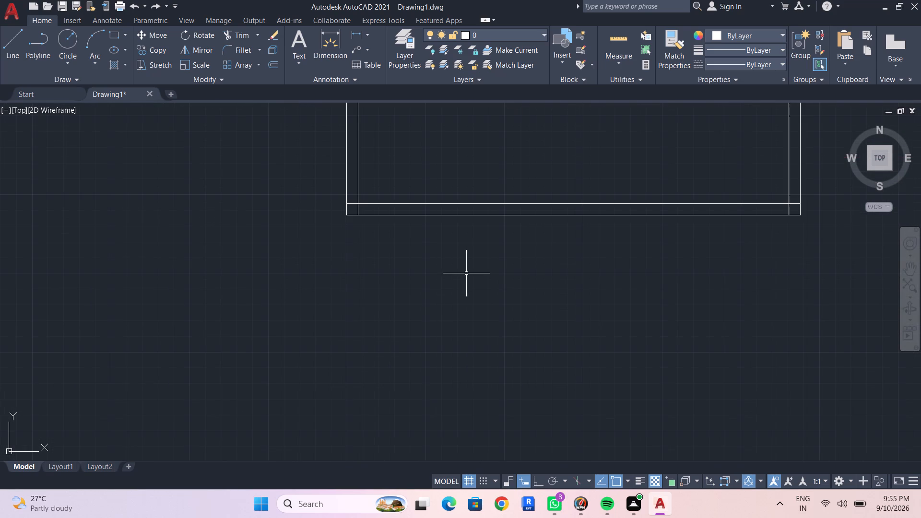
pyautogui.hotkey('ctrl', 'z')
pyautogui.hotkey('ctrl', 'z')
pyautogui.hotkey('ctrl', 'z')
pyautogui.hotkey('ctrl', 'z')
pyautogui.hotkey('ctrl', 'z')
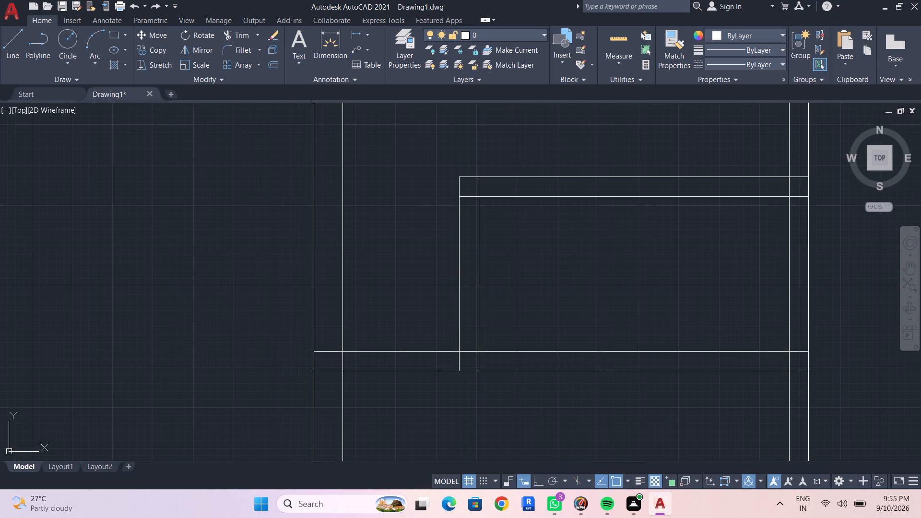
pyautogui.hotkey('ctrl', 'z')
pyautogui.hotkey('ctrl', 'z')
pyautogui.hotkey('ctrl', 'z')
pyautogui.hotkey('ctrl', 'z')
pyautogui.hotkey('ctrl', 'z')
pyautogui.hotkey('ctrl', 'z')
pyautogui.hotkey('ctrl', 'z')
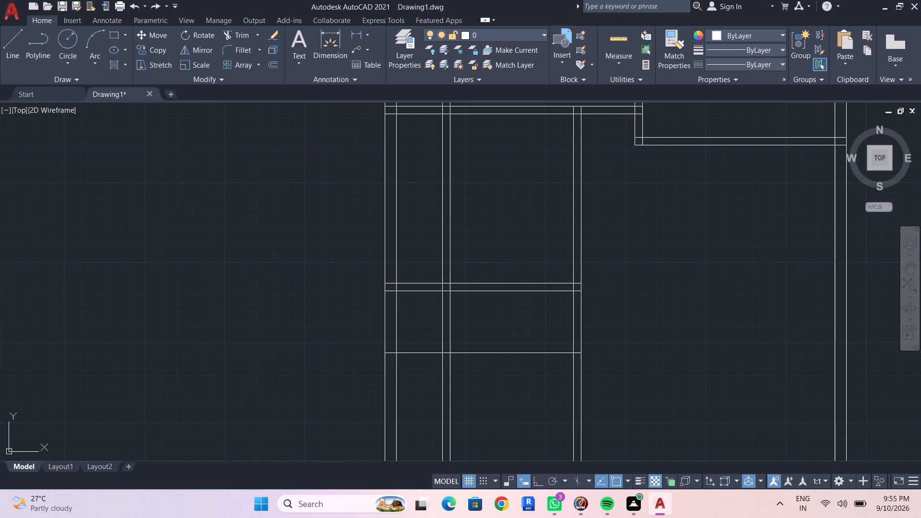
pyautogui.hotkey('ctrl', 'z')
pyautogui.hotkey('ctrl', 'z')
pyautogui.hotkey('ctrl', 'z')
pyautogui.hotkey('ctrl', 'z')
pyautogui.hotkey('ctrl', 'z')
pyautogui.hotkey('ctrl', 'z')
pyautogui.hotkey('ctrl', 'z')
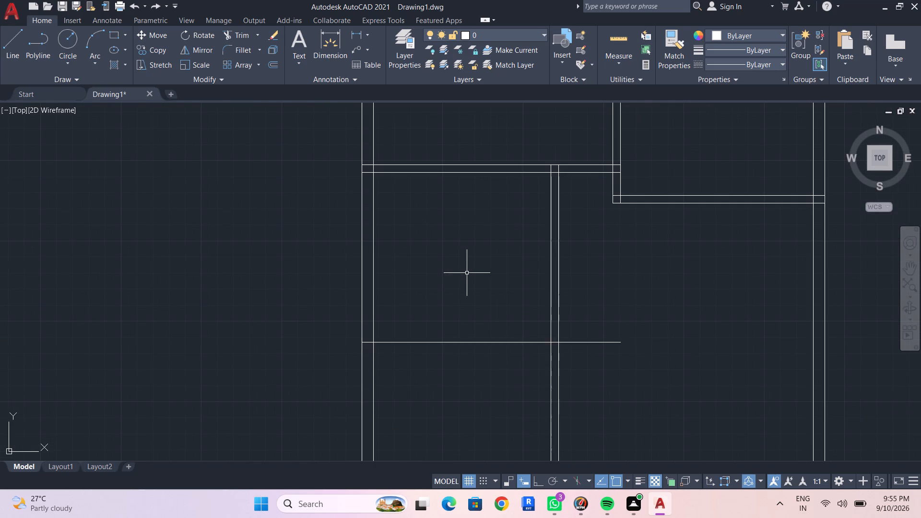
pyautogui.hotkey('ctrl', 'z')
# Measure the inside width and depth of the upper-left room.
pyautogui.scroll(-2, 475, 306)
pyautogui.moveTo(439, 314); pyautogui.dragTo(390, 306, button='middle')
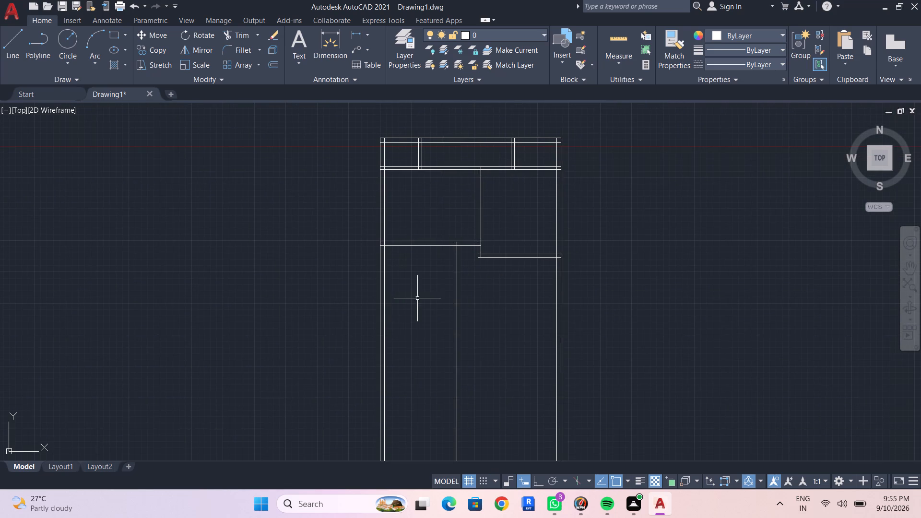
pyautogui.moveTo(425, 290); pyautogui.dragTo(416, 267, button='middle')
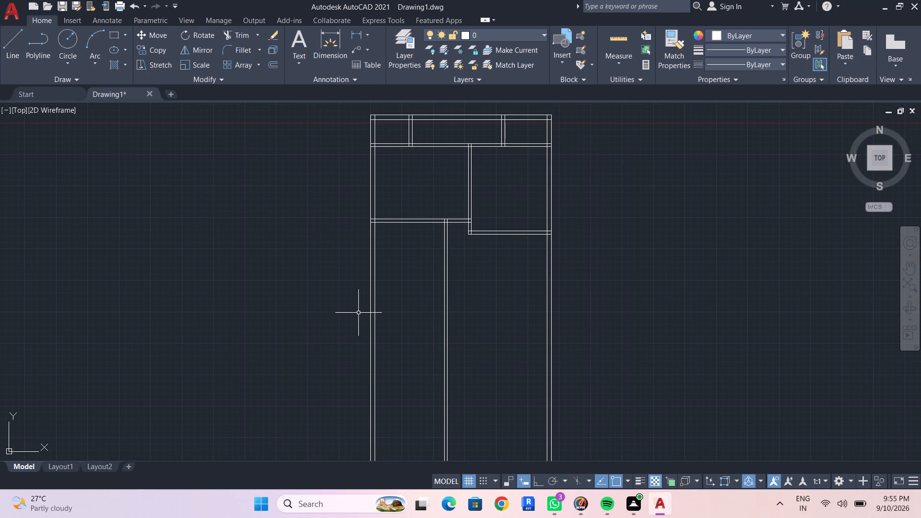
pyautogui.click(615, 40)
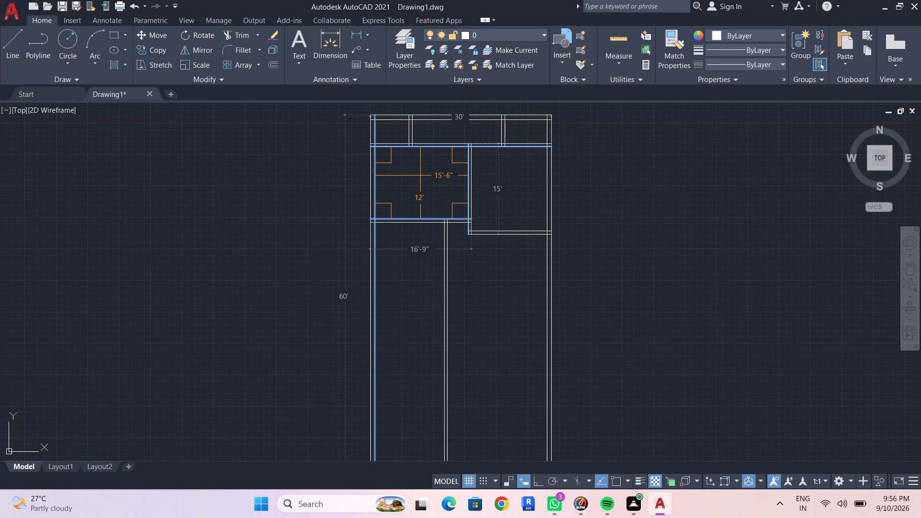
pyautogui.press('Escape')
pyautogui.scroll(1, 435, 189)
pyautogui.moveTo(434, 195); pyautogui.dragTo(436, 232, button='middle')
pyautogui.press('Escape')
pyautogui.press('Escape')
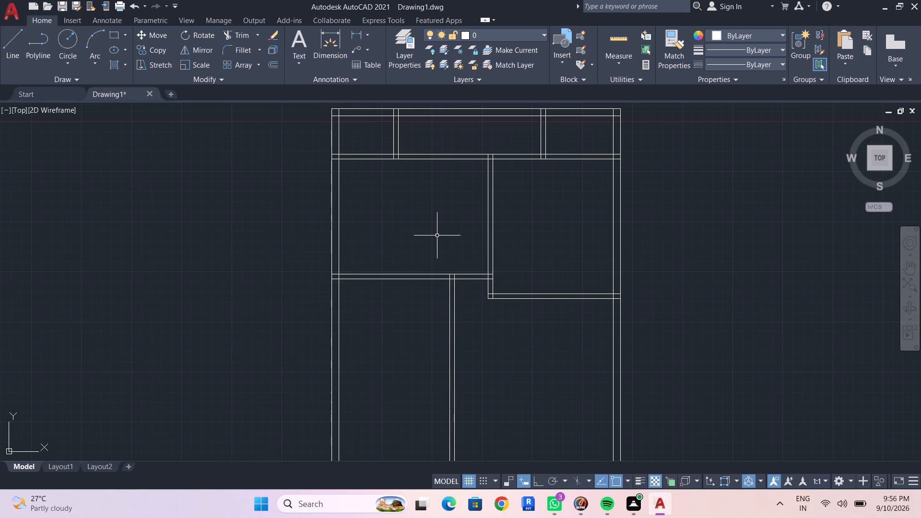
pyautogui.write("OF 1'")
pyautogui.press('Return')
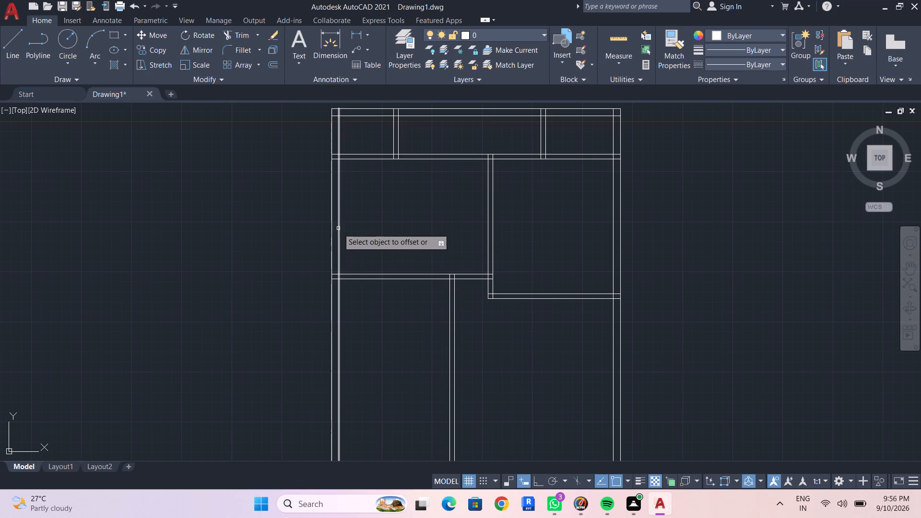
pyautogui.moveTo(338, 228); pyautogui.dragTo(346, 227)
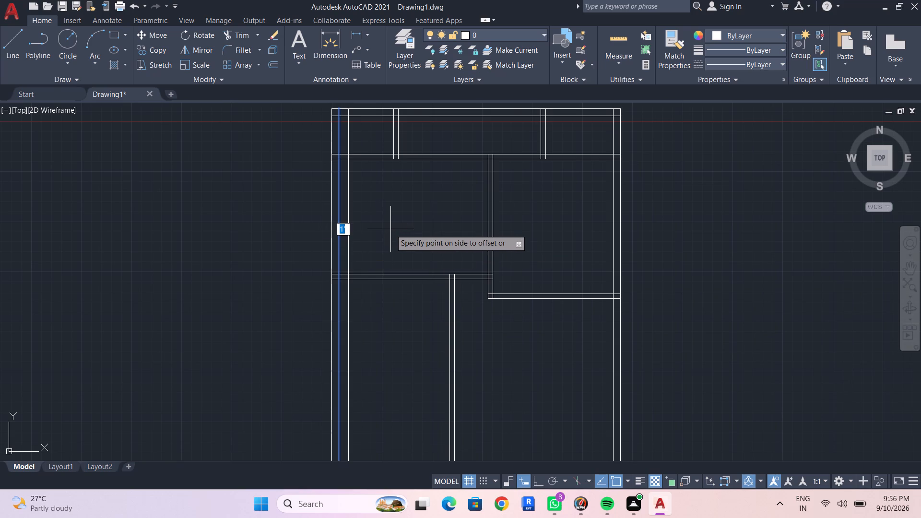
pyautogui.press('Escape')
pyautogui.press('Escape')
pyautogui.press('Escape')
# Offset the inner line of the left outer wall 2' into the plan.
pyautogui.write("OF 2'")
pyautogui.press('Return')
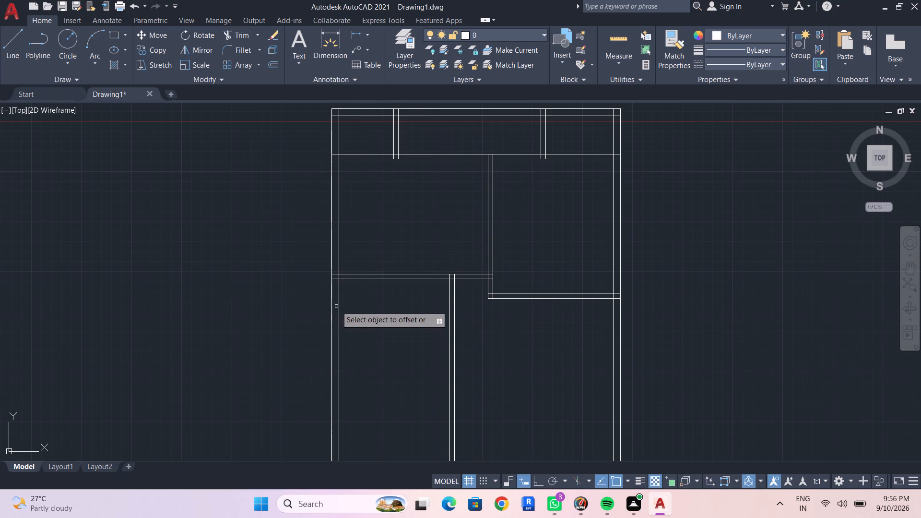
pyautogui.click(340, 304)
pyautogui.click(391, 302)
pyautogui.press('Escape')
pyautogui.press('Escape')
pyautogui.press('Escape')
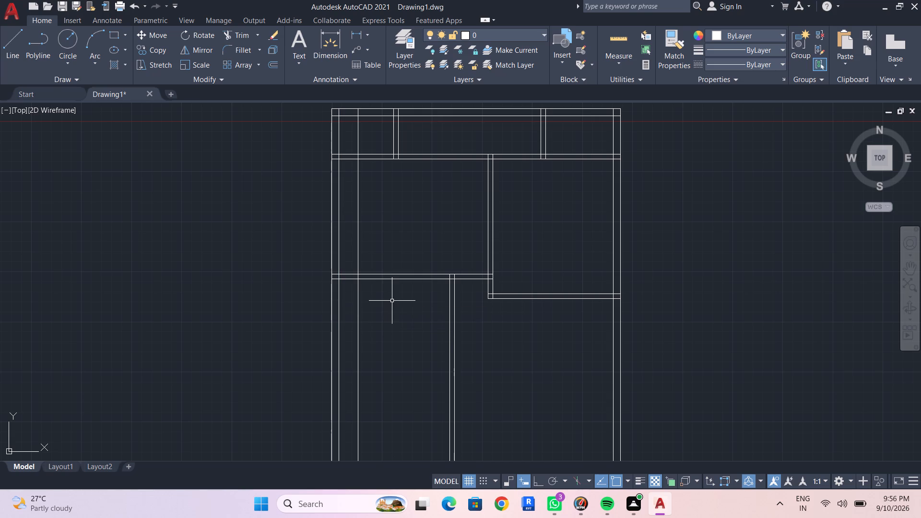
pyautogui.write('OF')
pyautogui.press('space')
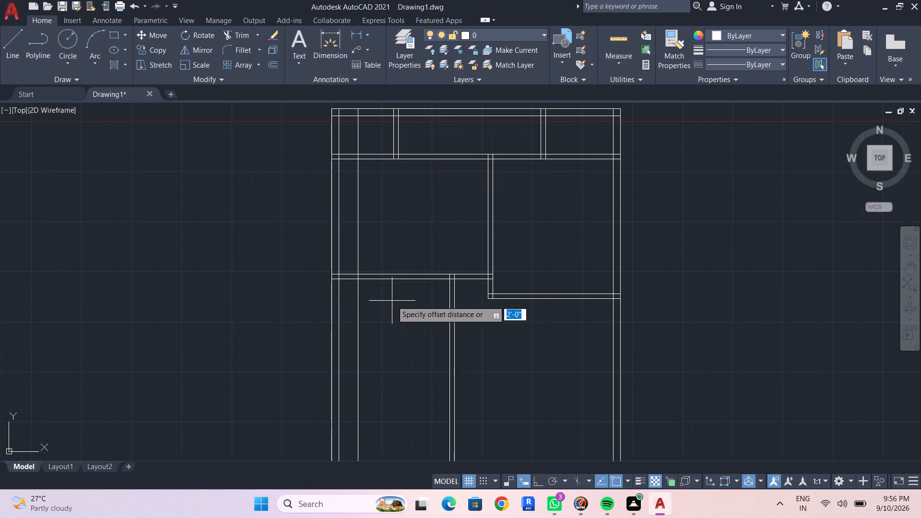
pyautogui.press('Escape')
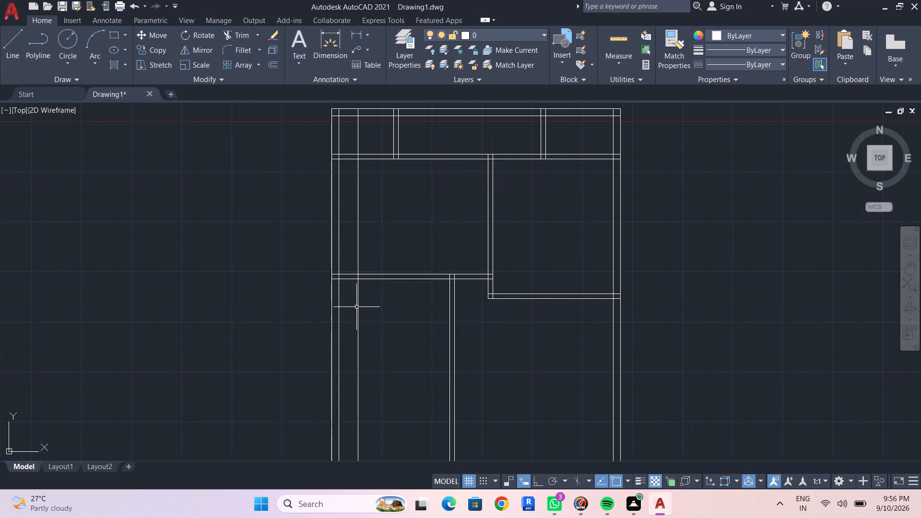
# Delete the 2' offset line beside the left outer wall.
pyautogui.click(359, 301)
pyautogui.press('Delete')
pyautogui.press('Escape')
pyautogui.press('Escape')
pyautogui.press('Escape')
# Offset the inner line of the left outer wall 1' into the plan.
pyautogui.write("OF 1'")
pyautogui.press('Return')
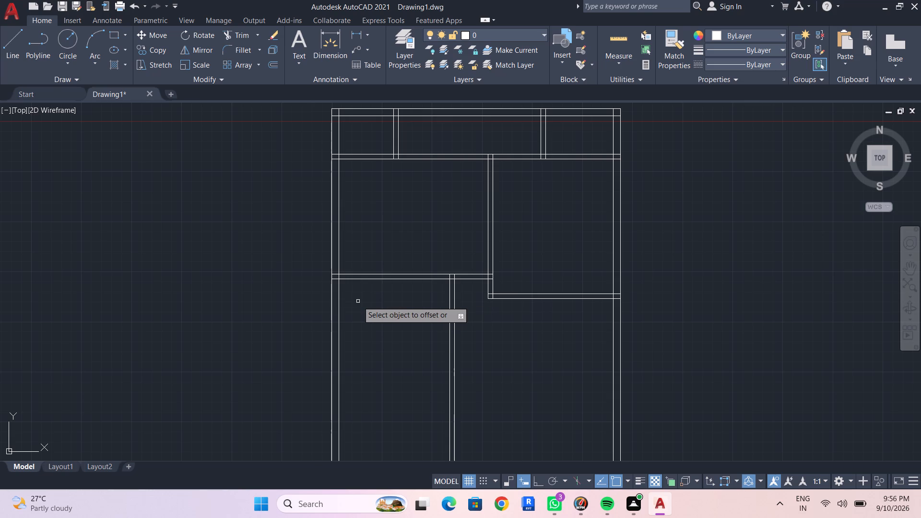
pyautogui.scroll(1, 358, 301)
pyautogui.click(325, 230)
pyautogui.click(422, 234)
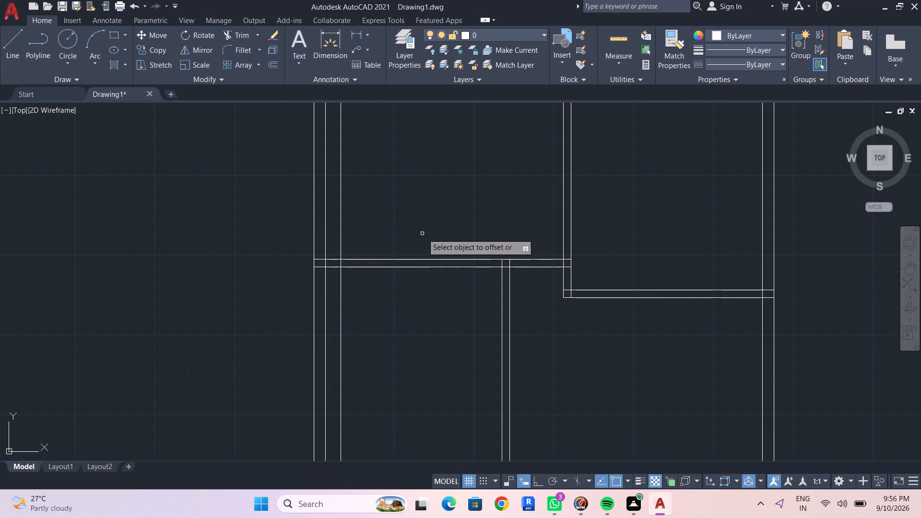
pyautogui.moveTo(399, 250); pyautogui.dragTo(402, 258, button='middle')
pyautogui.scroll(1, 399, 250)
pyautogui.scroll(-3, 394, 245)
pyautogui.moveTo(396, 251); pyautogui.dragTo(398, 259, button='middle')
pyautogui.scroll(1, 392, 226)
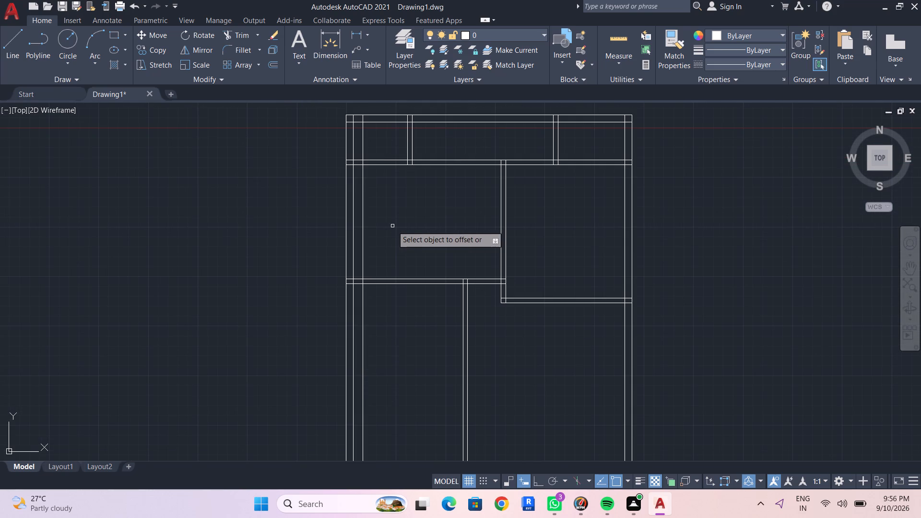
pyautogui.press('Escape')
pyautogui.press('Escape')
pyautogui.press('Escape')
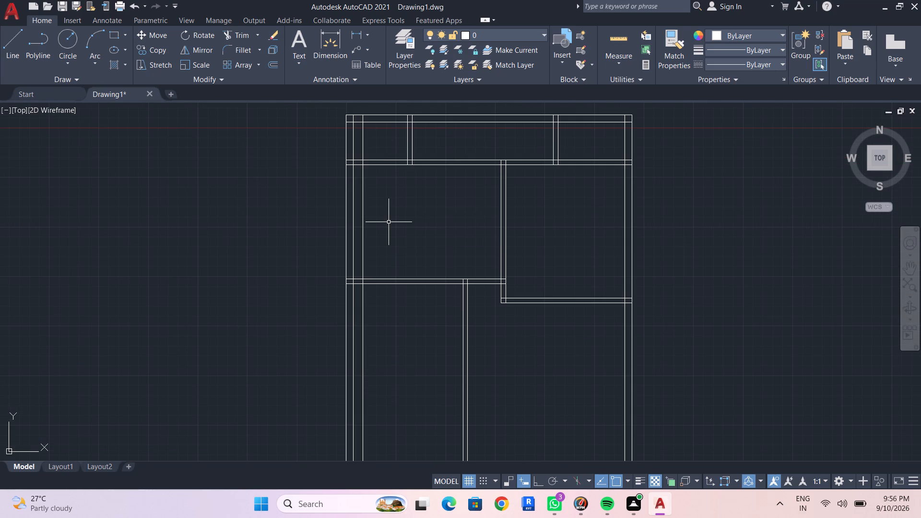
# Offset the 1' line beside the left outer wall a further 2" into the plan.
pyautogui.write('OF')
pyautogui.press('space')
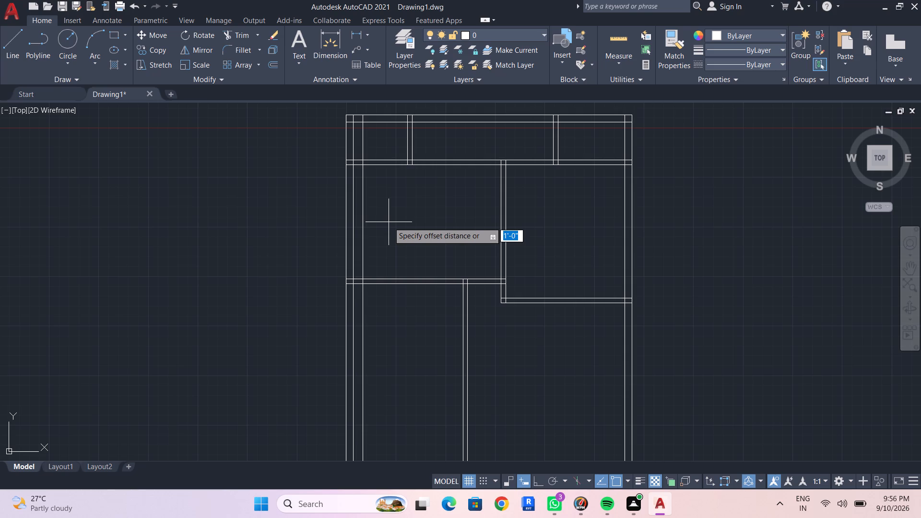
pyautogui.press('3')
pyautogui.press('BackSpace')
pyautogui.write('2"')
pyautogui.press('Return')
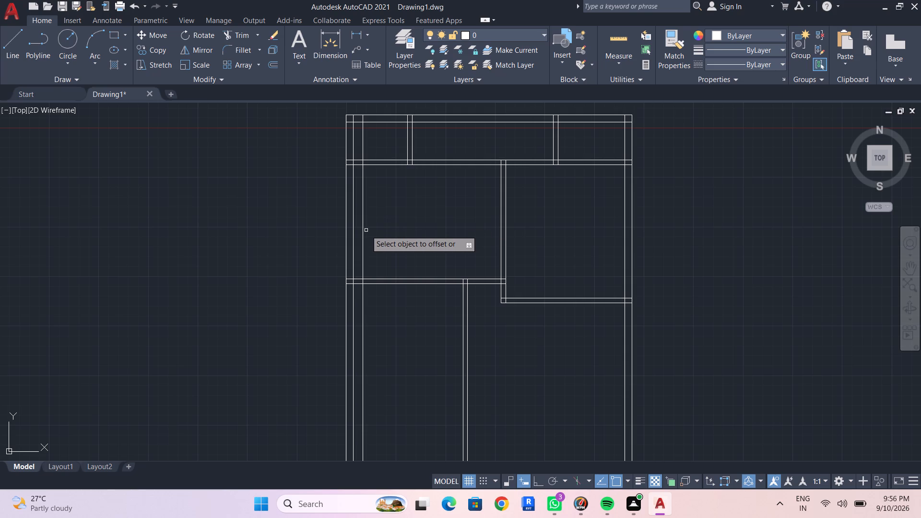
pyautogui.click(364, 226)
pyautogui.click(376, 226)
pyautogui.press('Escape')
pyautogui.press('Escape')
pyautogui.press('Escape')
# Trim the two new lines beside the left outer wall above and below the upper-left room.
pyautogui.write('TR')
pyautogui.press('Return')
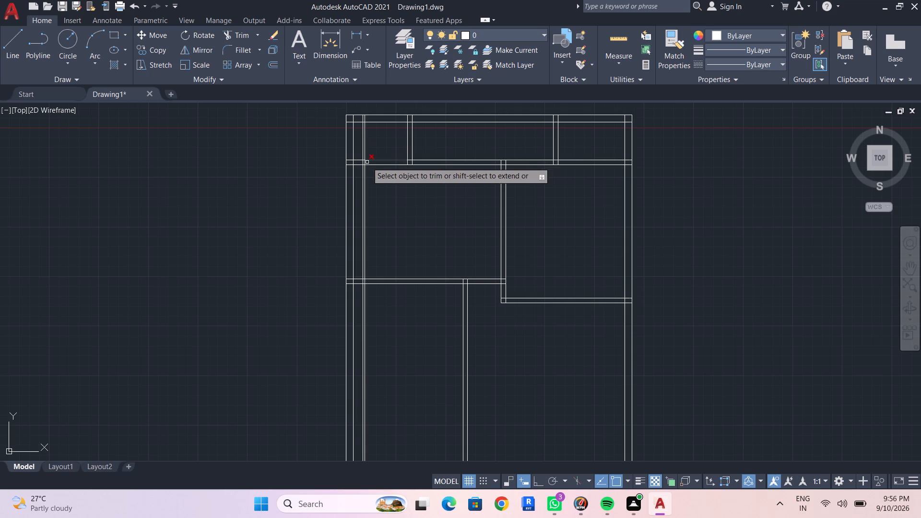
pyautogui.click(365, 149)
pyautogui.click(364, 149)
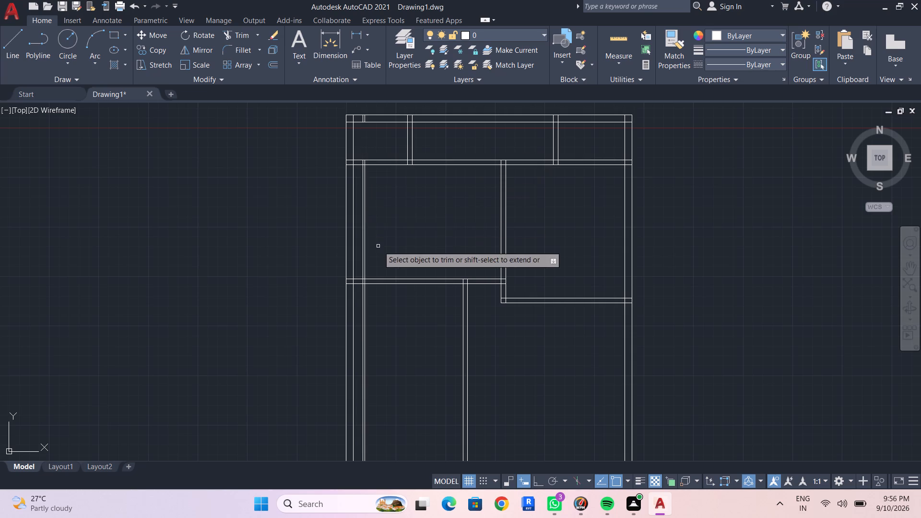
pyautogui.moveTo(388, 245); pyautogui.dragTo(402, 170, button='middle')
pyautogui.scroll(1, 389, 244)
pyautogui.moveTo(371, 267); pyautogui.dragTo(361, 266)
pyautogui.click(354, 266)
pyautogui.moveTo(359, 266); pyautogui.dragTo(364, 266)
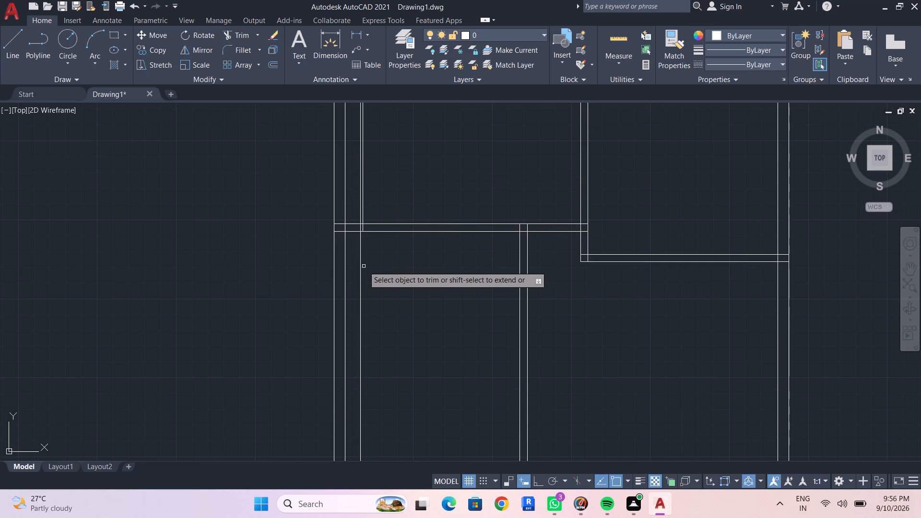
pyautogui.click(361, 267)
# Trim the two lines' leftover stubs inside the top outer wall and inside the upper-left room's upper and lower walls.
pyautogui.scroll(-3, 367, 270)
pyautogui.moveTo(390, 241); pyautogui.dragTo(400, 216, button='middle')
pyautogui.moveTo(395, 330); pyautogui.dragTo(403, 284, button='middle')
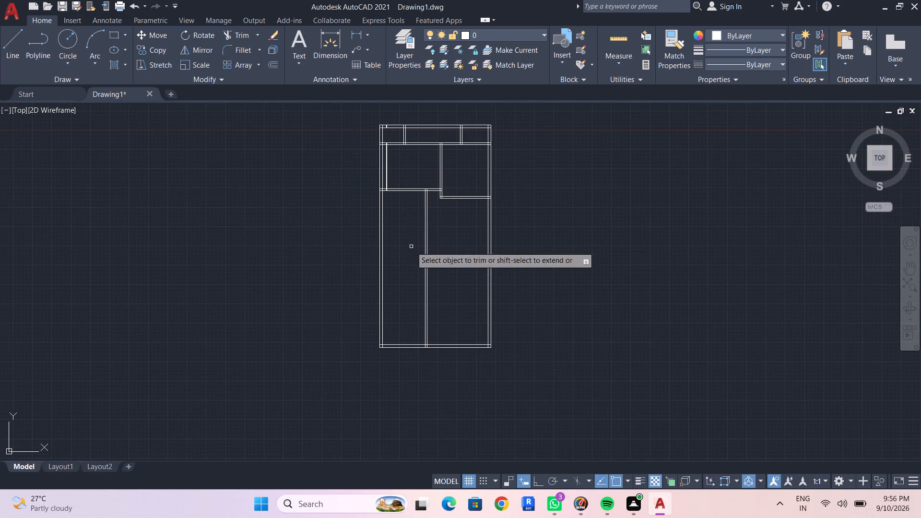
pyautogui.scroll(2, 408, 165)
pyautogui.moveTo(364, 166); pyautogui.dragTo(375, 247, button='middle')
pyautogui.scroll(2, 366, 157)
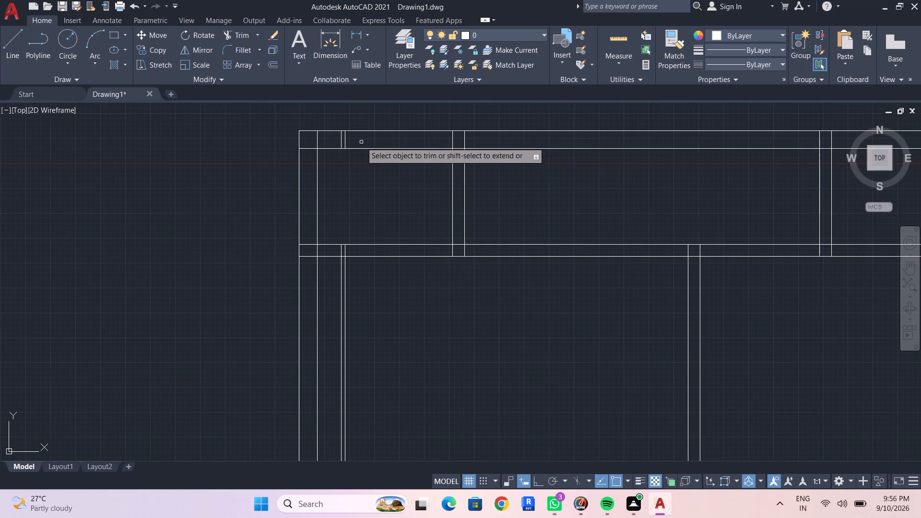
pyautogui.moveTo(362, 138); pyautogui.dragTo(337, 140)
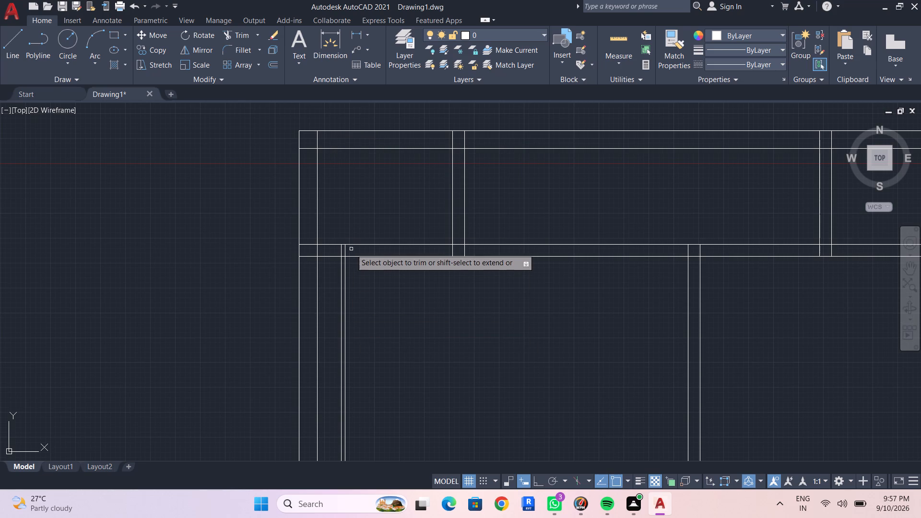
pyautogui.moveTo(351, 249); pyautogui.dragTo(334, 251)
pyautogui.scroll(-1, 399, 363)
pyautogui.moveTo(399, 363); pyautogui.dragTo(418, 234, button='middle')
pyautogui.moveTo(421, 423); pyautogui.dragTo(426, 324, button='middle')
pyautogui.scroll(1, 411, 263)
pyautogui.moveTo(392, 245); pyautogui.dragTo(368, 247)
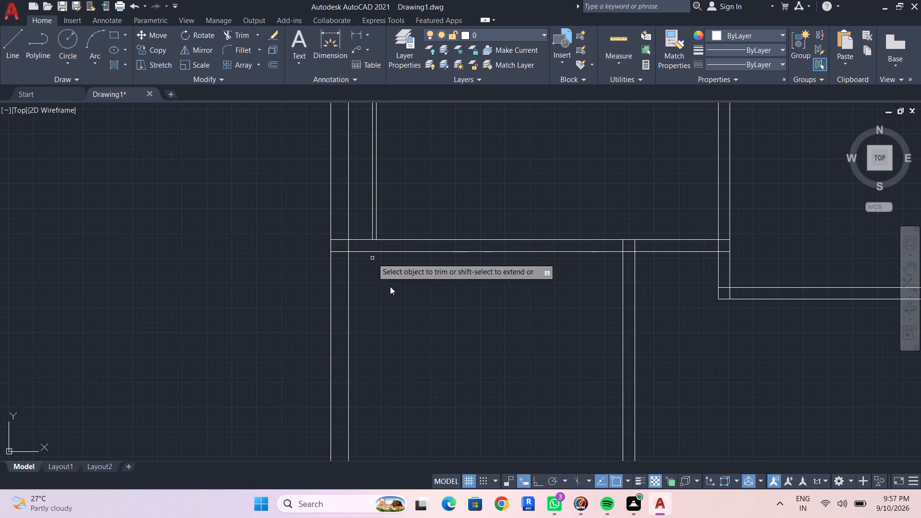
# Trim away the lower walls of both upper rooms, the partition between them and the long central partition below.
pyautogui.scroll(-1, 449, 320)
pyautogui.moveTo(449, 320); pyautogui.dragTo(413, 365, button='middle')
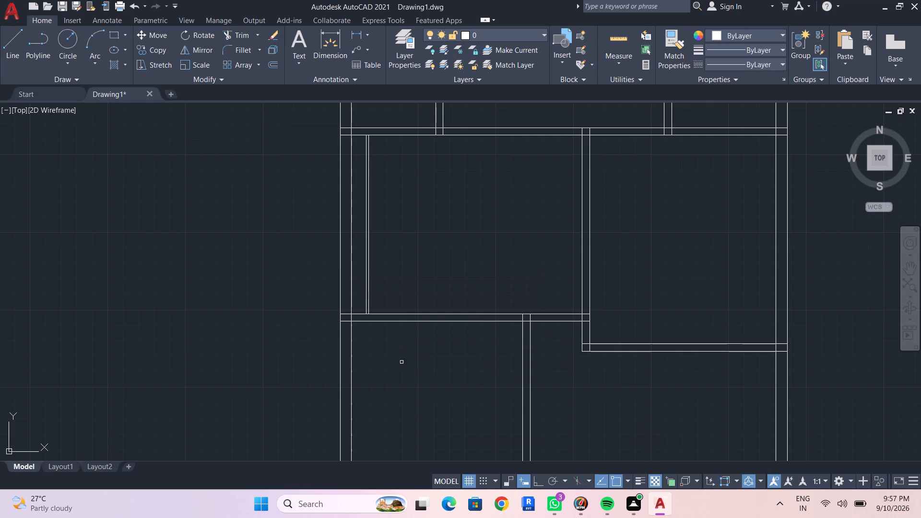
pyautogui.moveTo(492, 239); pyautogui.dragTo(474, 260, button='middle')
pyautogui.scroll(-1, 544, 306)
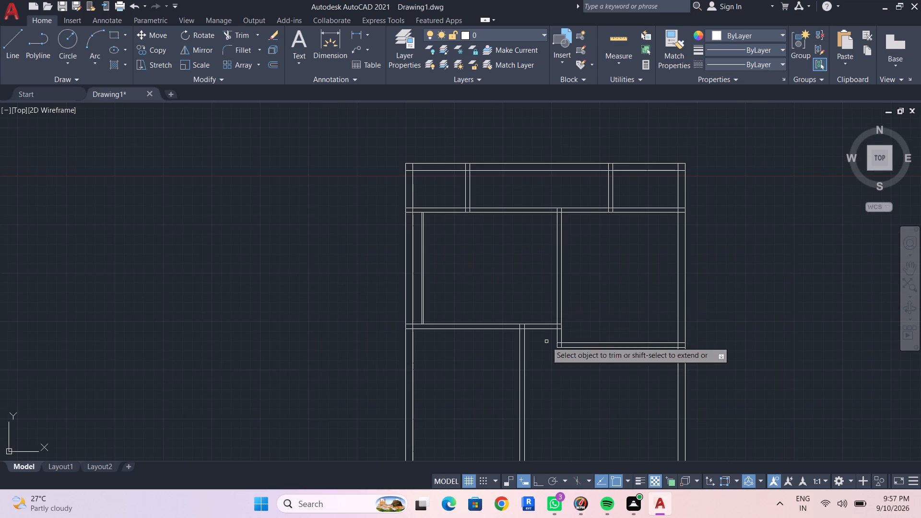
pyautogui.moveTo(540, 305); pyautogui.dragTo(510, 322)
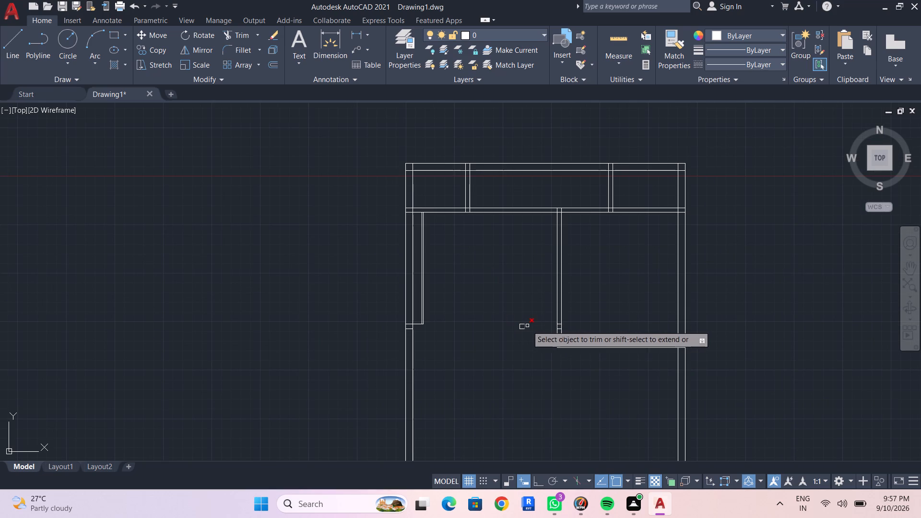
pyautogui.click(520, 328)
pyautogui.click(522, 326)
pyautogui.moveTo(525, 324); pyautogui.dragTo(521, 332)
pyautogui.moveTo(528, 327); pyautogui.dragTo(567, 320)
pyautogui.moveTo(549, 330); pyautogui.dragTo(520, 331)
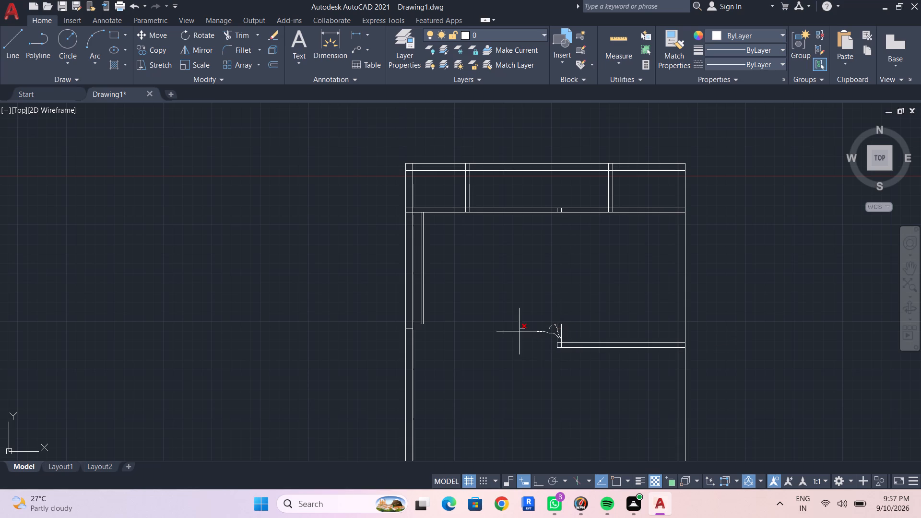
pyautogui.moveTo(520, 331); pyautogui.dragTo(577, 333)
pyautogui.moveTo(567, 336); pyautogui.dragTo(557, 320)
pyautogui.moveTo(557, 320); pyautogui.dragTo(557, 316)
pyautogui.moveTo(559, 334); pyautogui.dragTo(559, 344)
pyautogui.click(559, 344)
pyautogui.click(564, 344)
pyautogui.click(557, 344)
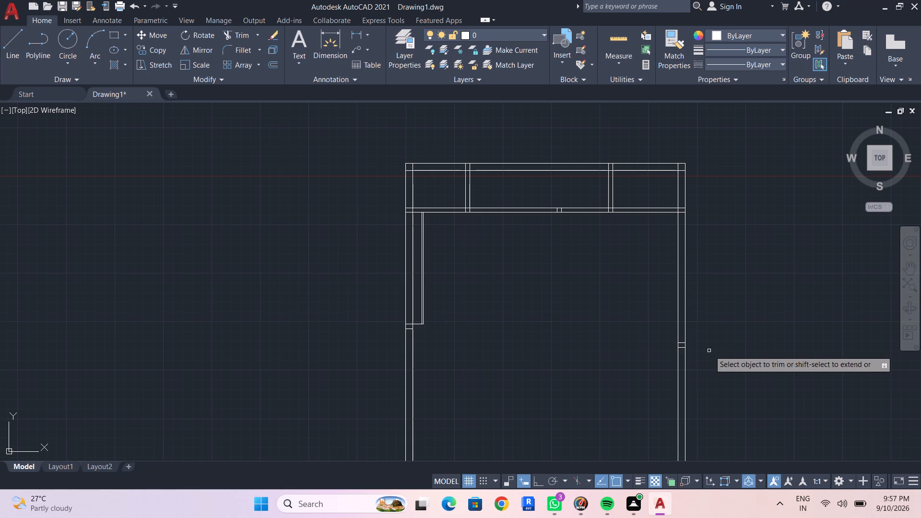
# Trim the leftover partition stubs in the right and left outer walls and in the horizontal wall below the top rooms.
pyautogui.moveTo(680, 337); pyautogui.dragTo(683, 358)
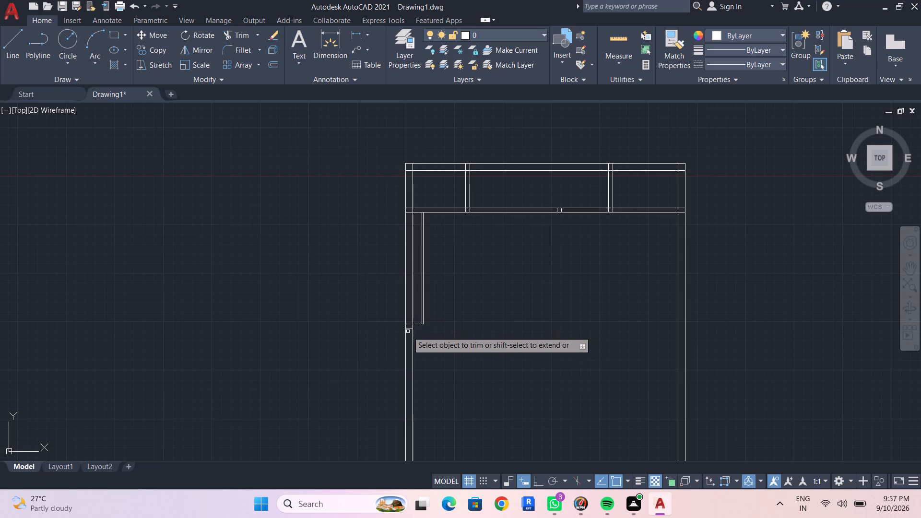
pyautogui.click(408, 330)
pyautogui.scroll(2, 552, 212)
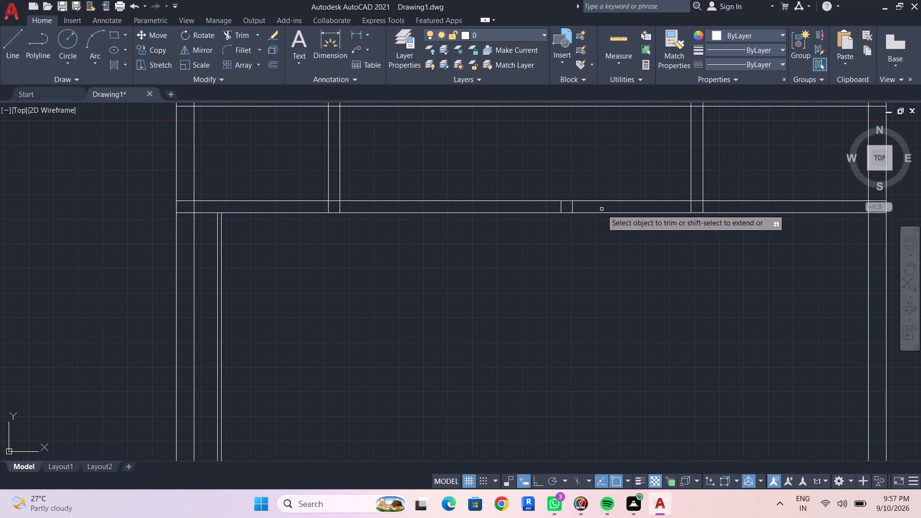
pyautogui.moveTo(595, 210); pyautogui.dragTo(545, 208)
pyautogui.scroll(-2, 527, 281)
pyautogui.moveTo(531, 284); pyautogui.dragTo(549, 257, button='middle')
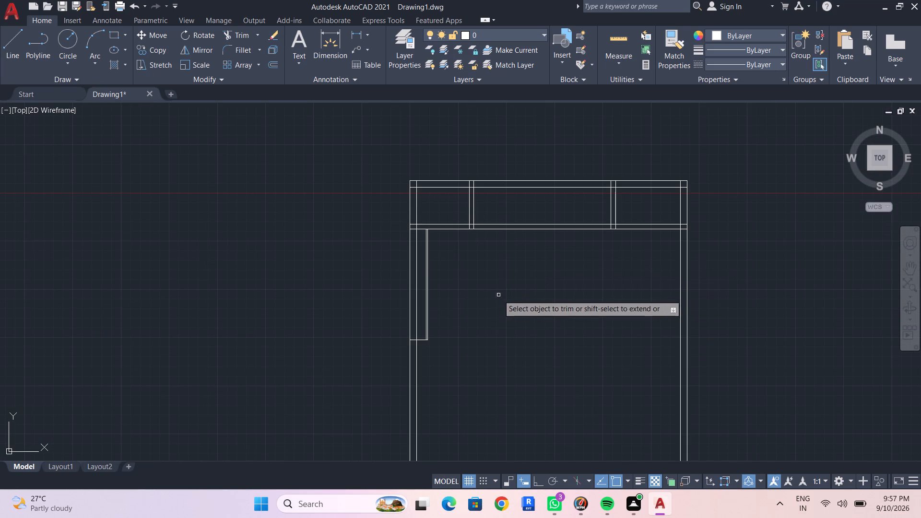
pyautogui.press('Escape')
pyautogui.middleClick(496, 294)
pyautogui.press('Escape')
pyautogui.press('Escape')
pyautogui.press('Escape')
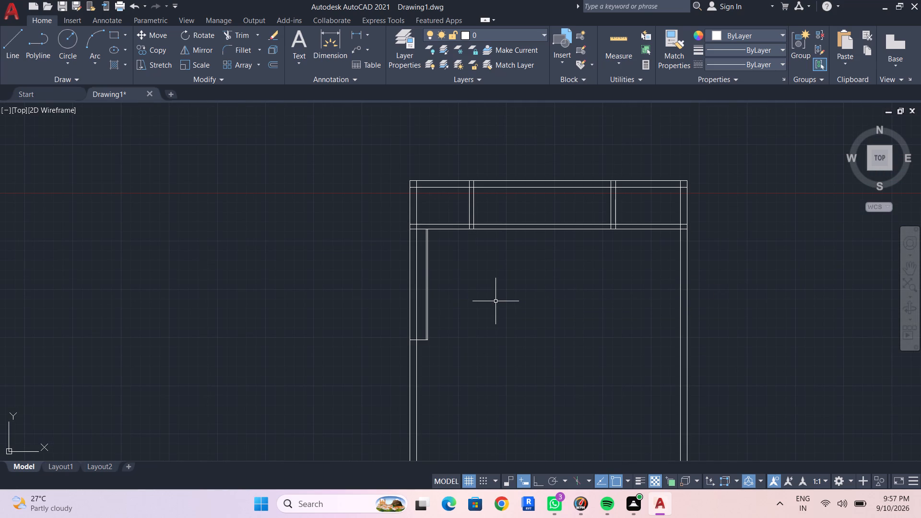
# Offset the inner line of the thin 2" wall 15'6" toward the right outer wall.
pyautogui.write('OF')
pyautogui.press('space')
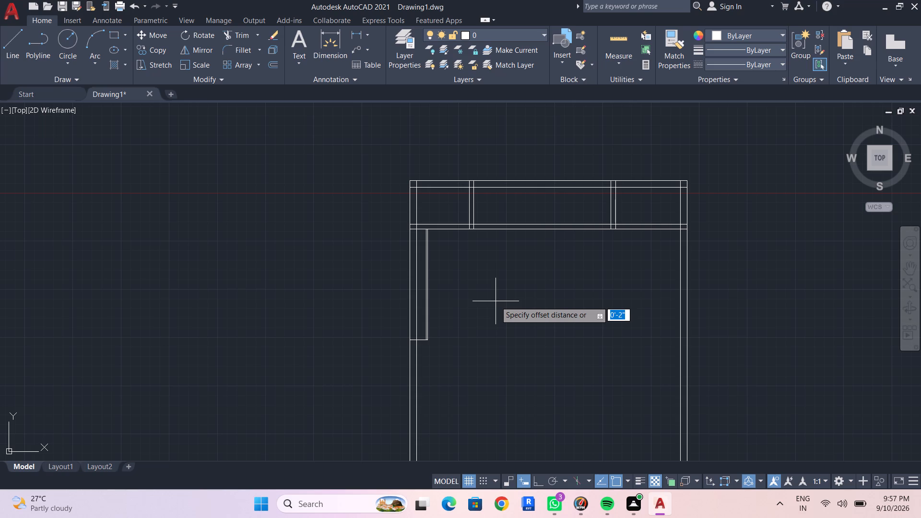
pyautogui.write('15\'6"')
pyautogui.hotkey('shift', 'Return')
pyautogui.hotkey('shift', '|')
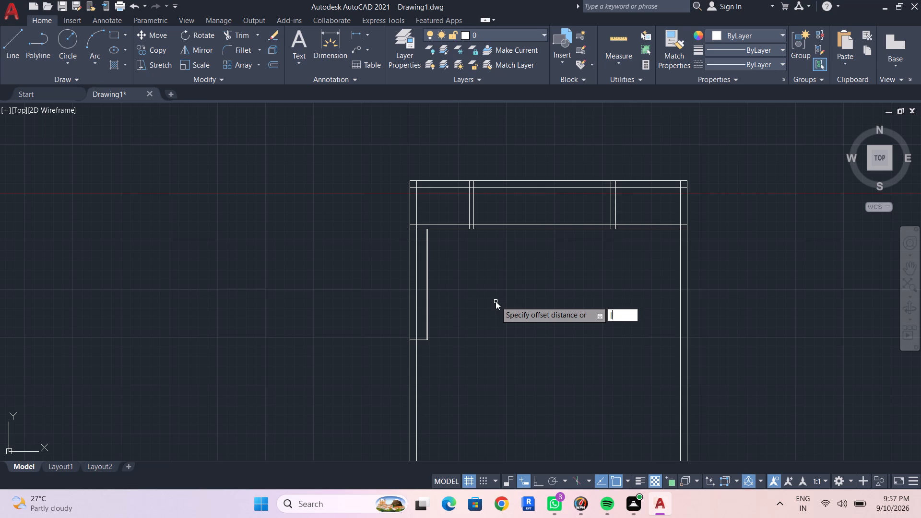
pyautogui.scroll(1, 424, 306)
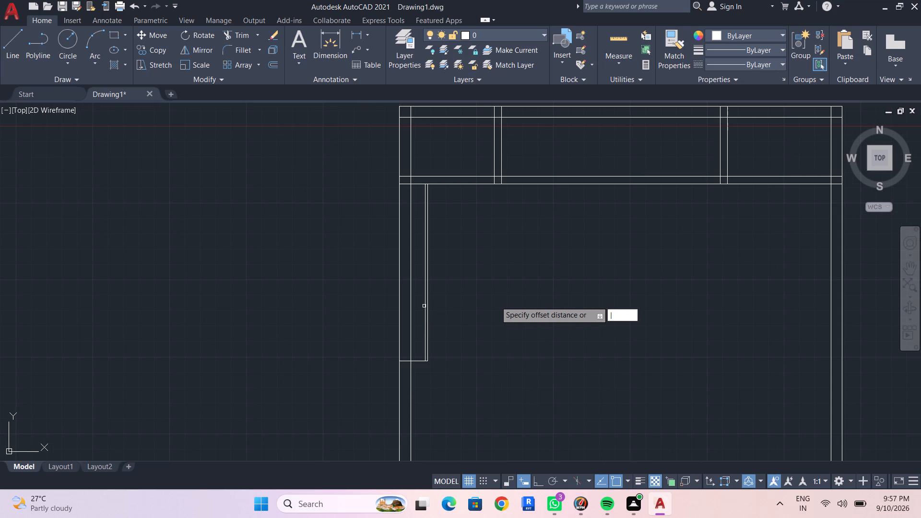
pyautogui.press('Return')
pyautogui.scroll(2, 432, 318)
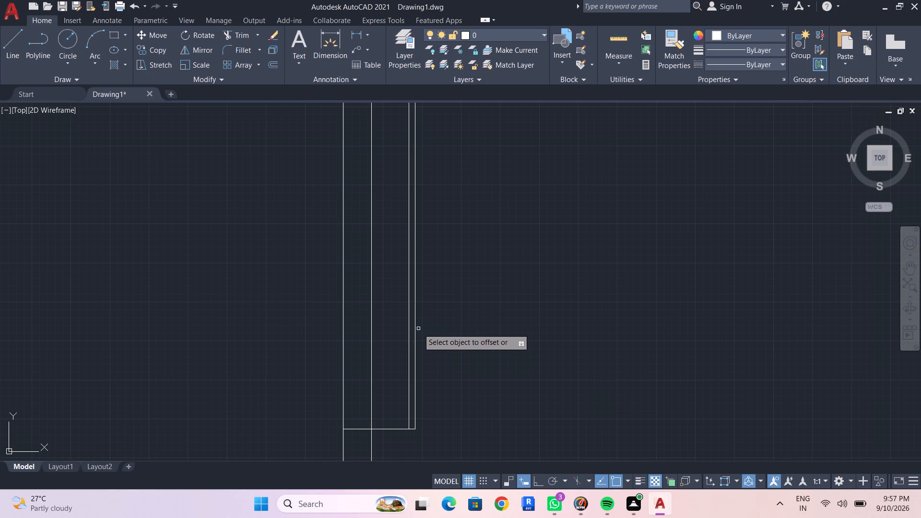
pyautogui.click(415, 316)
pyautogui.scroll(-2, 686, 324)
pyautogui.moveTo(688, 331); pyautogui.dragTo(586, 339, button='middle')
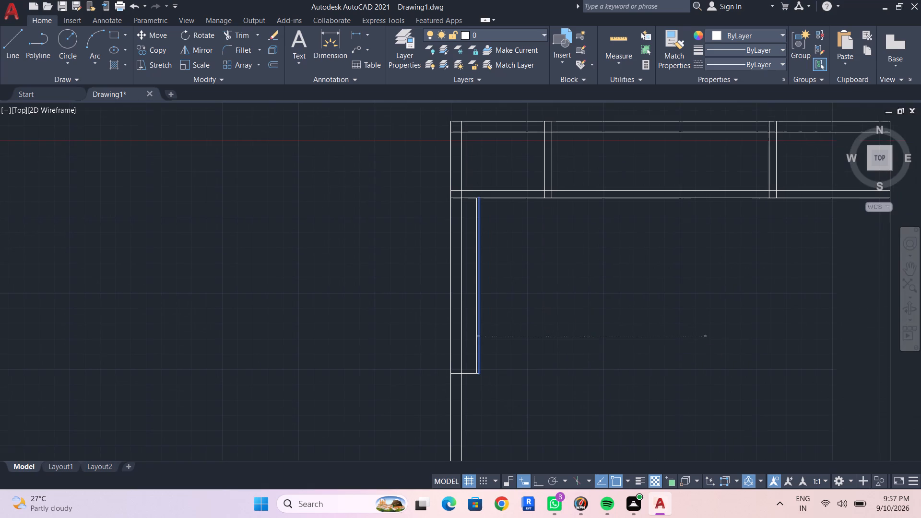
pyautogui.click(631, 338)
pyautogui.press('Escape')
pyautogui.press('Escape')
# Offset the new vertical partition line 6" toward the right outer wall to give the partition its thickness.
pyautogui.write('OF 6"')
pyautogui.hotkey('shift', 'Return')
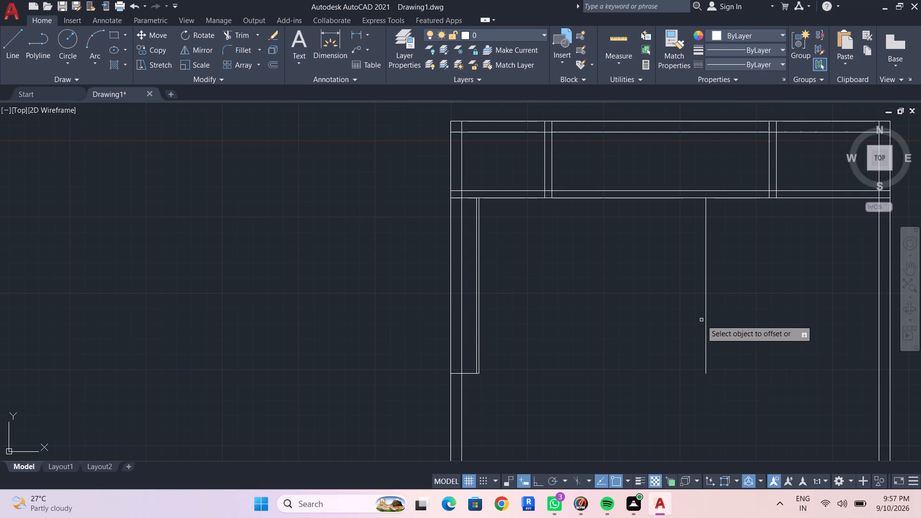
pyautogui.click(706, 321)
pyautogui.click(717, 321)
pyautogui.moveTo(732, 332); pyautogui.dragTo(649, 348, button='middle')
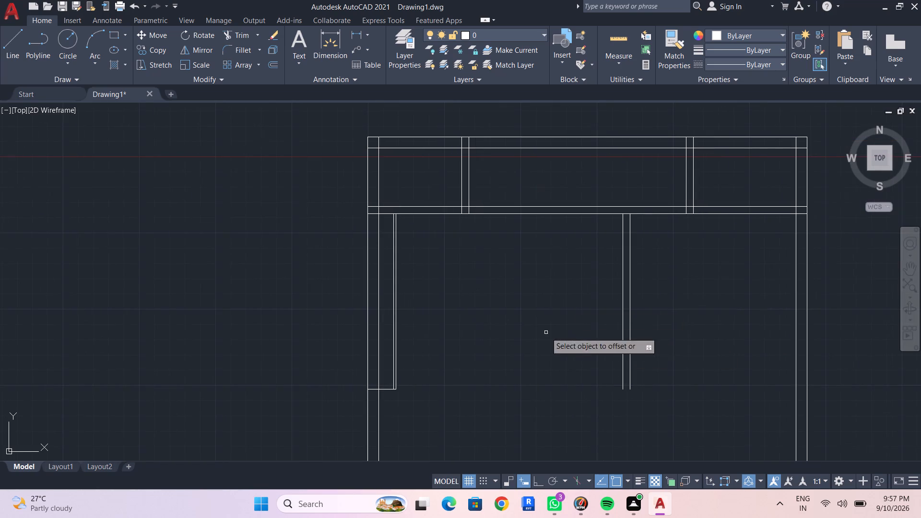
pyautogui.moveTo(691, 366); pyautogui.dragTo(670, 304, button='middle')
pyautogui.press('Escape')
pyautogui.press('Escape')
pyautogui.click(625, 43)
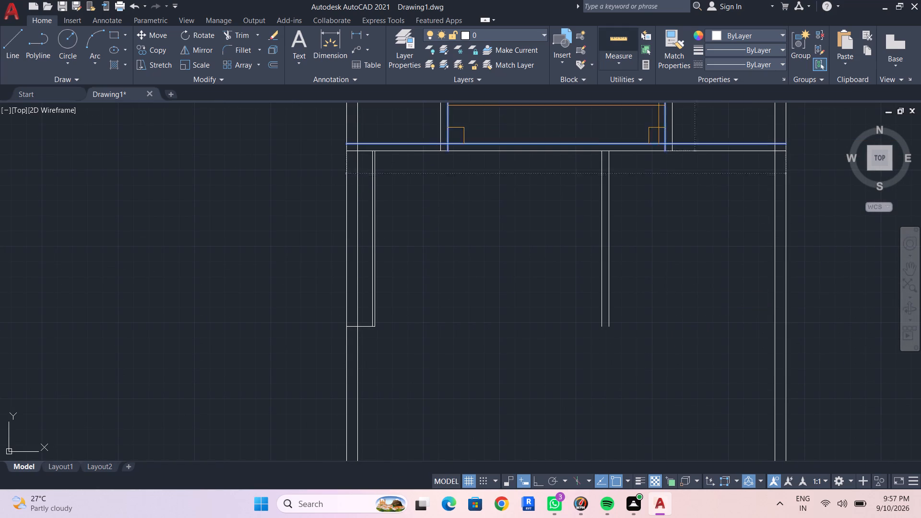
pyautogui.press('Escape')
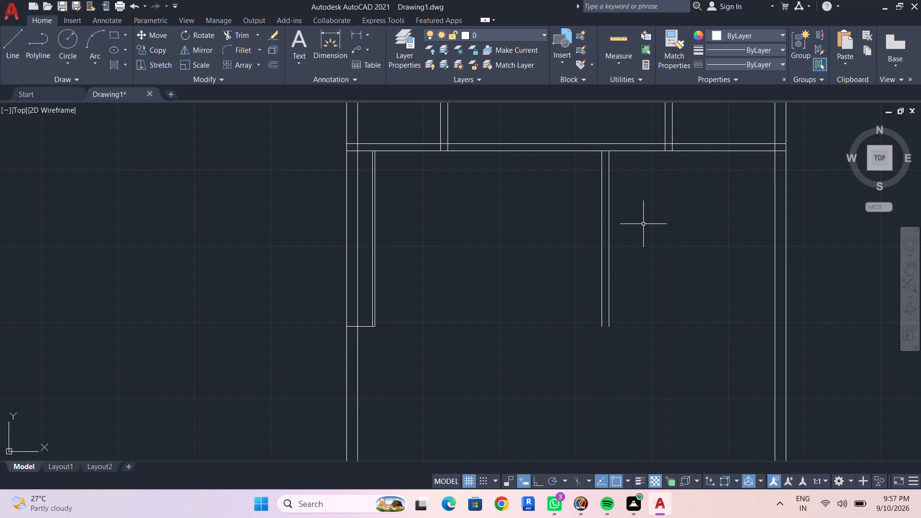
# Undo the new partition, the wall trims and the 2" and 1' offset lines beside the left outer wall.
pyautogui.hotkey('ctrl', 'z')
pyautogui.hotkey('ctrl', 'z')
pyautogui.hotkey('ctrl', 'z')
pyautogui.hotkey('ctrl', 'z')
pyautogui.hotkey('ctrl', 'z')
pyautogui.hotkey('ctrl', 'z')
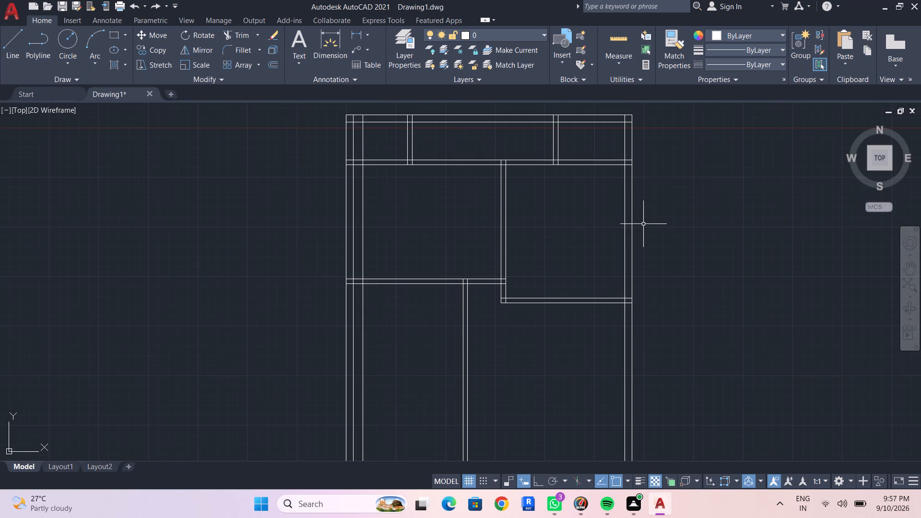
pyautogui.hotkey('ctrl', 'z')
# Measure the clear width between the long central partition and the right outer wall, below the upper rooms.
pyautogui.scroll(-3, 577, 232)
pyautogui.moveTo(545, 223); pyautogui.dragTo(480, 249, button='middle')
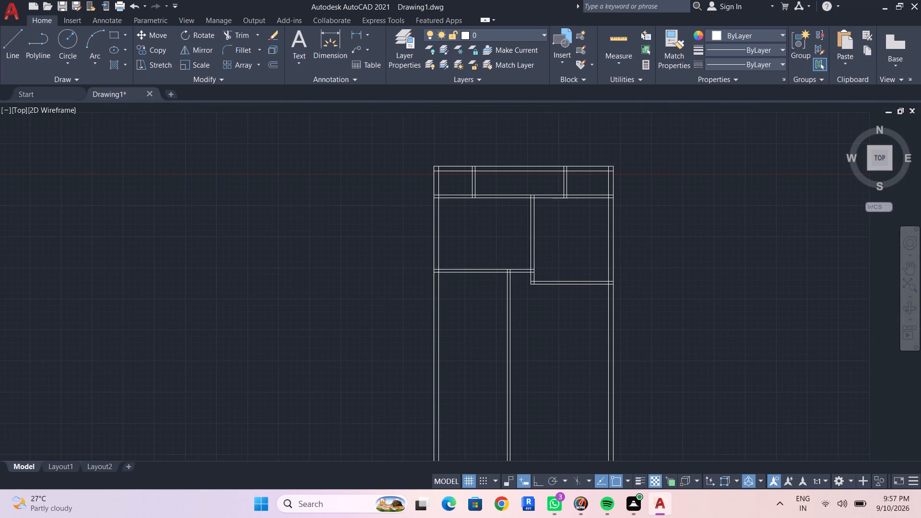
pyautogui.scroll(1, 591, 99)
pyautogui.click(616, 35)
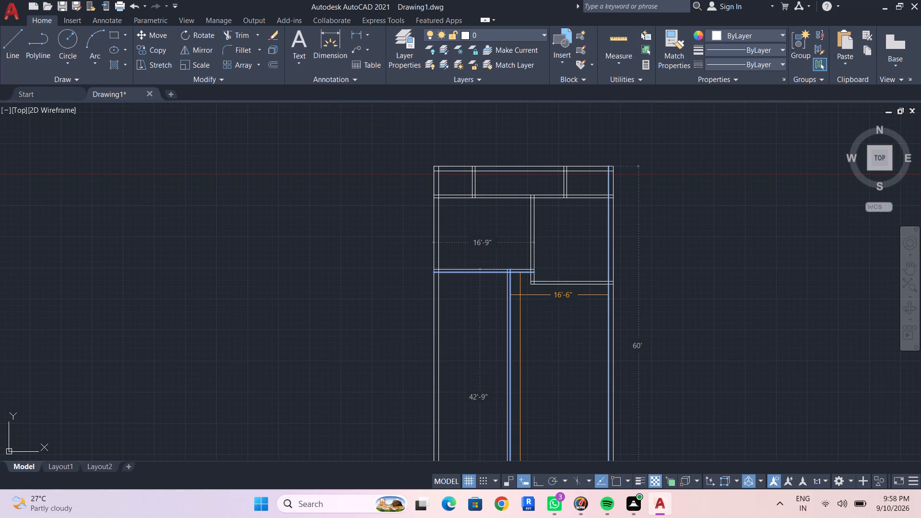
pyautogui.scroll(2, 526, 293)
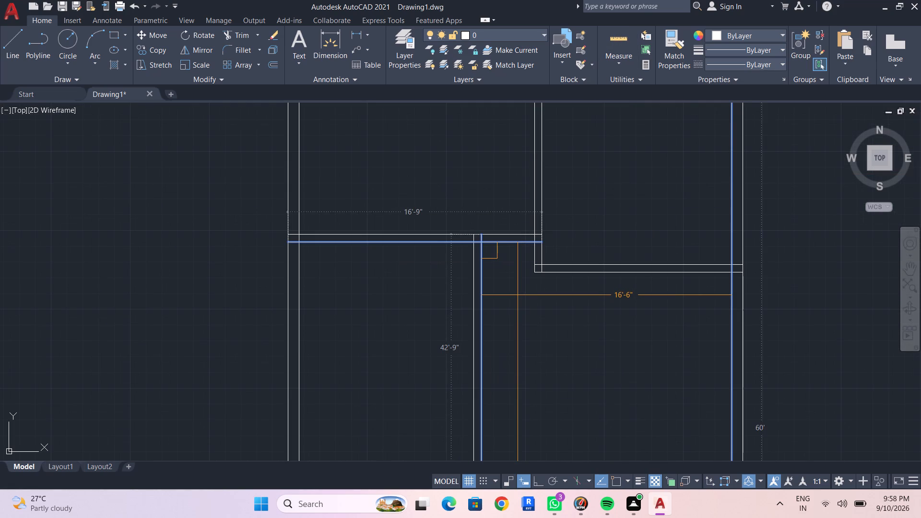
pyautogui.press('Escape')
pyautogui.press('Escape')
pyautogui.moveTo(520, 297); pyautogui.dragTo(530, 269, button='middle')
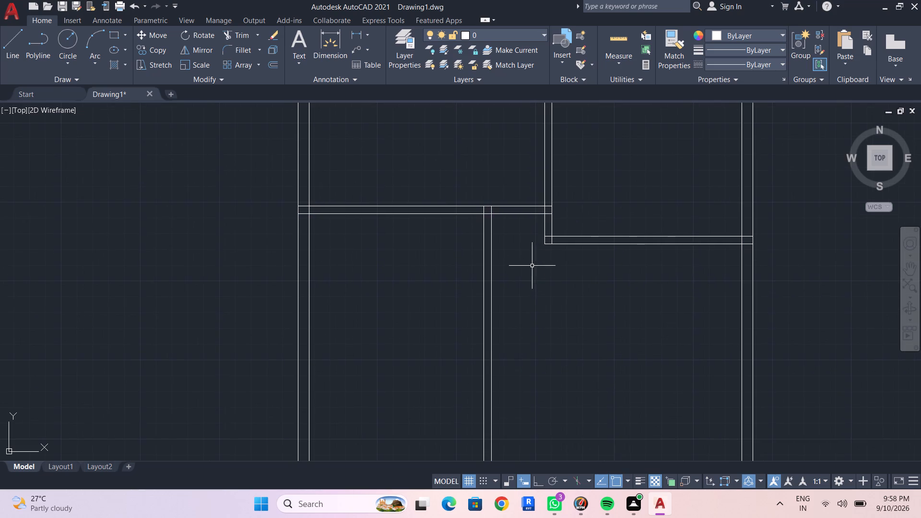
# Delete both lines of the long central vertical partition below the upper rooms.
pyautogui.moveTo(524, 304); pyautogui.dragTo(495, 312)
pyautogui.click(463, 314)
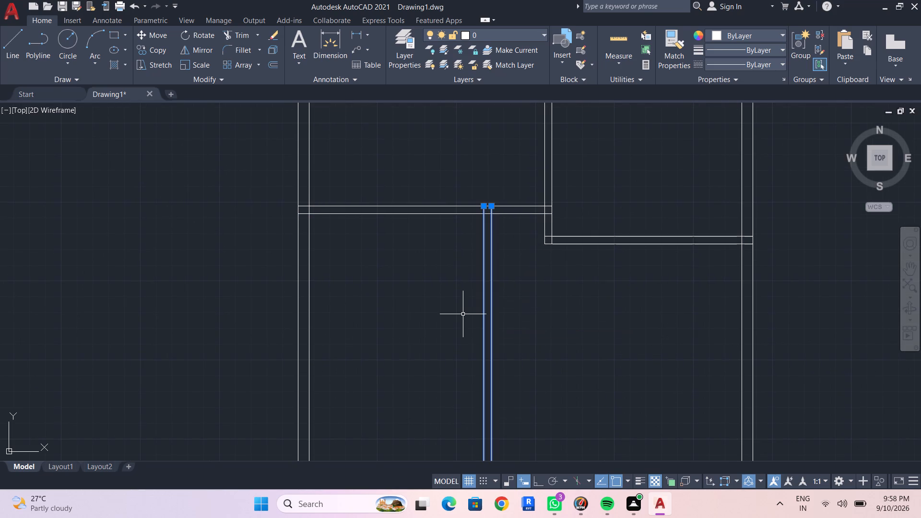
pyautogui.press('Delete')
# Offset the lower line of the upper-left room's bottom wall 11' downward.
pyautogui.scroll(-3, 555, 322)
pyautogui.moveTo(543, 332); pyautogui.dragTo(460, 312, button='middle')
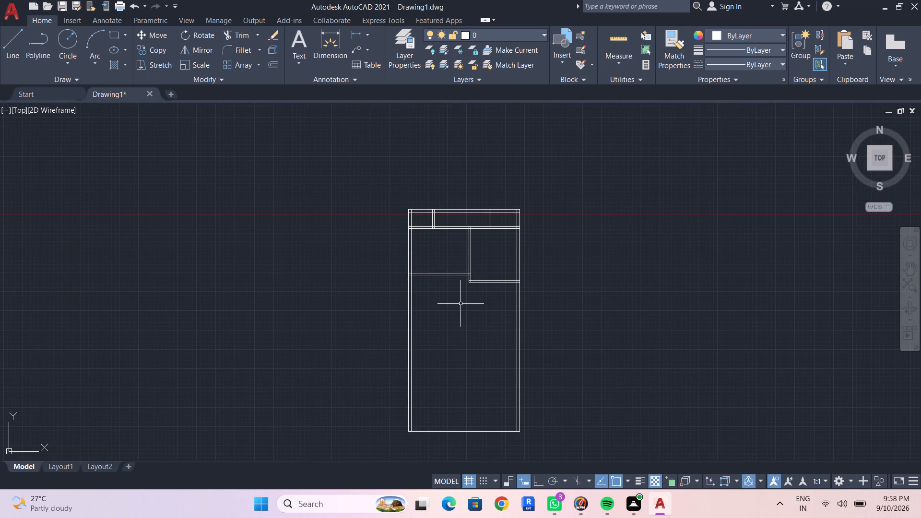
pyautogui.scroll(1, 467, 289)
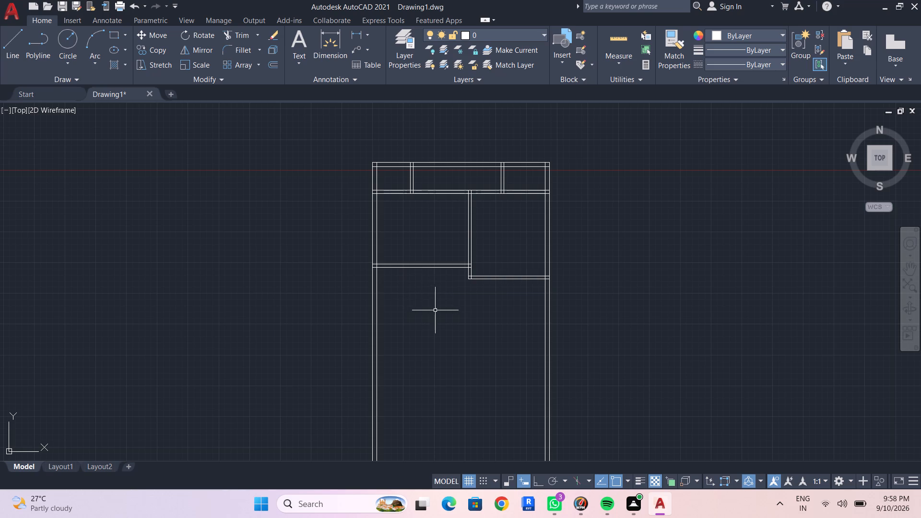
pyautogui.scroll(2, 433, 297)
pyautogui.moveTo(440, 288); pyautogui.dragTo(447, 268, button='middle')
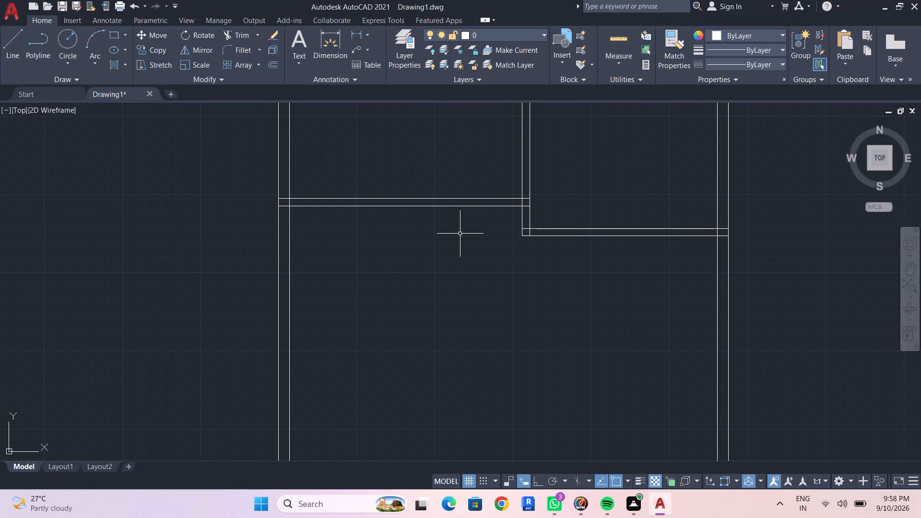
pyautogui.scroll(-1, 460, 234)
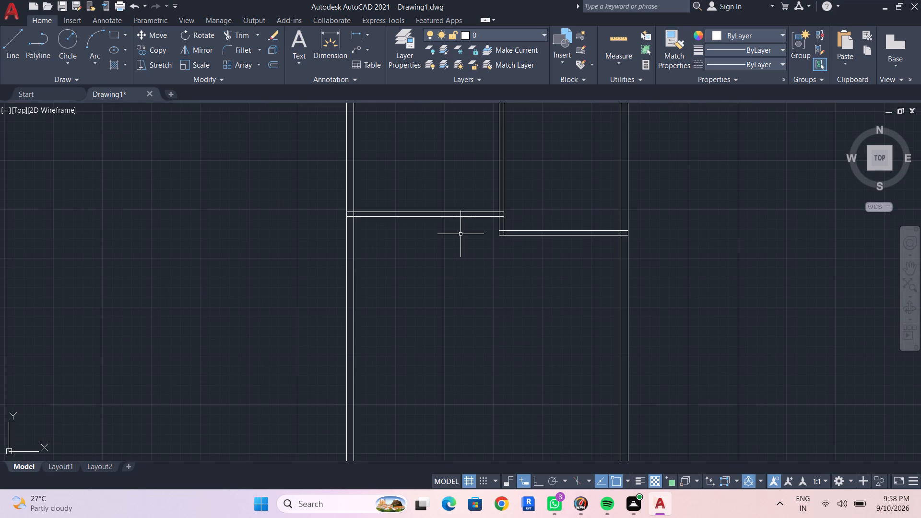
pyautogui.write("OF 11'")
pyautogui.press('Return')
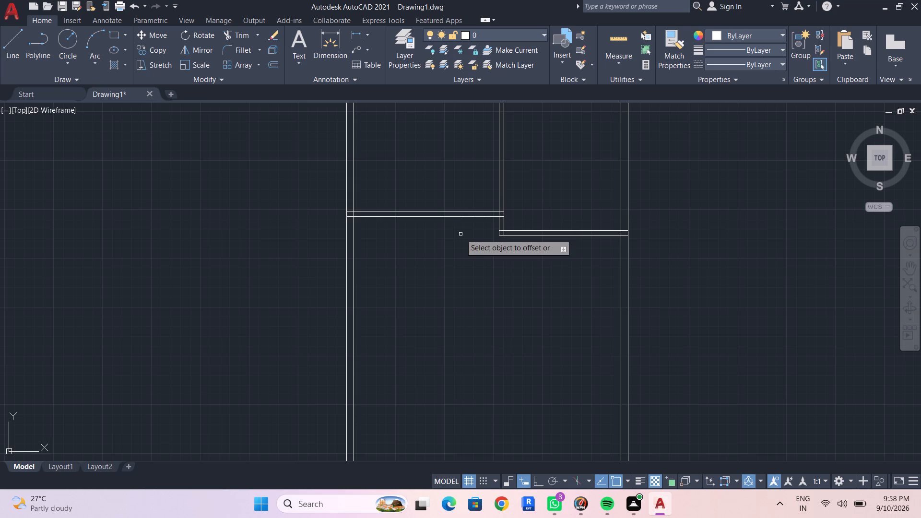
pyautogui.click(463, 217)
pyautogui.click(461, 360)
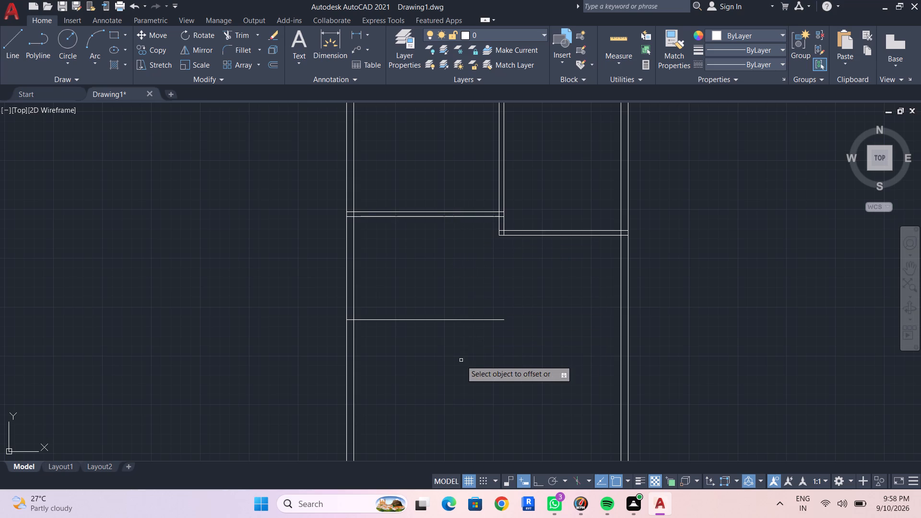
pyautogui.press('Escape')
pyautogui.press('Escape')
# Offset the new horizontal line 6" downward to give the wall its thickness.
pyautogui.write('OF 6"')
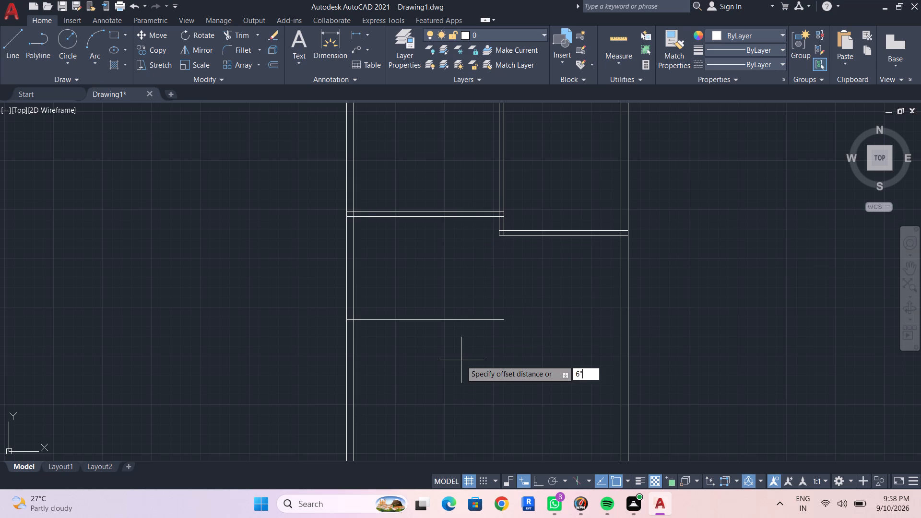
pyautogui.hotkey('shift', 'Return')
pyautogui.click(488, 320)
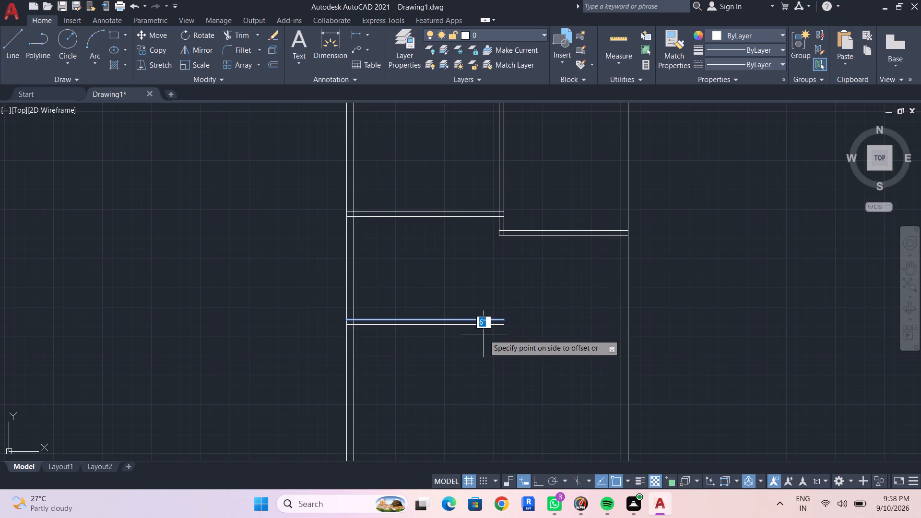
pyautogui.click(484, 334)
pyautogui.press('Escape')
pyautogui.press('Escape')
# Offset the inner line of the left outer wall 11'6" toward the right outer wall.
pyautogui.write('OF')
pyautogui.press('space')
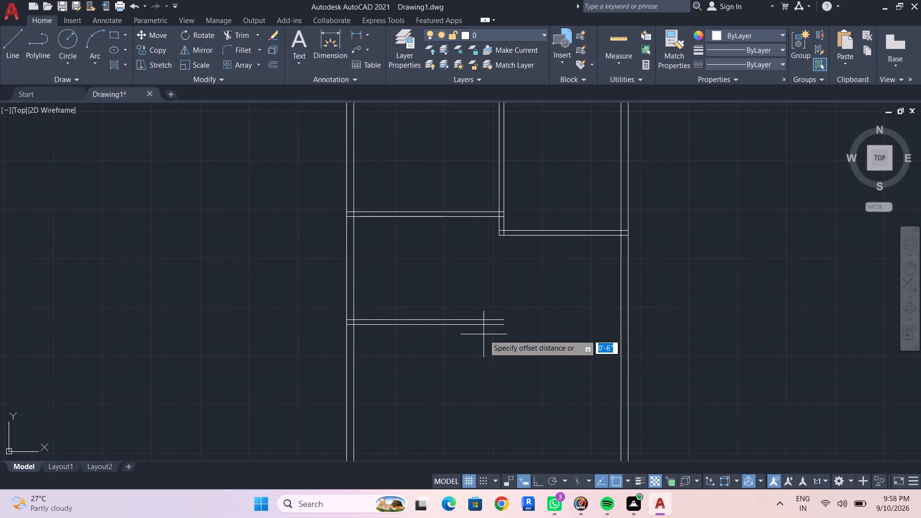
pyautogui.write('11\'6"')
pyautogui.hotkey('shift', 'Return')
pyautogui.click(353, 293)
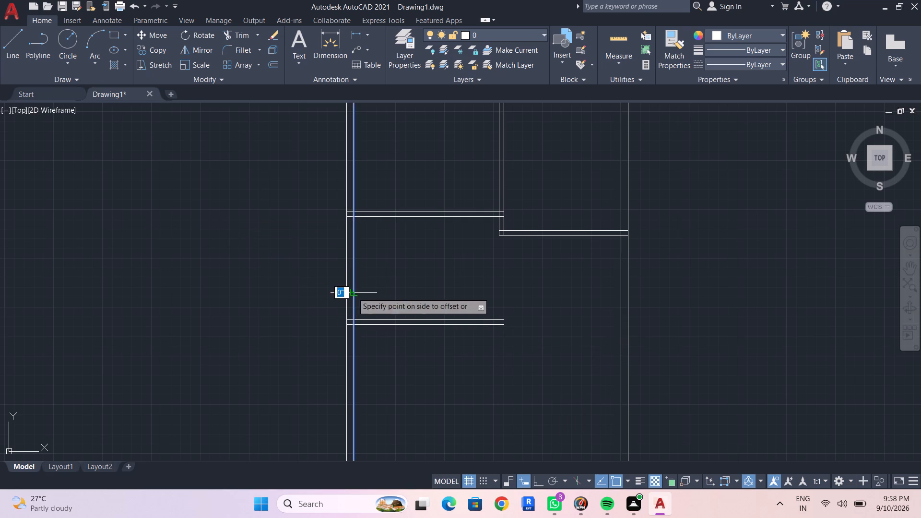
pyautogui.click(480, 315)
pyautogui.press('Escape')
pyautogui.press('Escape')
pyautogui.press('Escape')
# Offset the new vertical line 6" toward the right outer wall to give the partition its thickness.
pyautogui.write('OF 6"')
pyautogui.hotkey('shift', 'Return')
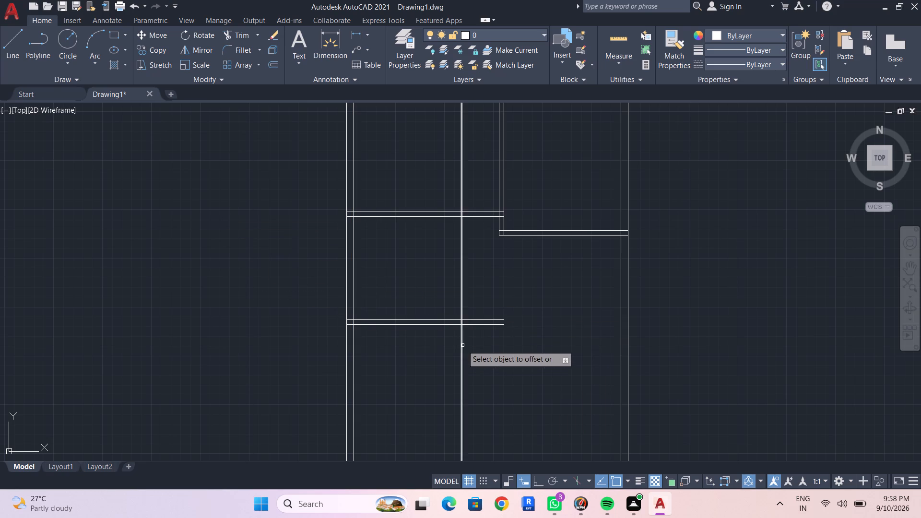
pyautogui.click(462, 345)
pyautogui.click(494, 342)
pyautogui.press('Escape')
pyautogui.press('Escape')
# Trim the new vertical and horizontal wall lines so they enclose only the room below the upper-left room.
pyautogui.moveTo(488, 282); pyautogui.dragTo(488, 289, button='middle')
pyautogui.scroll(-1, 488, 289)
pyautogui.press('Escape')
pyautogui.press('Escape')
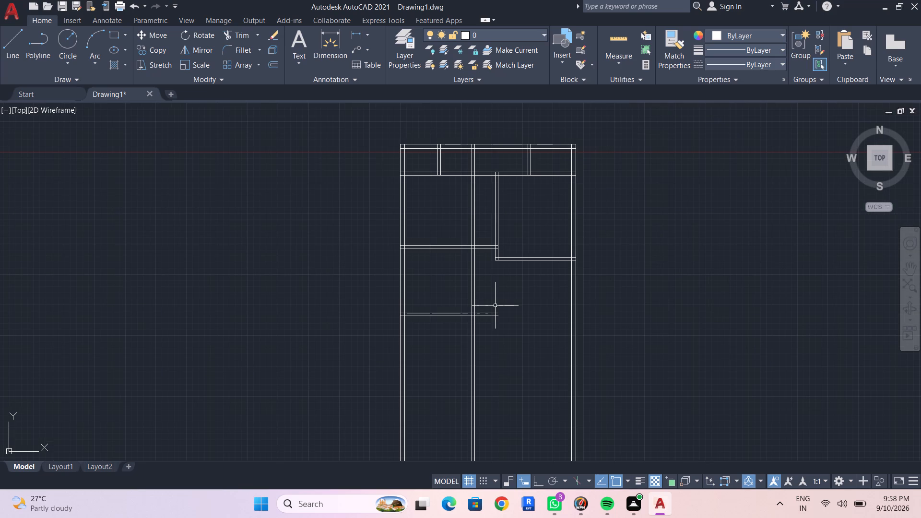
pyautogui.write('TR')
pyautogui.press('Return')
pyautogui.moveTo(482, 227); pyautogui.dragTo(459, 229)
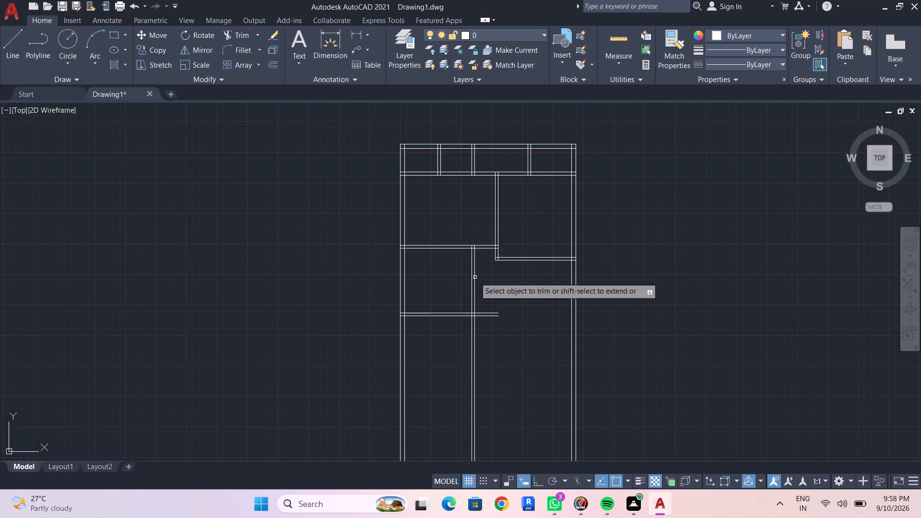
pyautogui.moveTo(490, 331); pyautogui.dragTo(441, 351)
pyautogui.moveTo(489, 301); pyautogui.dragTo(488, 321)
pyautogui.scroll(-2, 486, 312)
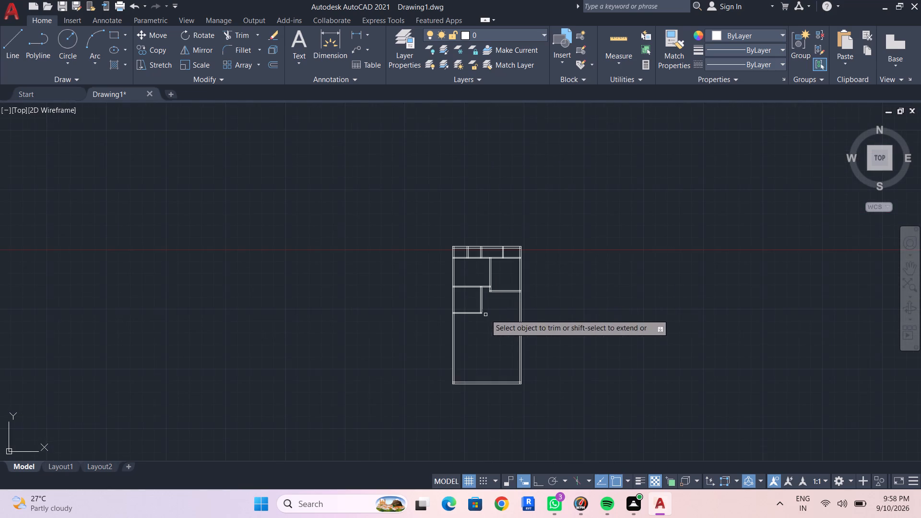
pyautogui.scroll(3, 492, 245)
pyautogui.press('Escape')
pyautogui.press('Escape')
# Delete the two leftover pieces of the new vertical partition in the narrow strip at the plan's top.
pyautogui.moveTo(471, 279); pyautogui.dragTo(457, 279)
pyautogui.click(424, 277)
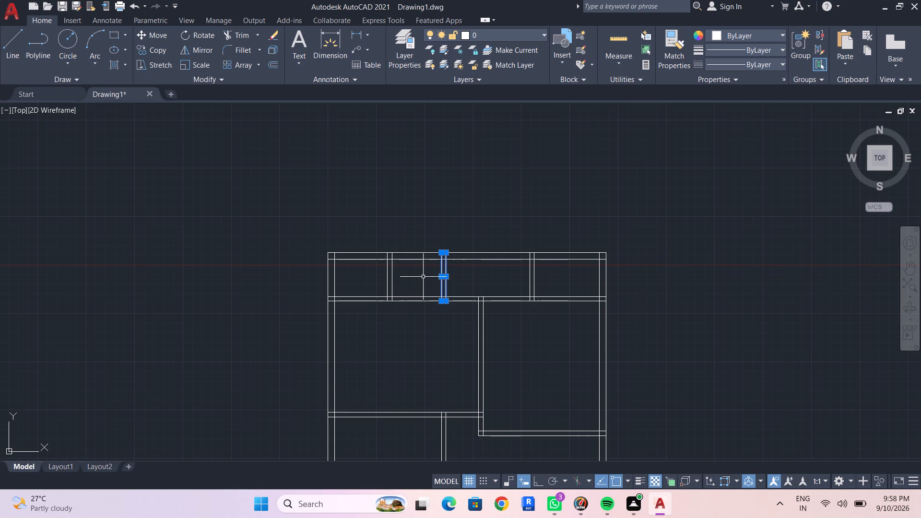
pyautogui.press('Delete')
# Offset the lower line of the new left room's bottom wall 4' downward.
pyautogui.scroll(-3, 409, 356)
pyautogui.moveTo(459, 390); pyautogui.dragTo(459, 334, button='middle')
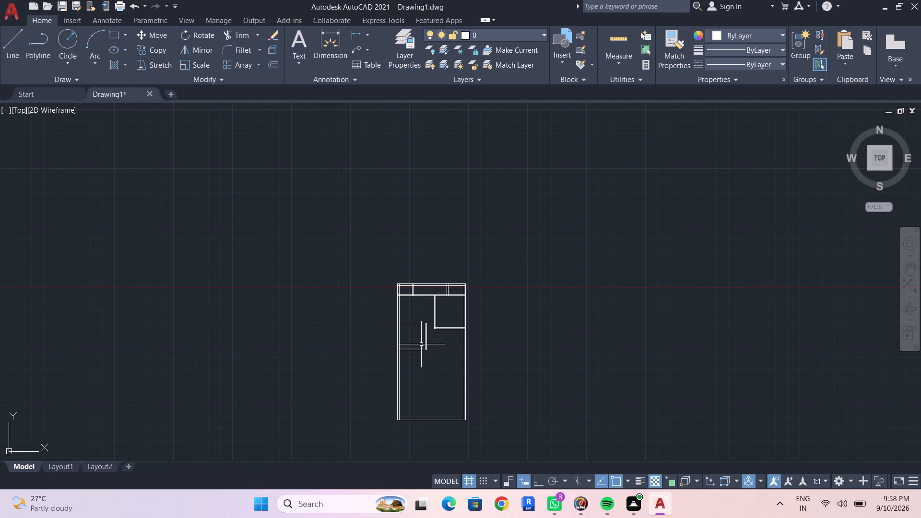
pyautogui.scroll(2, 418, 348)
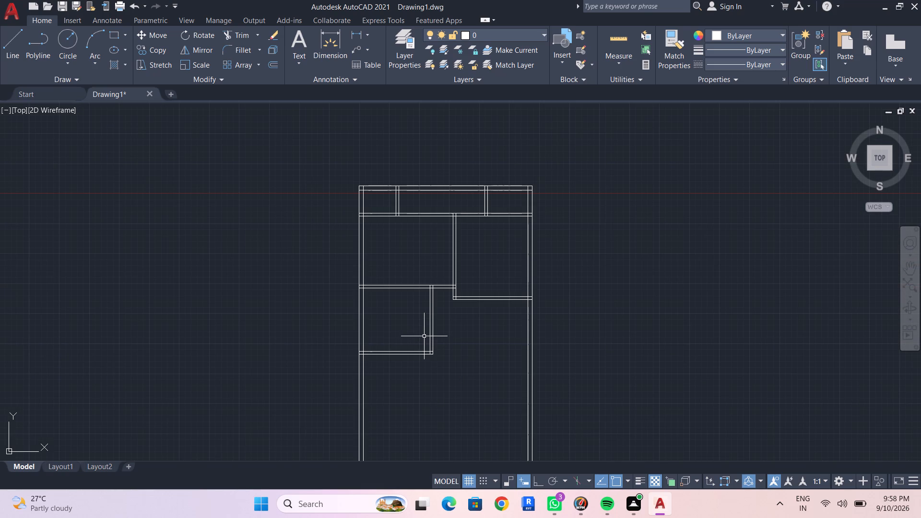
pyautogui.moveTo(424, 335); pyautogui.dragTo(438, 301, button='middle')
pyautogui.scroll(2, 430, 309)
pyautogui.moveTo(426, 317); pyautogui.dragTo(417, 338, button='middle')
pyautogui.scroll(-2, 411, 311)
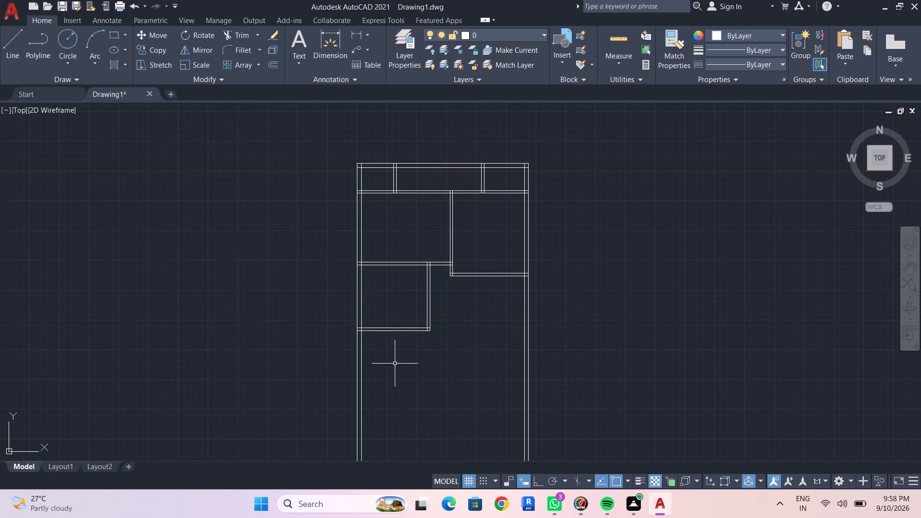
pyautogui.moveTo(398, 363); pyautogui.dragTo(405, 327, button='middle')
pyautogui.scroll(1, 398, 363)
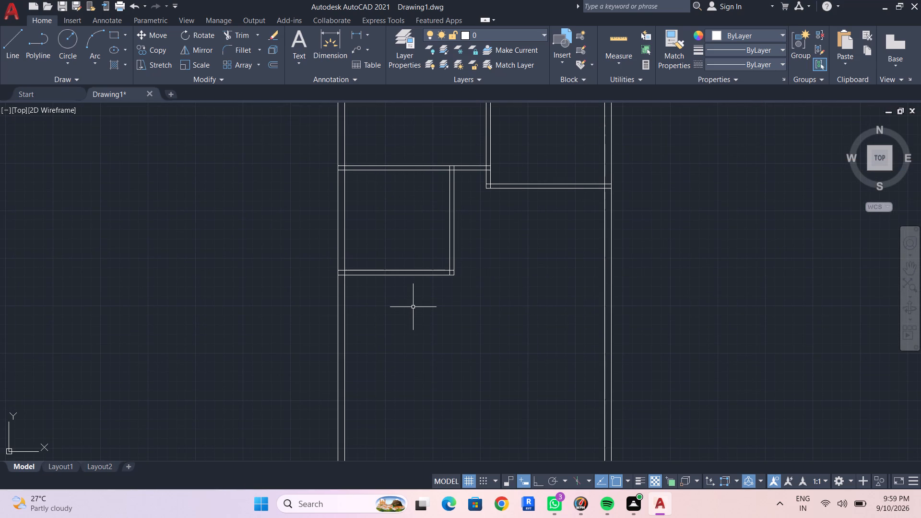
pyautogui.scroll(2, 379, 298)
pyautogui.moveTo(367, 311); pyautogui.dragTo(377, 265, button='middle')
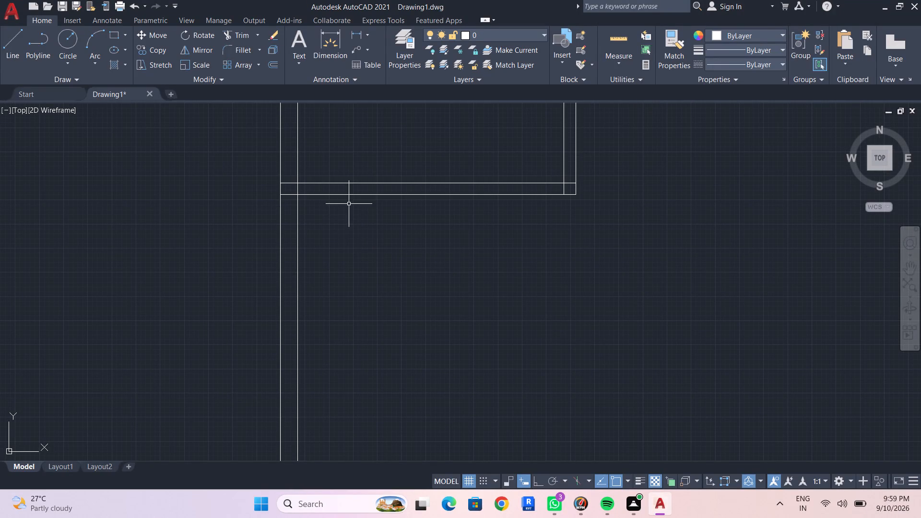
pyautogui.press('Escape')
pyautogui.press('Escape')
pyautogui.write("OF 4'")
pyautogui.press('Return')
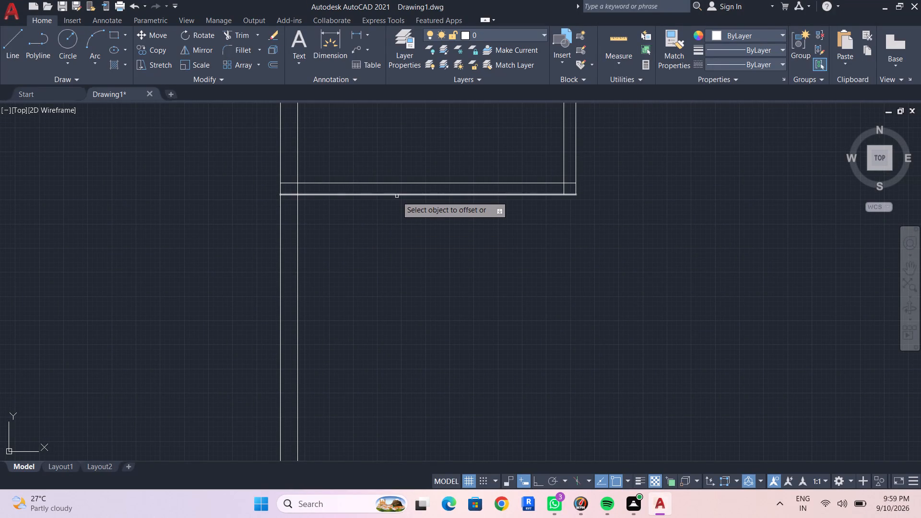
pyautogui.click(397, 196)
pyautogui.click(400, 268)
pyautogui.press('Escape')
pyautogui.press('Escape')
# Offset the line 4' below the left room 6" downward to give the wall its thickness.
pyautogui.write('OF 6"')
pyautogui.hotkey('shift', 'Return')
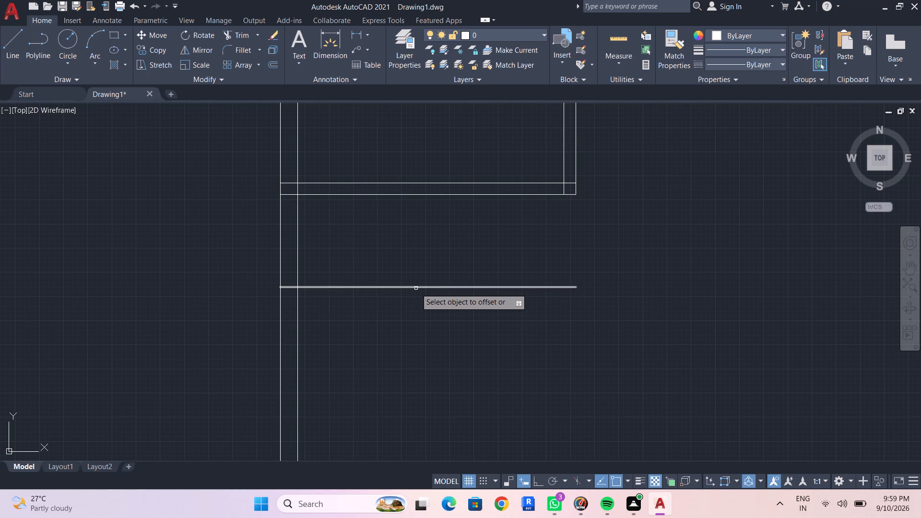
pyautogui.click(416, 288)
pyautogui.click(412, 303)
pyautogui.press('Escape')
pyautogui.press('Escape')
# Offset the inner line of the left outer wall 3' toward the right outer wall.
pyautogui.write('OF 3')
pyautogui.press("'")
pyautogui.press('Return')
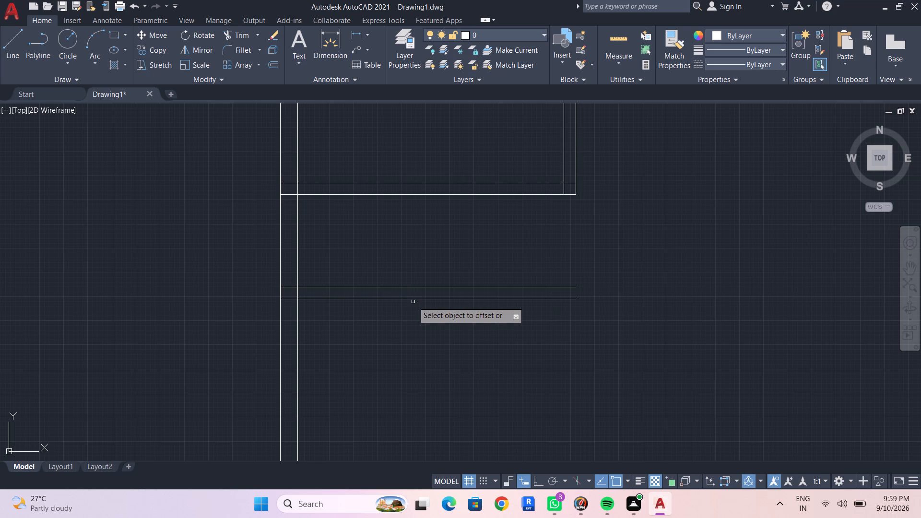
pyautogui.click(297, 256)
pyautogui.click(410, 272)
pyautogui.press('Escape')
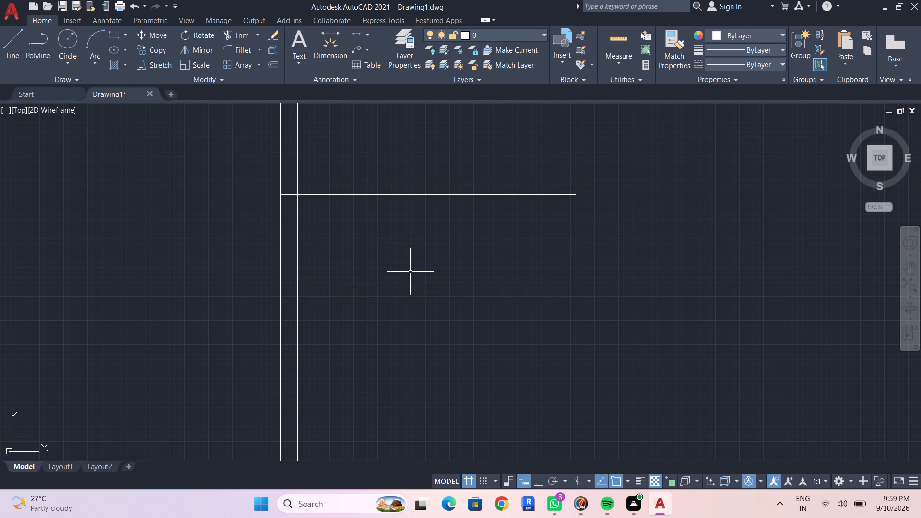
pyautogui.press('Escape')
pyautogui.press('i')
pyautogui.press('Escape')
pyautogui.press('Escape')
# Offset the new 3' vertical line 6" toward the right outer wall to give the partition its thickness.
pyautogui.write('OF 6"')
pyautogui.hotkey('shift', 'Return')
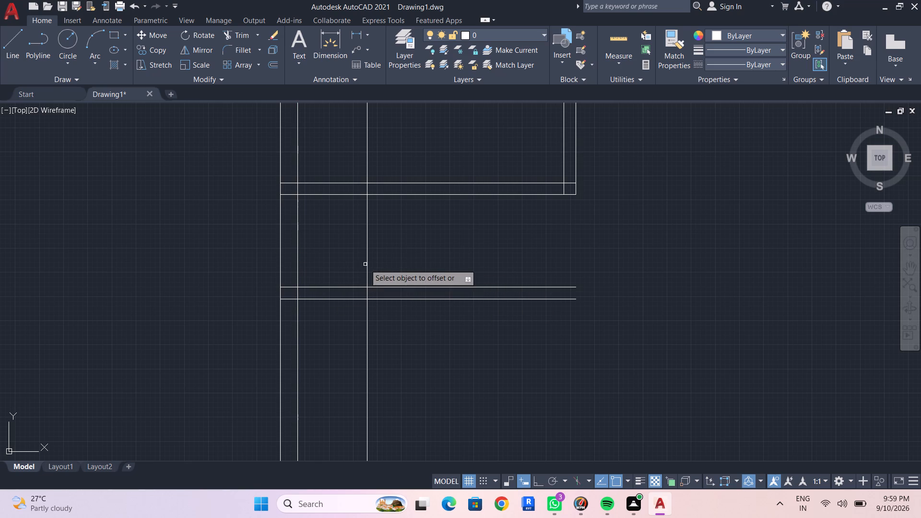
pyautogui.click(366, 263)
pyautogui.click(391, 263)
pyautogui.press('Escape')
# Trim the excess wall lines around the small 3' by 4' space, including the vertical pieces crossing the room above.
pyautogui.scroll(-3, 392, 262)
pyautogui.middleClick(396, 264)
pyautogui.press('Escape')
pyautogui.scroll(1, 396, 264)
pyautogui.press('Escape')
pyautogui.write('TR')
pyautogui.press('Return')
pyautogui.moveTo(437, 256); pyautogui.dragTo(372, 309)
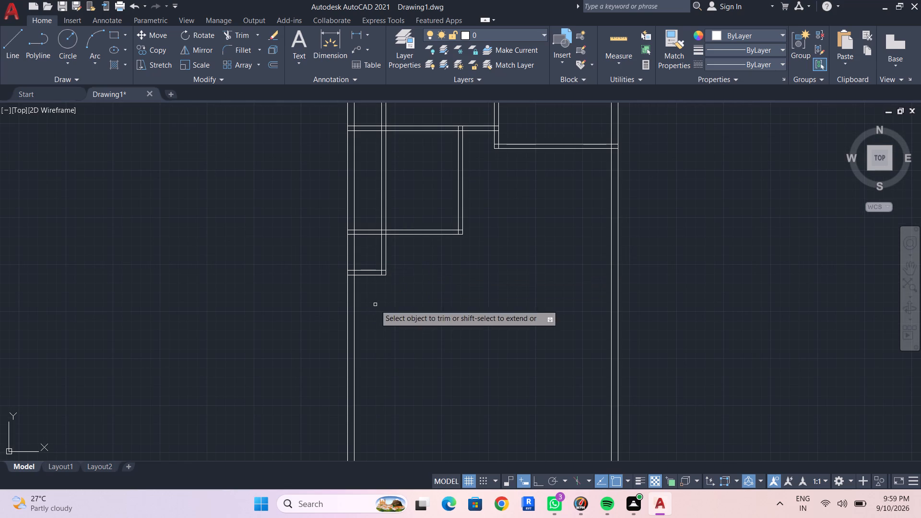
pyautogui.moveTo(402, 194); pyautogui.dragTo(377, 200)
pyautogui.scroll(-3, 384, 210)
pyautogui.moveTo(401, 183); pyautogui.dragTo(396, 185)
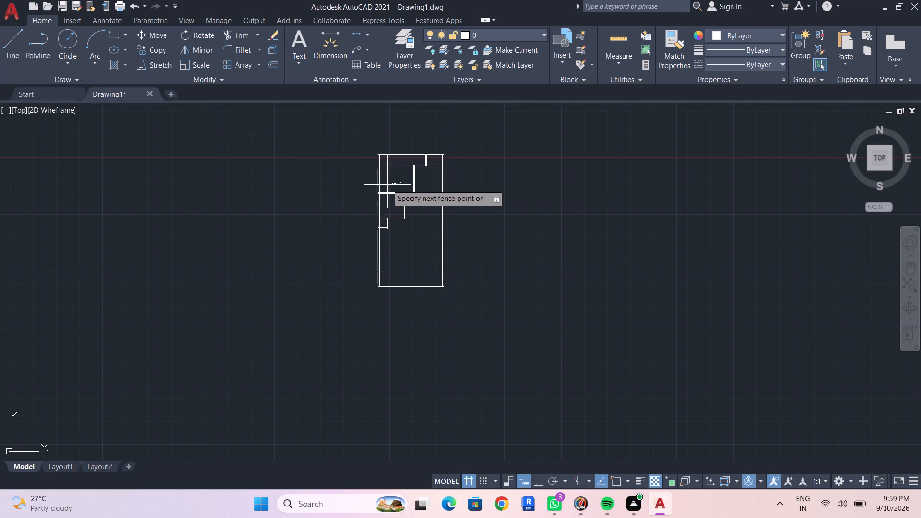
pyautogui.click(387, 185)
pyautogui.press('Escape')
# Delete the two leftover vertical lines of the 3' partition running through the upper-left room and top strip.
pyautogui.click(385, 183)
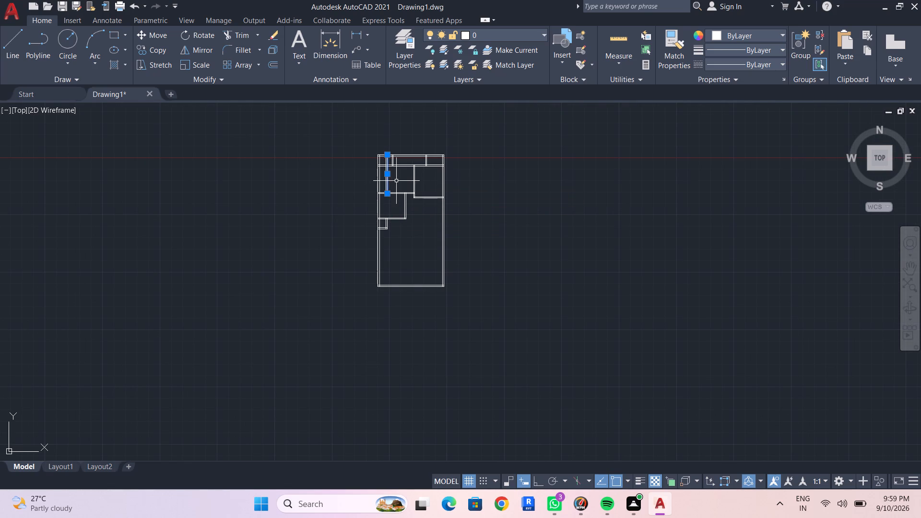
pyautogui.press('Delete')
pyautogui.scroll(3, 390, 197)
pyautogui.click(363, 163)
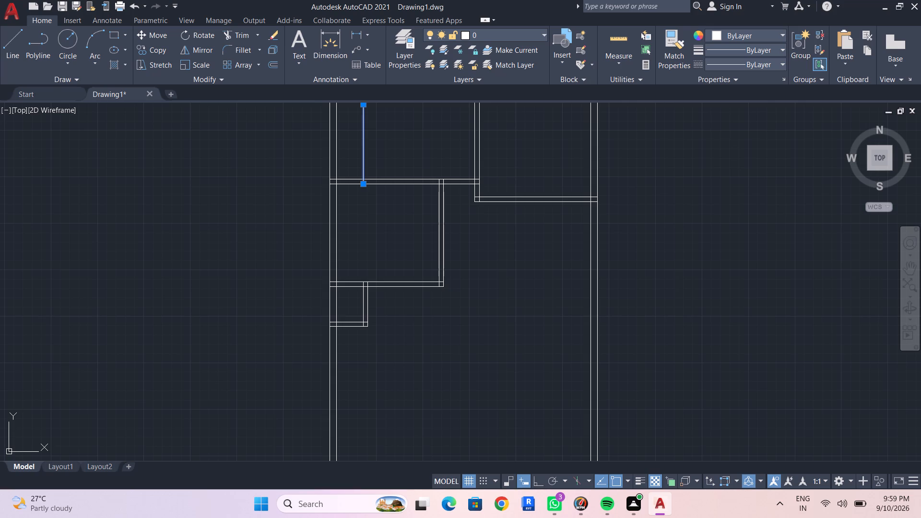
pyautogui.press('Delete')
pyautogui.press('Escape')
# Trim the overlapping inner line ends at the lower-right corner of the small 3' by 4' space.
pyautogui.scroll(-1, 388, 259)
pyautogui.moveTo(364, 353); pyautogui.dragTo(365, 340, button='middle')
pyautogui.scroll(2, 364, 353)
pyautogui.moveTo(396, 317); pyautogui.dragTo(388, 235, button='middle')
pyautogui.moveTo(368, 174); pyautogui.dragTo(367, 301, button='middle')
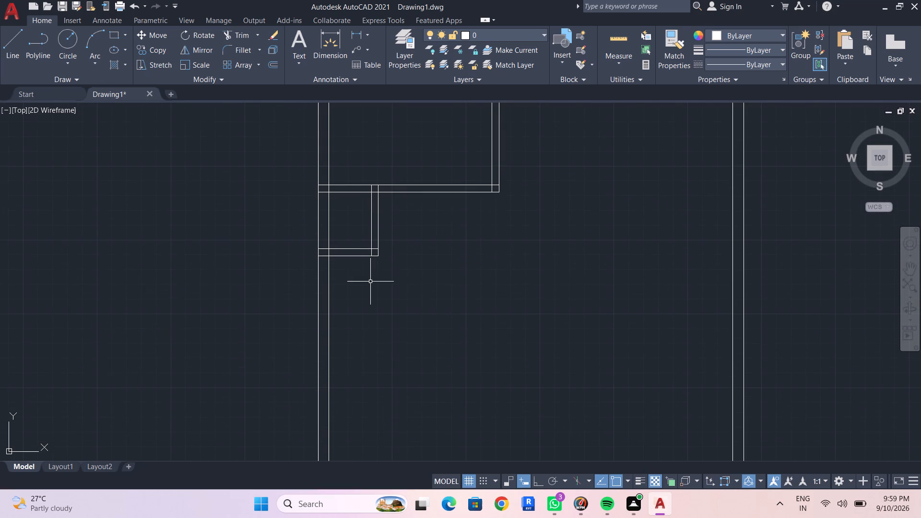
pyautogui.scroll(2, 371, 242)
pyautogui.write('TR')
pyautogui.press('Return')
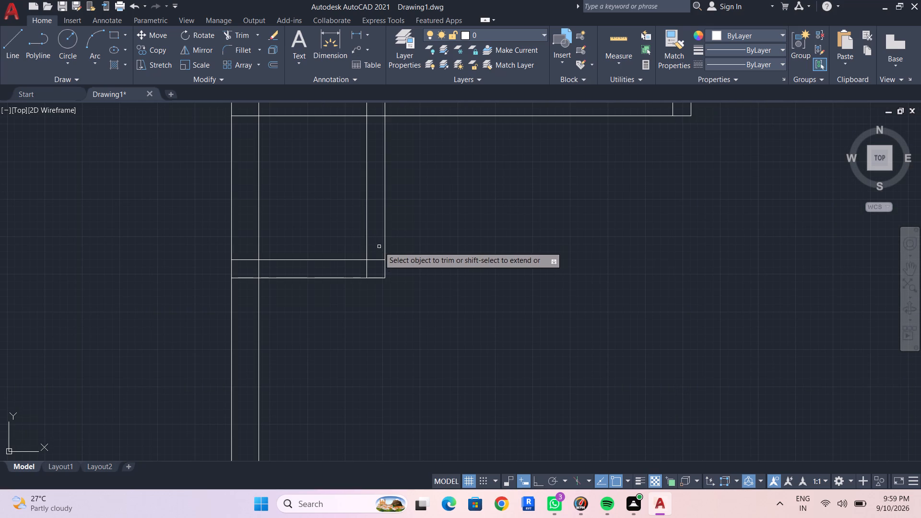
pyautogui.moveTo(379, 246); pyautogui.dragTo(355, 267)
pyautogui.scroll(-2, 345, 278)
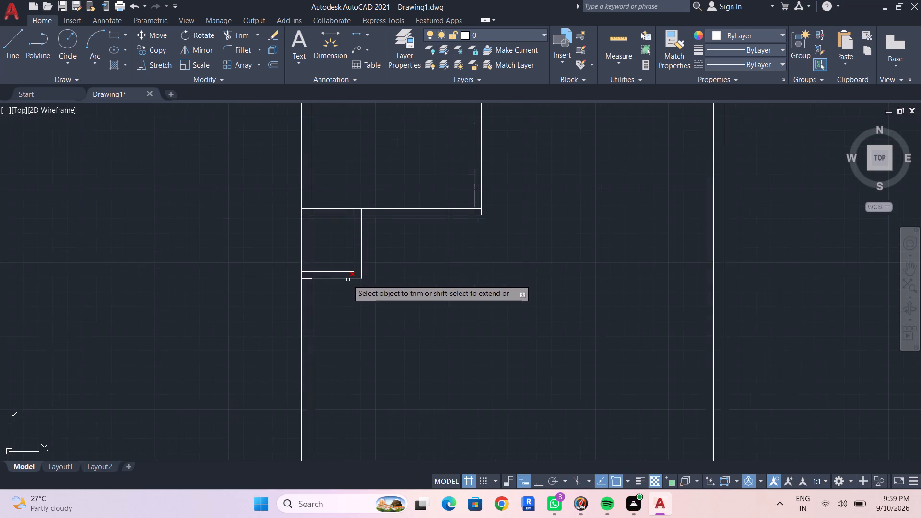
pyautogui.moveTo(348, 280); pyautogui.dragTo(348, 228, button='middle')
pyautogui.press('Escape')
pyautogui.press('Escape')
pyautogui.moveTo(355, 232); pyautogui.dragTo(316, 211, button='middle')
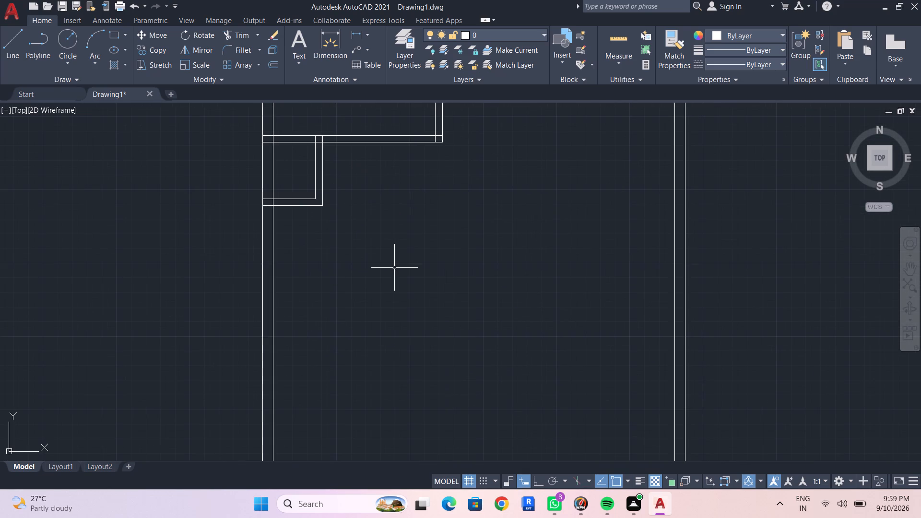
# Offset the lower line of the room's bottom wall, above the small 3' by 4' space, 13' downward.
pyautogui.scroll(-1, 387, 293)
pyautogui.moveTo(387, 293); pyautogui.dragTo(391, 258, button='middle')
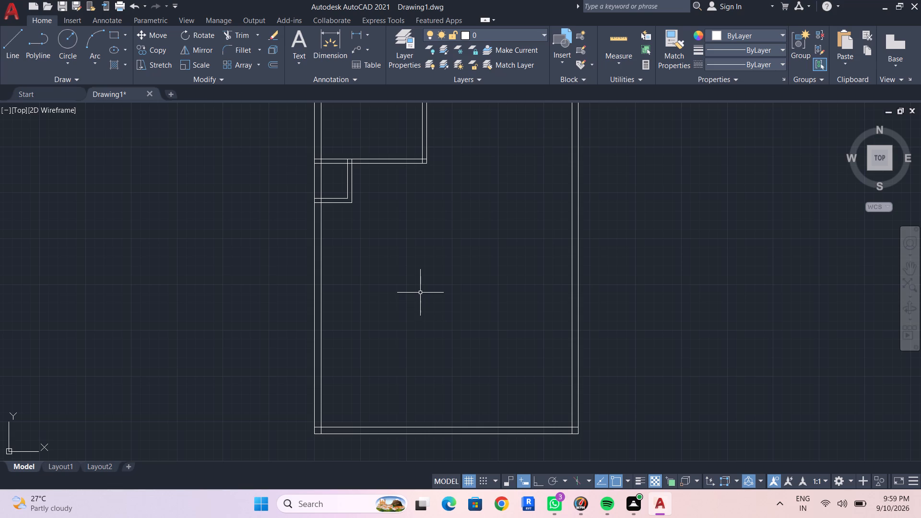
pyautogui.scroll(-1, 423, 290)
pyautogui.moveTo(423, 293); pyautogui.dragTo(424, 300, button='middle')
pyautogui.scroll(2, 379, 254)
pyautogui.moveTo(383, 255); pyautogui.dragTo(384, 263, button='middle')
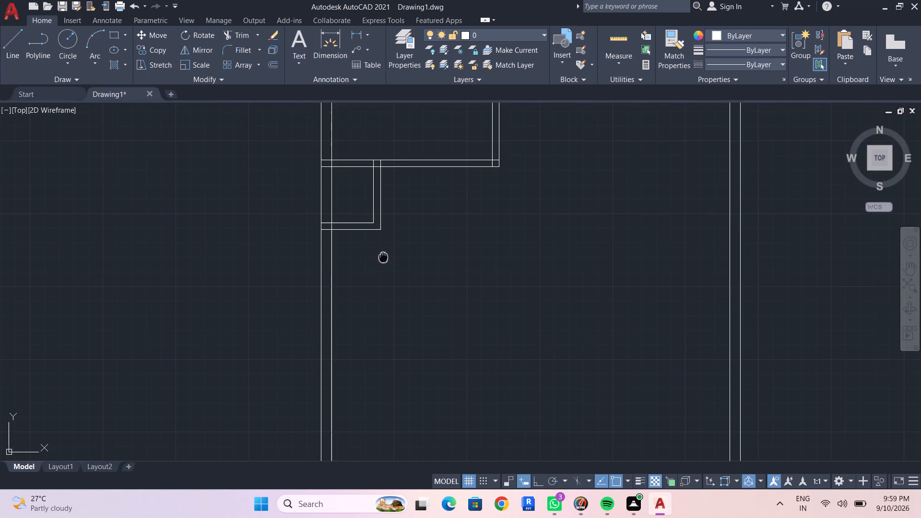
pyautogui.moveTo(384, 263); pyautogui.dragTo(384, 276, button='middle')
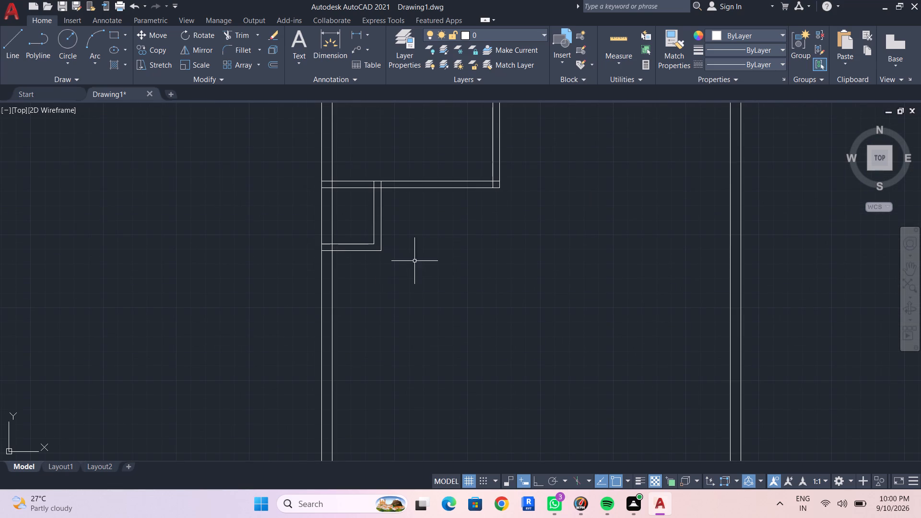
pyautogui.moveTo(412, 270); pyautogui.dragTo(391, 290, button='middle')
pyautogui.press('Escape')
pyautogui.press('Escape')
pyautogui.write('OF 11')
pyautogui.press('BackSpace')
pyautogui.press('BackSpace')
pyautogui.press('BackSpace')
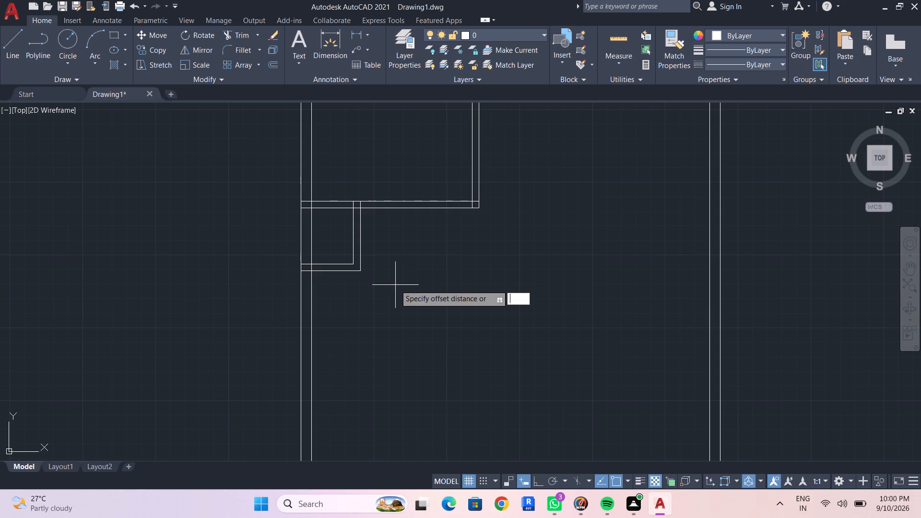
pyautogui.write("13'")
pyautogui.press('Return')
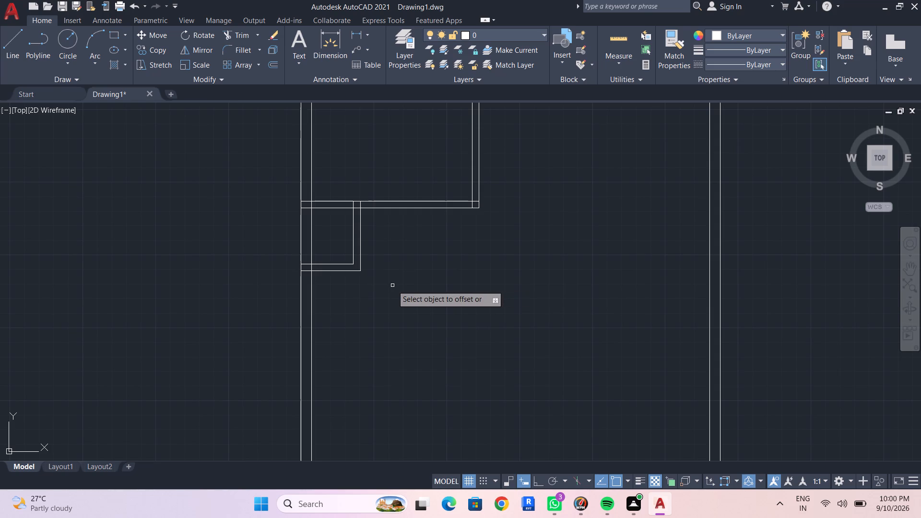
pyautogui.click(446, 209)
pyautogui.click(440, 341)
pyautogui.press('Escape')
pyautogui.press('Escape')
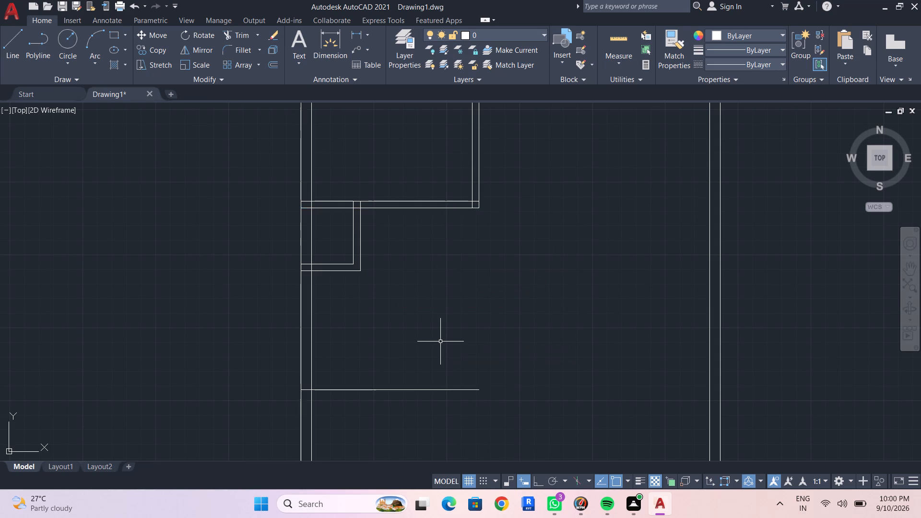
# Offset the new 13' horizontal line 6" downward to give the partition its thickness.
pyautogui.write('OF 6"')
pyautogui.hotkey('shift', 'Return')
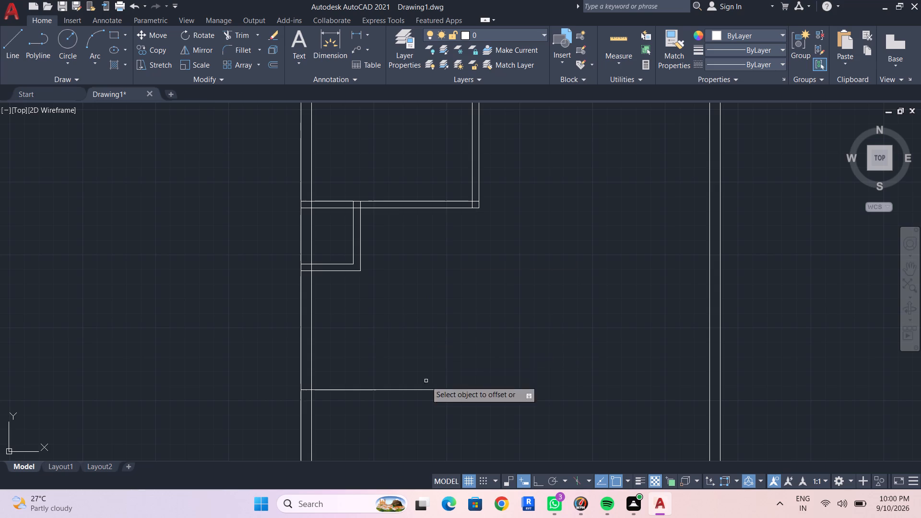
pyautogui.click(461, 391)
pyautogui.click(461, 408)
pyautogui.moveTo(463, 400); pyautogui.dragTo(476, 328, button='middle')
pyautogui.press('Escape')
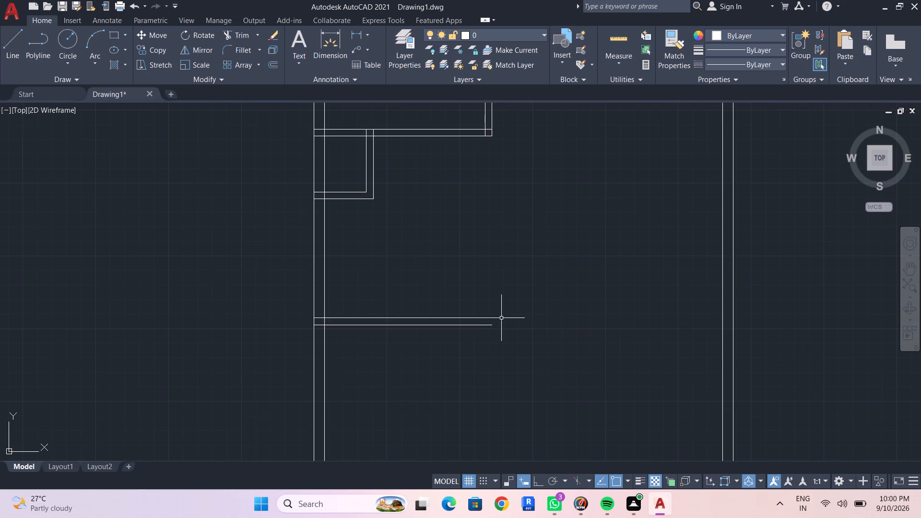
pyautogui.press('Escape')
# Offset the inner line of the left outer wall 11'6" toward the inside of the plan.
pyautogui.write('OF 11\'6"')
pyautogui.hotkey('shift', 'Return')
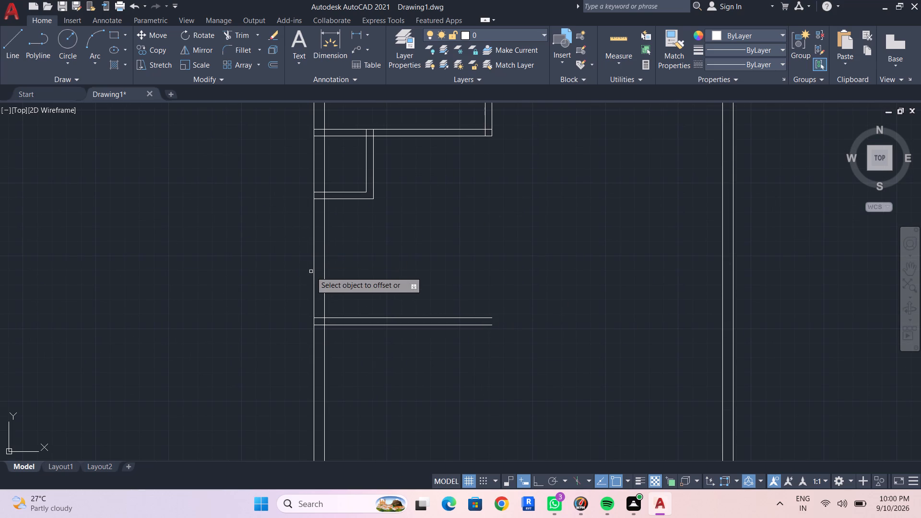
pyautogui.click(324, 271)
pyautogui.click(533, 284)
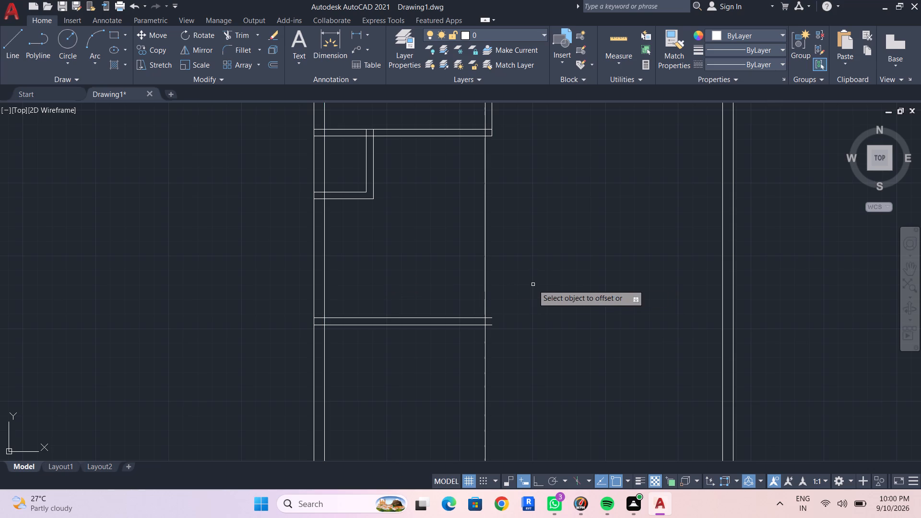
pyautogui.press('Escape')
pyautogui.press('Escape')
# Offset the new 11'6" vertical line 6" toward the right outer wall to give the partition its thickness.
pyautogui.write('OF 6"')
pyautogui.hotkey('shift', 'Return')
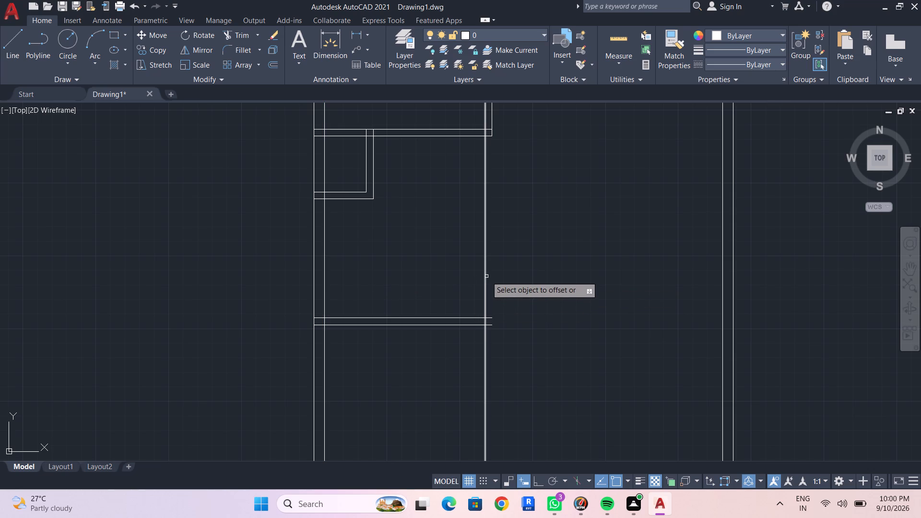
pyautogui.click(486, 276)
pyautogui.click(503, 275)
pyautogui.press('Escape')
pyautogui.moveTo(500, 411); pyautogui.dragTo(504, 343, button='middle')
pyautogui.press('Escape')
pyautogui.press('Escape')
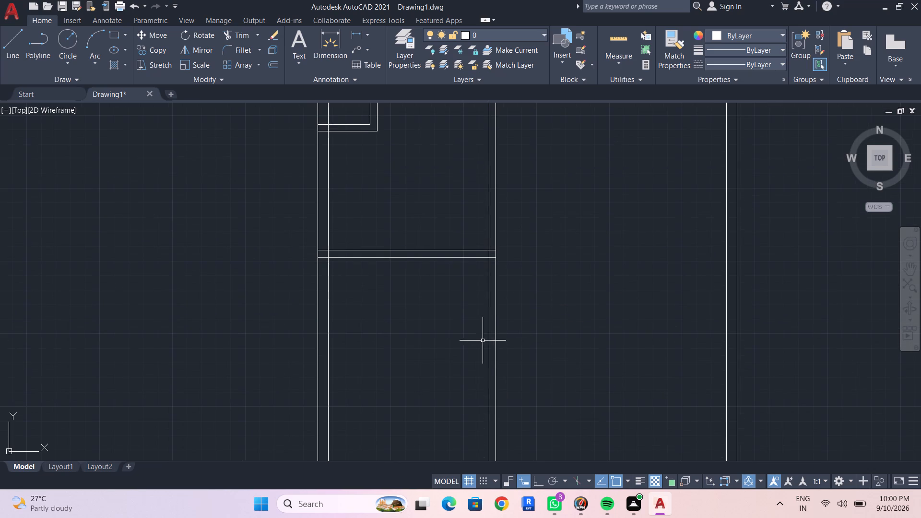
# Measure the width and height of the new room enclosing the small 3' by 4' space.
pyautogui.moveTo(462, 201); pyautogui.dragTo(460, 207, button='middle')
pyautogui.click(616, 47)
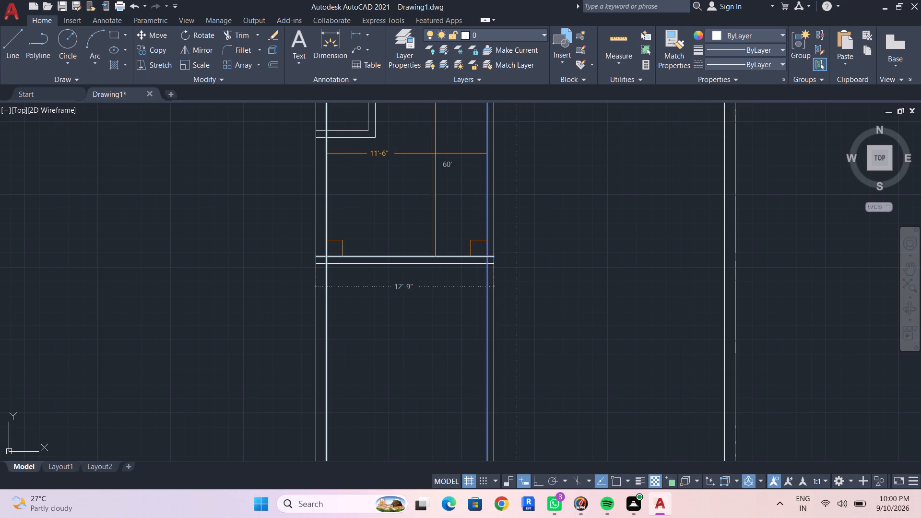
pyautogui.moveTo(438, 208); pyautogui.dragTo(431, 237, button='middle')
pyautogui.scroll(-2, 431, 238)
pyautogui.scroll(2, 431, 239)
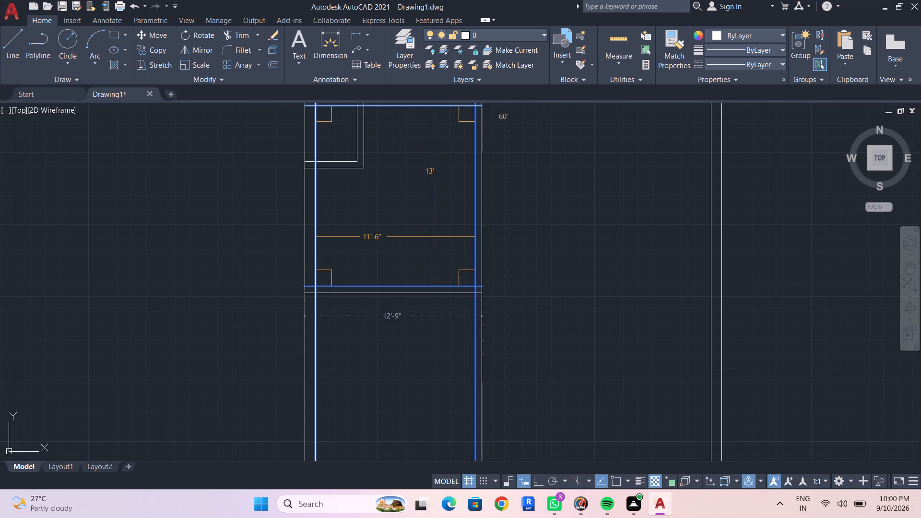
pyautogui.press('Escape')
pyautogui.press('Escape')
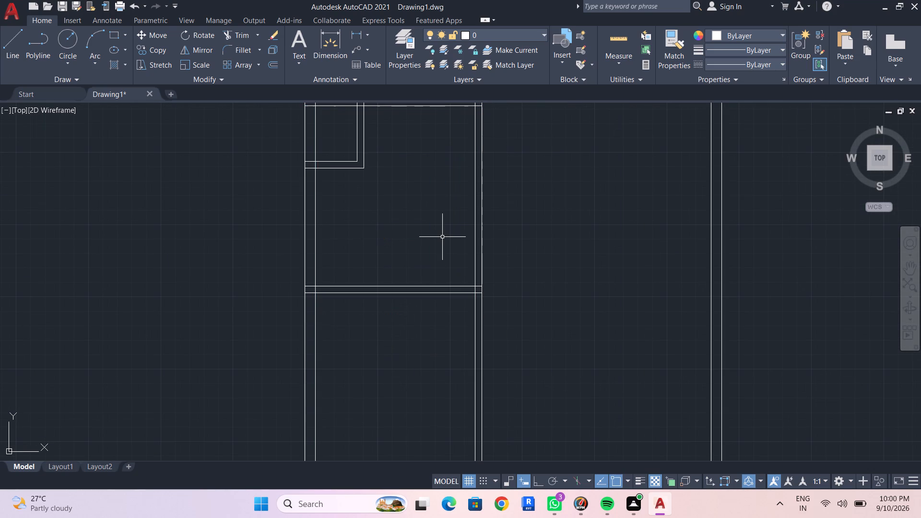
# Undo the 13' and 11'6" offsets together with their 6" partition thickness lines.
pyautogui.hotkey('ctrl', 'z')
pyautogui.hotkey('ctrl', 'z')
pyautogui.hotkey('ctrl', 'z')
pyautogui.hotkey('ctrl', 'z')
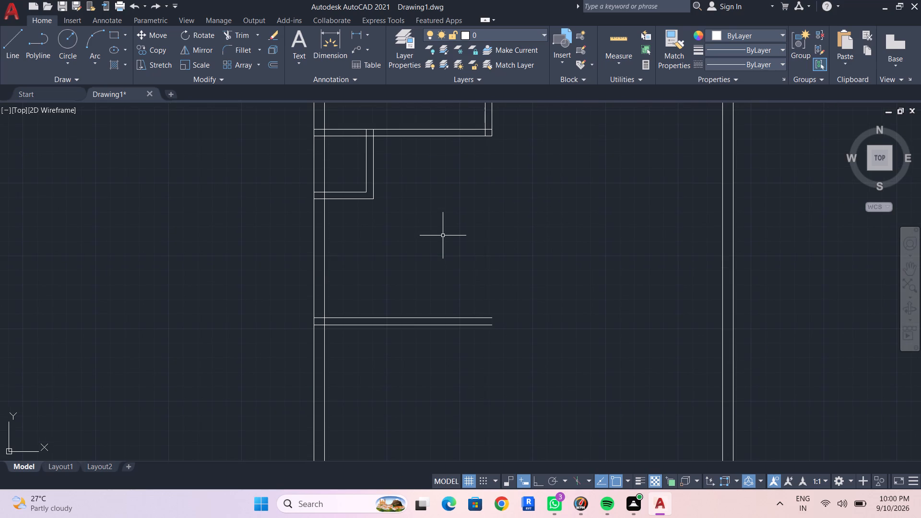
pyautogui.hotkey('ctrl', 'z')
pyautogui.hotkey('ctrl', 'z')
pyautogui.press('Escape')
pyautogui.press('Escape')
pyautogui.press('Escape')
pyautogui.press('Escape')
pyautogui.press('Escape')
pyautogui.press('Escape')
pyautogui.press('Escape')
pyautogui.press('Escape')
# Offset the inner line of the left outer wall 2'7" toward the inside of the plan.
pyautogui.write("OF 2'")
pyautogui.write('7"')
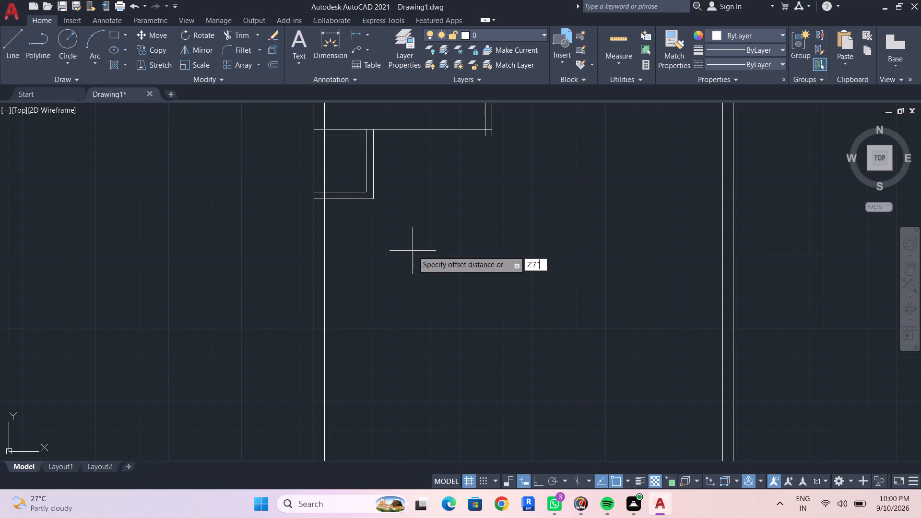
pyautogui.hotkey('shift', 'Return')
pyautogui.click(326, 279)
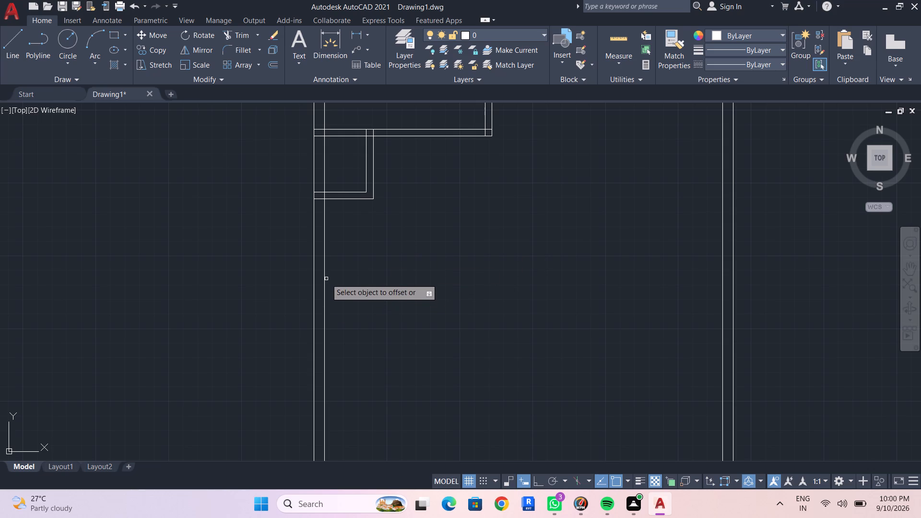
pyautogui.click(324, 274)
pyautogui.click(360, 274)
pyautogui.press('Escape')
pyautogui.press('Escape')
pyautogui.press('Escape')
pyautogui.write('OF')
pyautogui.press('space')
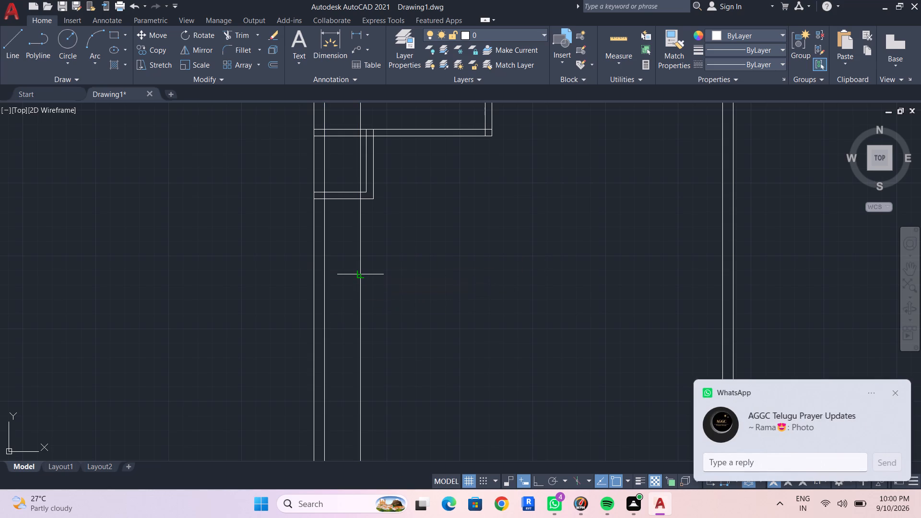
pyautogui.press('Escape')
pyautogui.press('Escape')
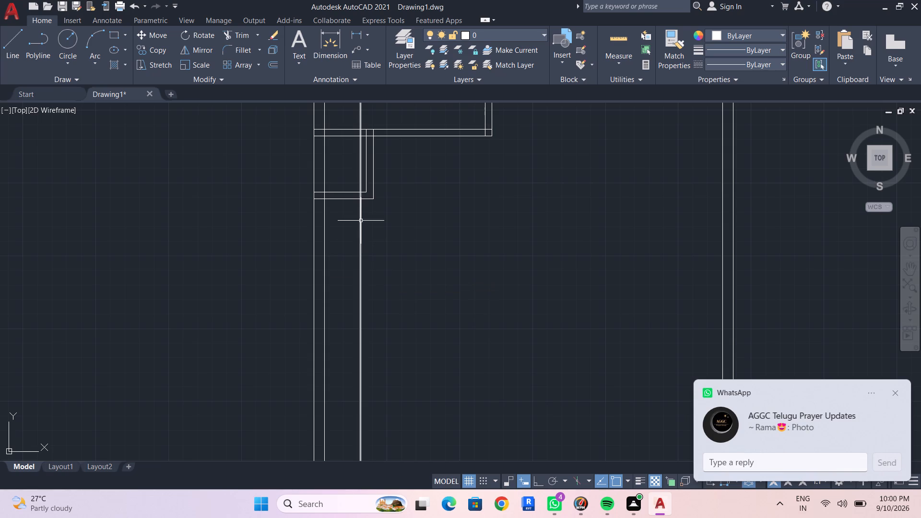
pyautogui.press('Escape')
# Trim the 2'7" vertical line inside the small 3' by 4' space and delete its leftover part running through the rooms above.
pyautogui.write('TR')
pyautogui.press('Return')
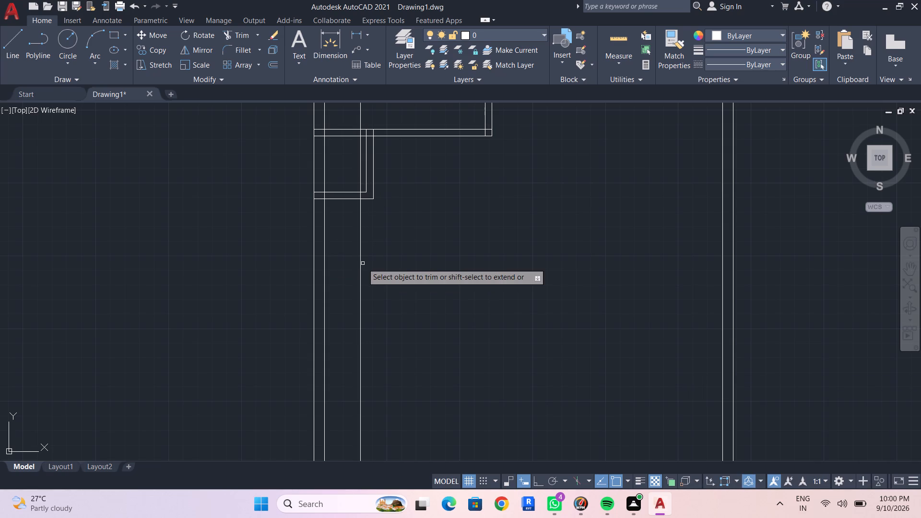
pyautogui.scroll(-2, 360, 263)
pyautogui.click(360, 225)
pyautogui.press('Escape')
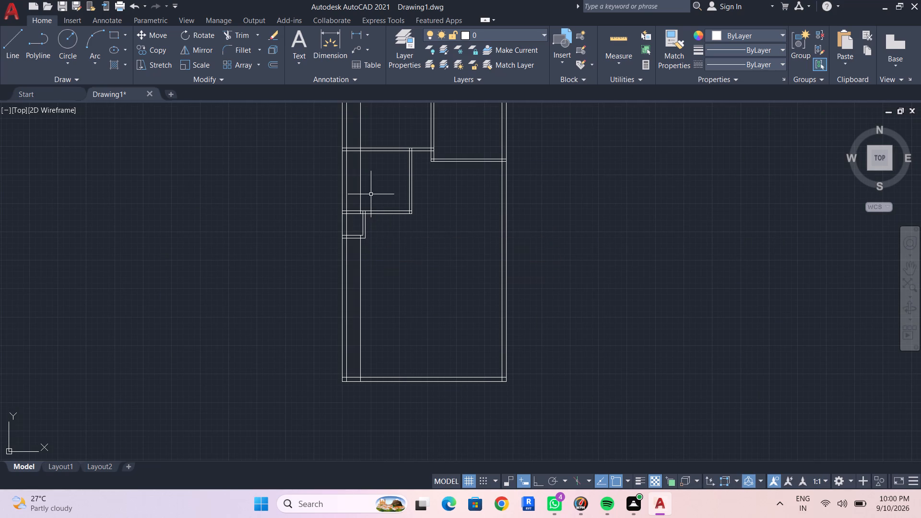
pyautogui.moveTo(371, 194); pyautogui.dragTo(367, 198)
pyautogui.click(359, 198)
pyautogui.press('Delete')
# Offset the bottom line of the small 3' by 4' space's lower wall 5' downward.
pyautogui.scroll(2, 329, 271)
pyautogui.moveTo(380, 277); pyautogui.dragTo(304, 276, button='middle')
pyautogui.press('Escape')
pyautogui.press('Escape')
pyautogui.press('Escape')
pyautogui.write("OF 5'")
pyautogui.press('Return')
pyautogui.scroll(2, 354, 282)
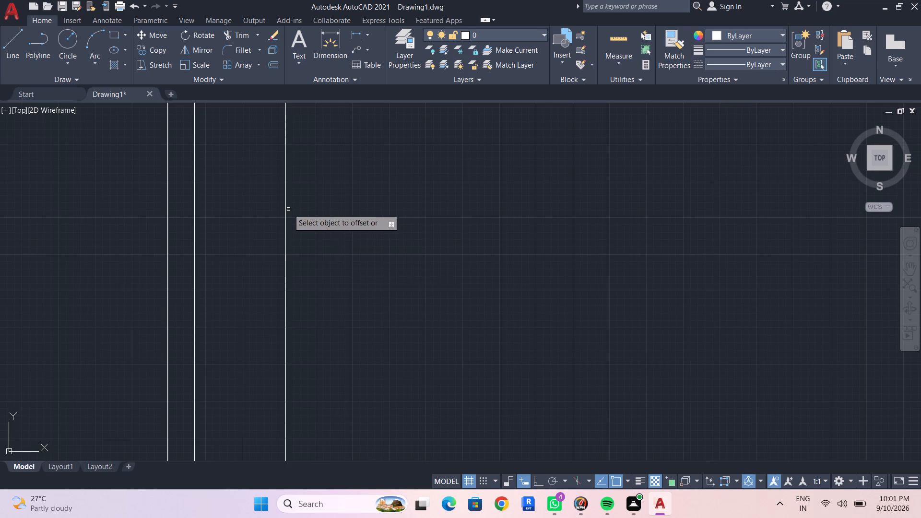
pyautogui.scroll(-1, 242, 248)
pyautogui.moveTo(245, 269); pyautogui.dragTo(245, 283, button='middle')
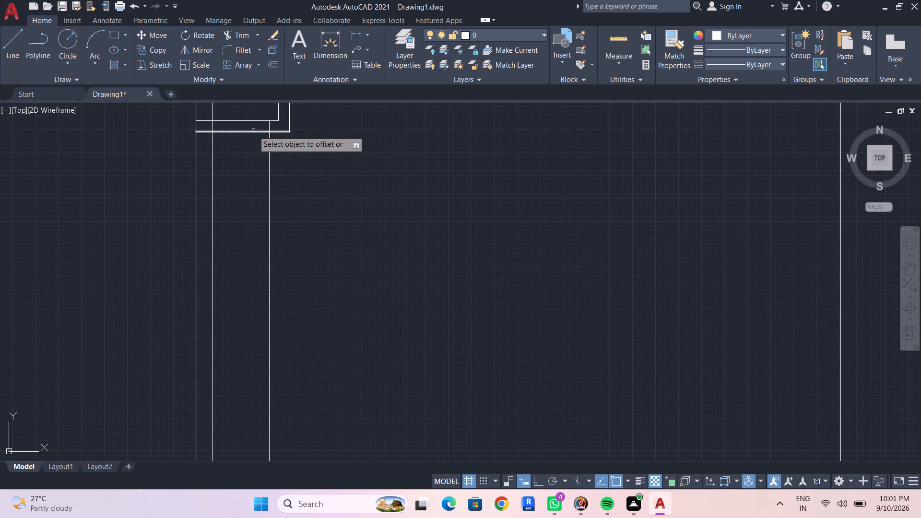
pyautogui.click(253, 133)
pyautogui.click(251, 226)
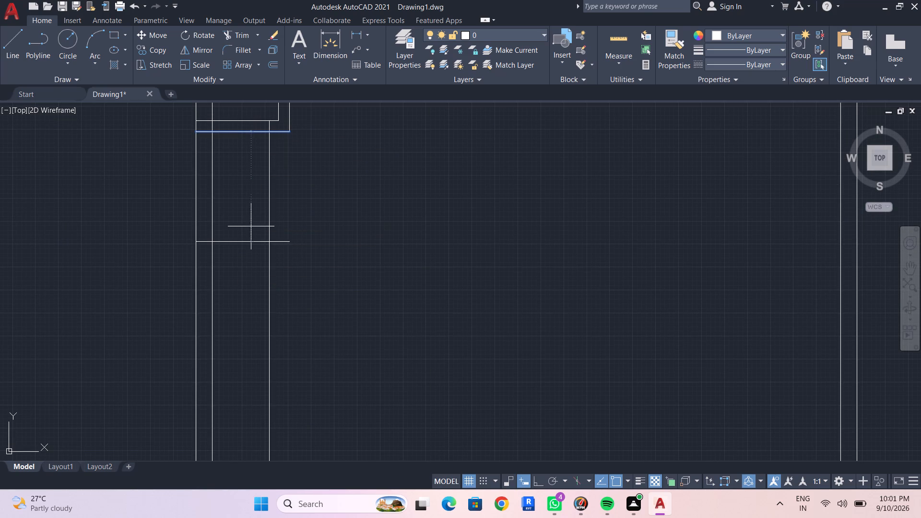
pyautogui.press('Escape')
pyautogui.press('Escape')
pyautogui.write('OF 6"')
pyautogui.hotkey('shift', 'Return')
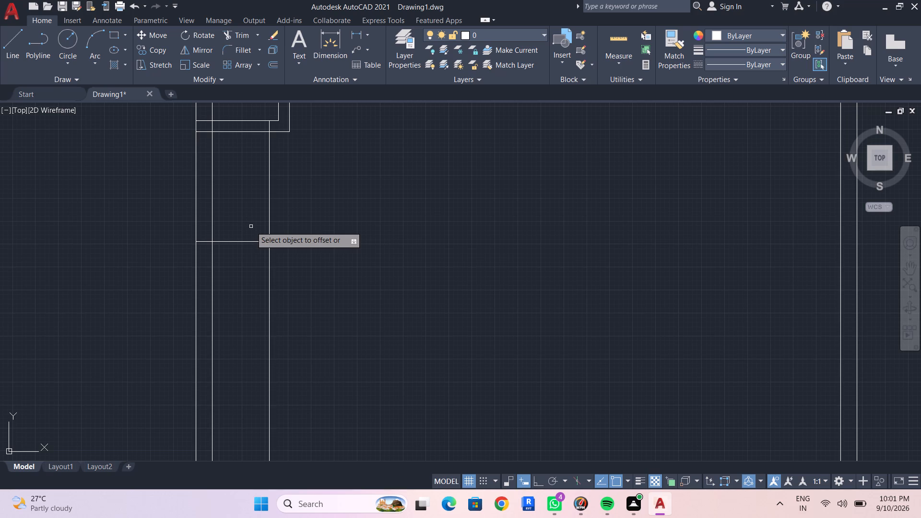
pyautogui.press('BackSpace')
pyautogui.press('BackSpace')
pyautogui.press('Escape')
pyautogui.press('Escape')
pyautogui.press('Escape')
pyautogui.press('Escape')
# Offset the new 5' horizontal line 6" downward to give the partition its thickness.
pyautogui.write('OF')
pyautogui.press('space')
pyautogui.write('6"')
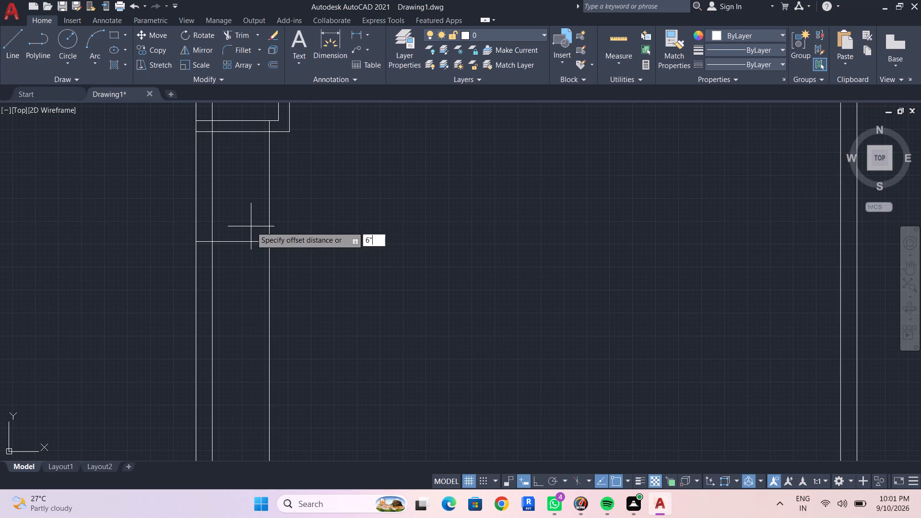
pyautogui.hotkey('shift', 'Return')
pyautogui.click(253, 241)
pyautogui.click(254, 252)
pyautogui.press('Escape')
pyautogui.press('Escape')
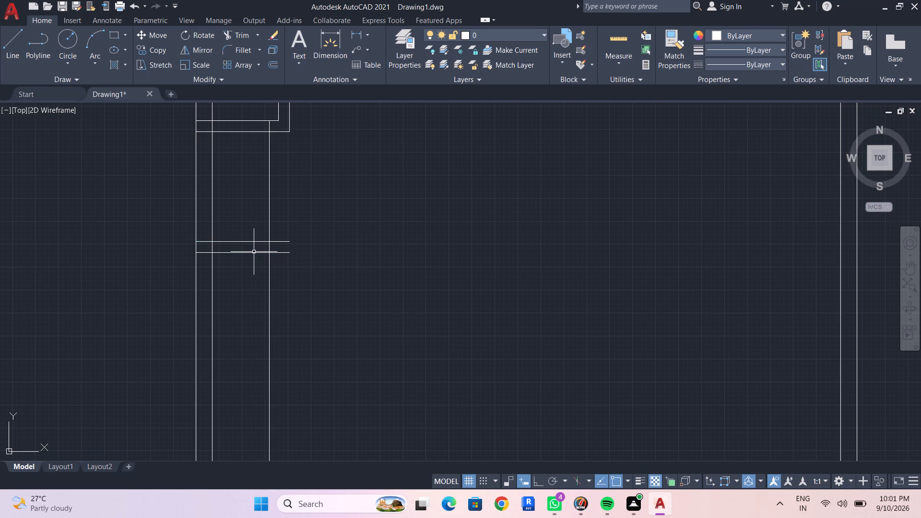
# Trim the two partition line ends past the 2'7" vertical line and the part of that vertical below the partition.
pyautogui.write('TR')
pyautogui.press('Return')
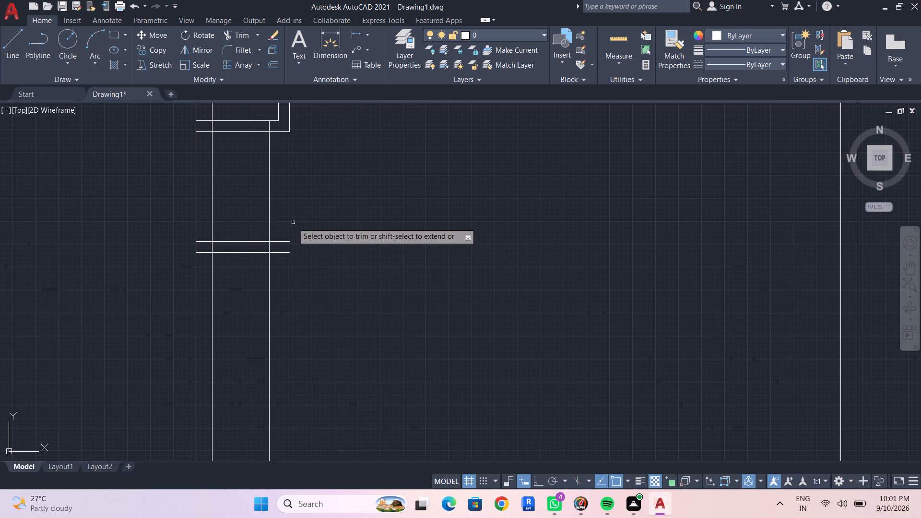
pyautogui.moveTo(293, 222); pyautogui.dragTo(268, 267)
pyautogui.scroll(-2, 274, 272)
pyautogui.moveTo(275, 278); pyautogui.dragTo(291, 225, button='middle')
pyautogui.moveTo(309, 305); pyautogui.dragTo(317, 222, button='middle')
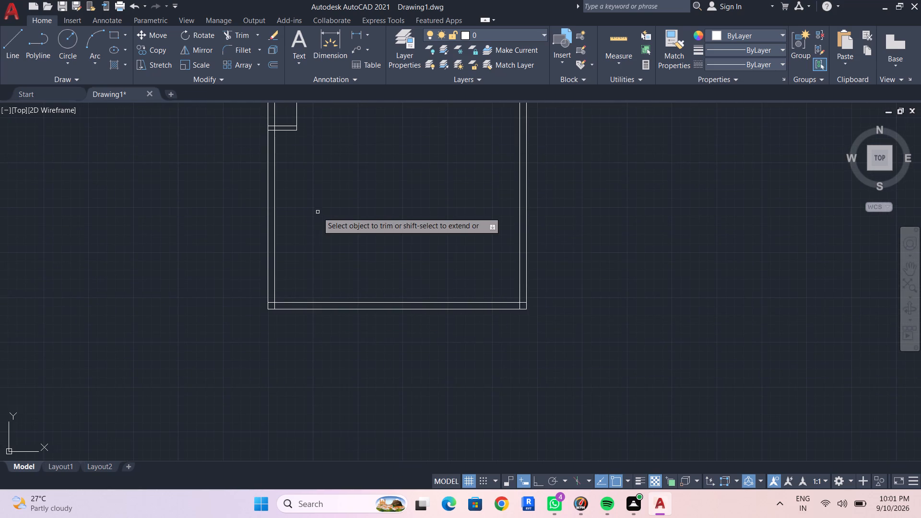
pyautogui.moveTo(314, 224); pyautogui.dragTo(297, 332, button='middle')
pyautogui.press('Escape')
pyautogui.press('Escape')
# Measure the inside width and height of the narrow space directly below the small 3' by 4' space.
pyautogui.scroll(1, 273, 210)
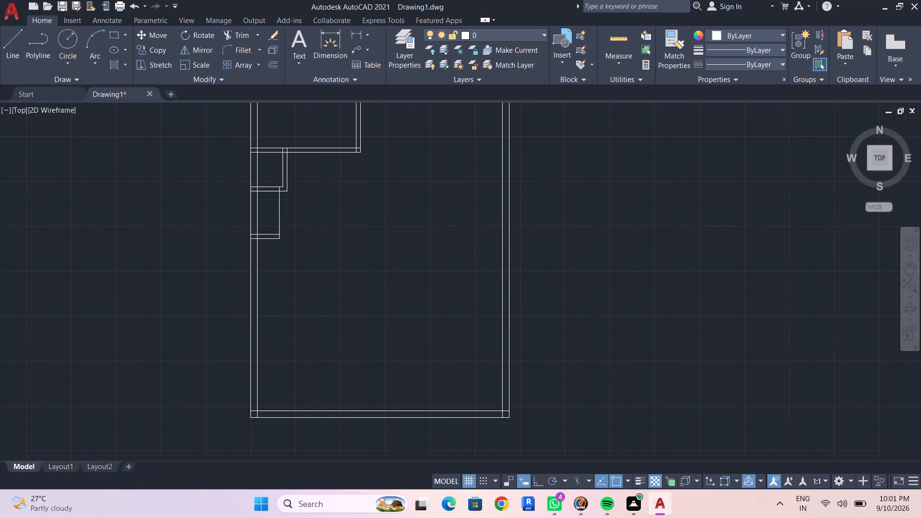
pyautogui.moveTo(264, 216); pyautogui.dragTo(263, 223, button='middle')
pyautogui.scroll(1, 264, 219)
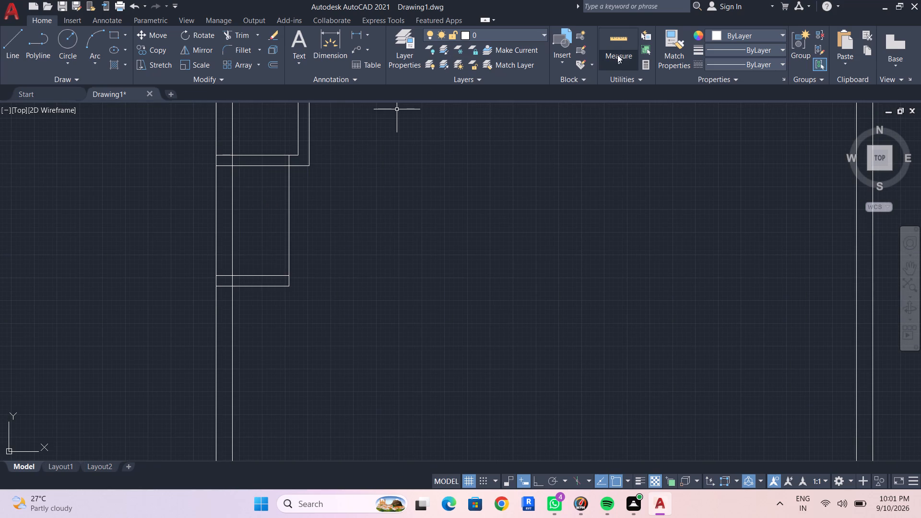
pyautogui.click(614, 35)
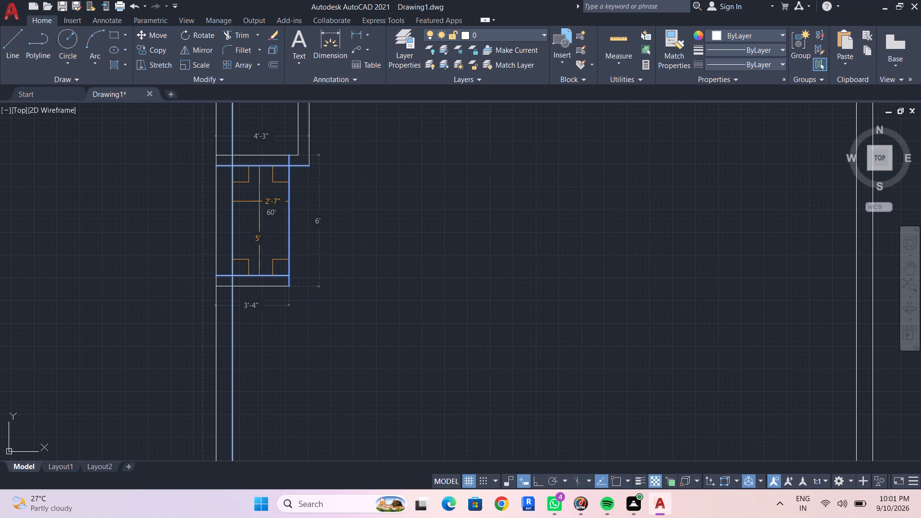
pyautogui.scroll(-3, 371, 205)
pyautogui.moveTo(371, 219); pyautogui.dragTo(371, 226, button='middle')
pyautogui.press('Escape')
pyautogui.press('Escape')
pyautogui.scroll(3, 359, 222)
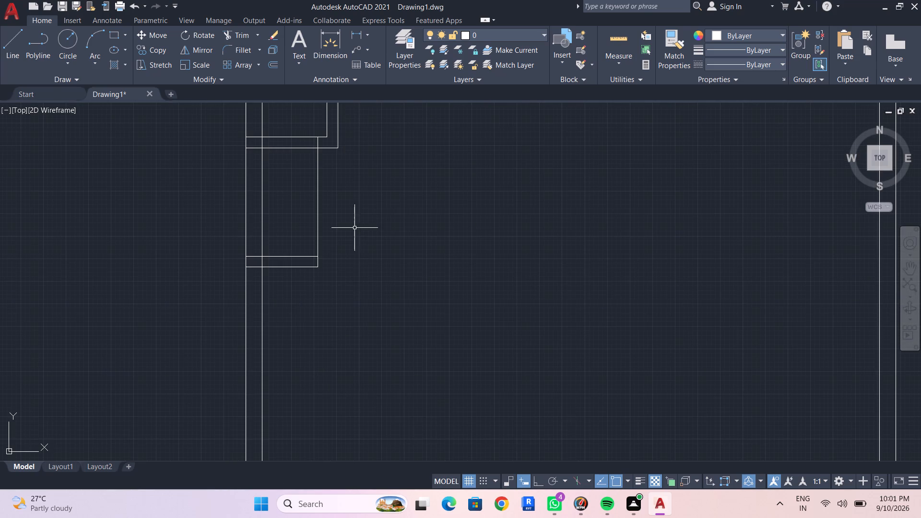
pyautogui.press('Escape')
pyautogui.press('Escape')
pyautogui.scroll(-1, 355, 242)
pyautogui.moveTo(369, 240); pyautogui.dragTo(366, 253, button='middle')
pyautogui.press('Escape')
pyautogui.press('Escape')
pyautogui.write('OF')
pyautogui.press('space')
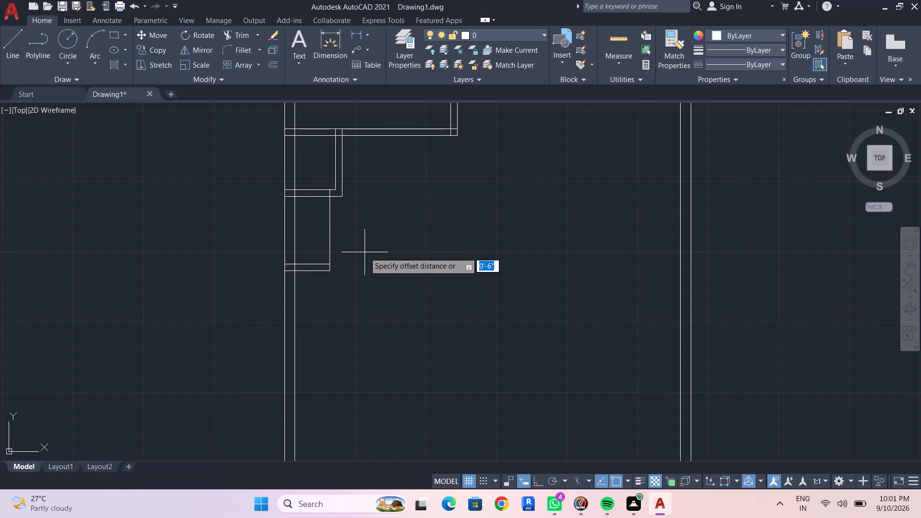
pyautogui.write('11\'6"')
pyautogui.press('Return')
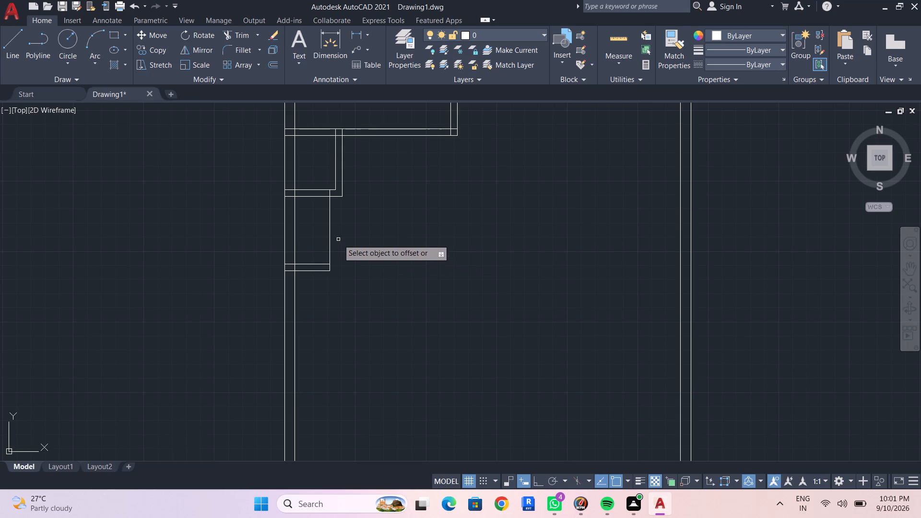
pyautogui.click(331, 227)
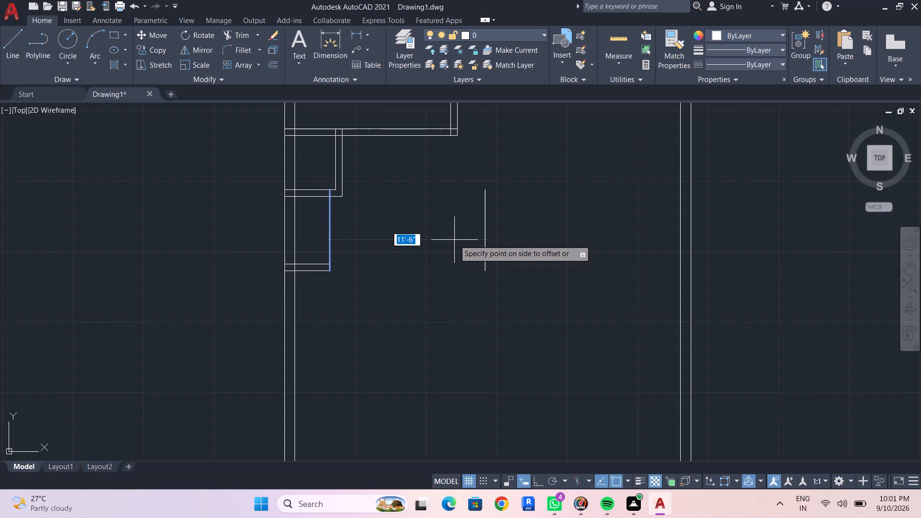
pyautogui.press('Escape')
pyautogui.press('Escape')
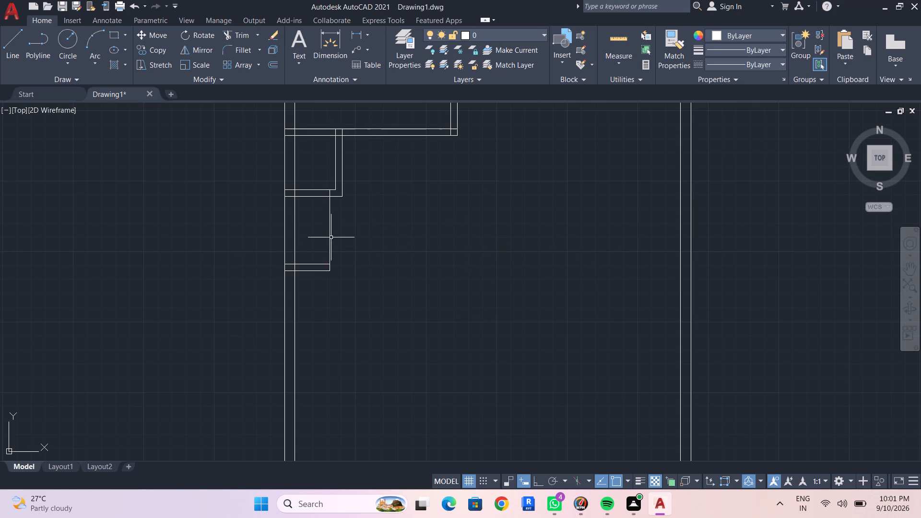
# Delete the narrow space below the small 3' by 4' space: its vertical line and both lower partition lines.
pyautogui.click(331, 237)
pyautogui.press('Delete')
pyautogui.scroll(2, 331, 236)
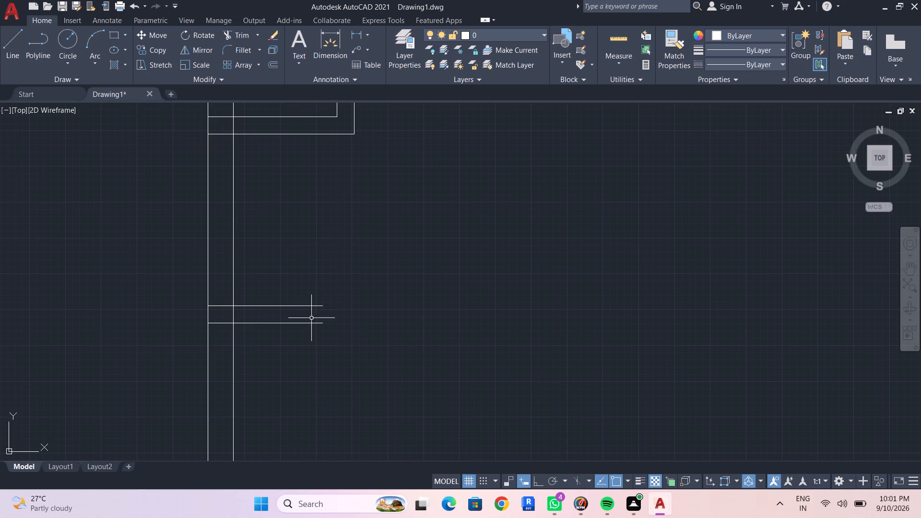
pyautogui.click(311, 306)
pyautogui.click(311, 323)
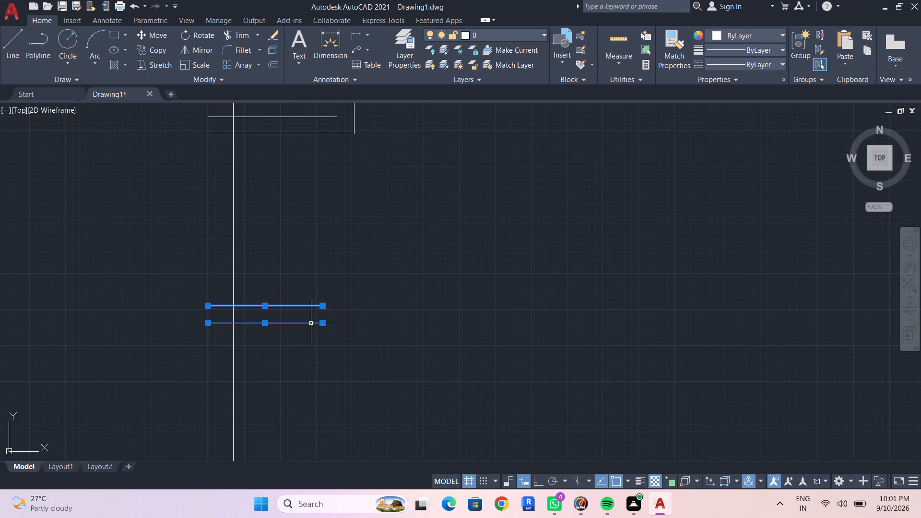
pyautogui.press('Delete')
pyautogui.scroll(-2, 349, 294)
pyautogui.moveTo(349, 294); pyautogui.dragTo(345, 289, button='middle')
pyautogui.press('Escape')
pyautogui.press('Escape')
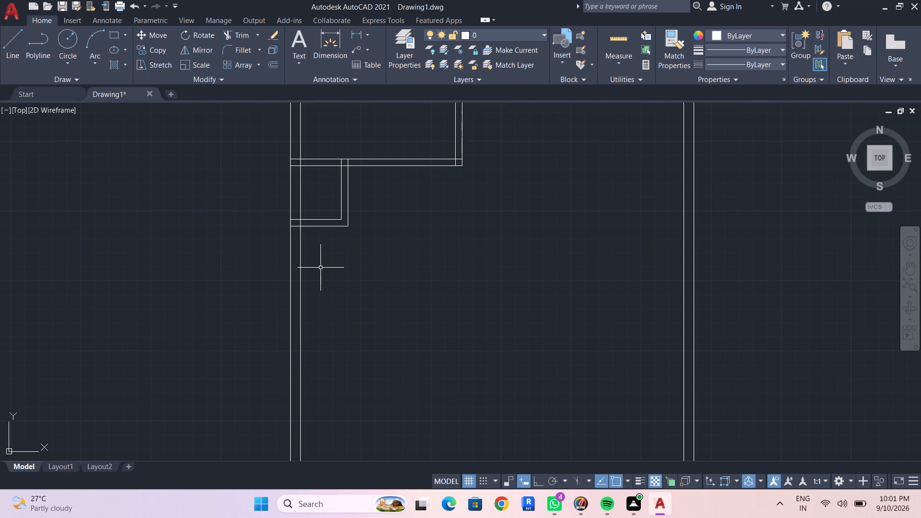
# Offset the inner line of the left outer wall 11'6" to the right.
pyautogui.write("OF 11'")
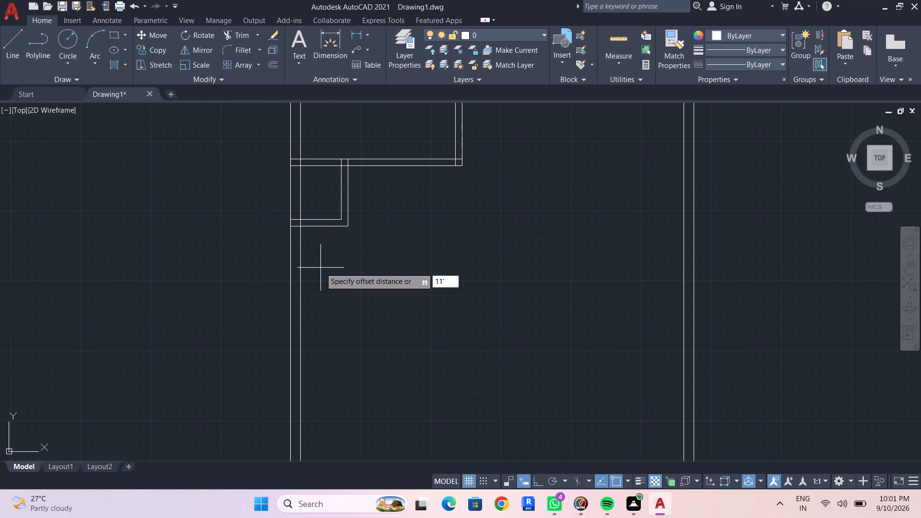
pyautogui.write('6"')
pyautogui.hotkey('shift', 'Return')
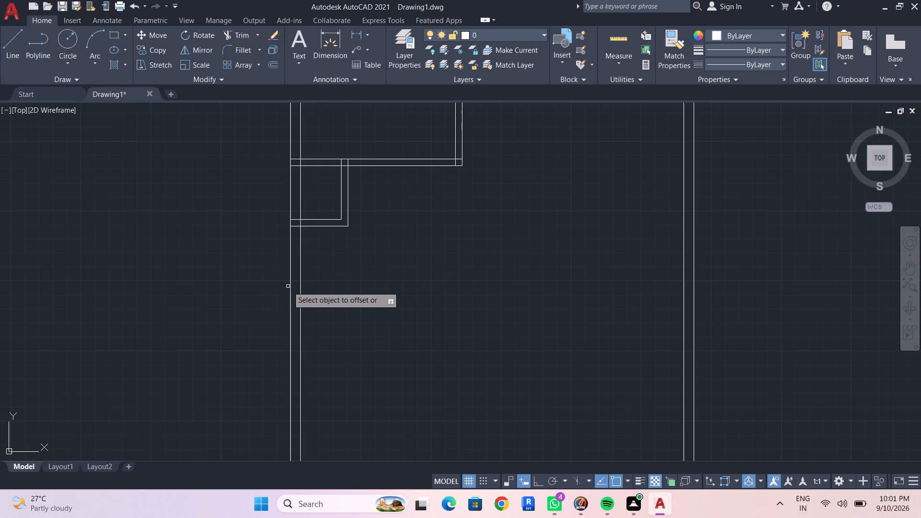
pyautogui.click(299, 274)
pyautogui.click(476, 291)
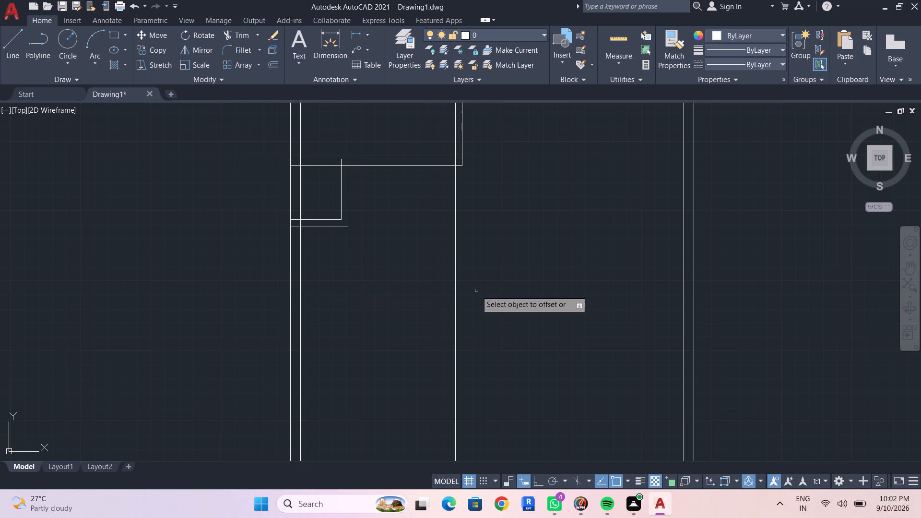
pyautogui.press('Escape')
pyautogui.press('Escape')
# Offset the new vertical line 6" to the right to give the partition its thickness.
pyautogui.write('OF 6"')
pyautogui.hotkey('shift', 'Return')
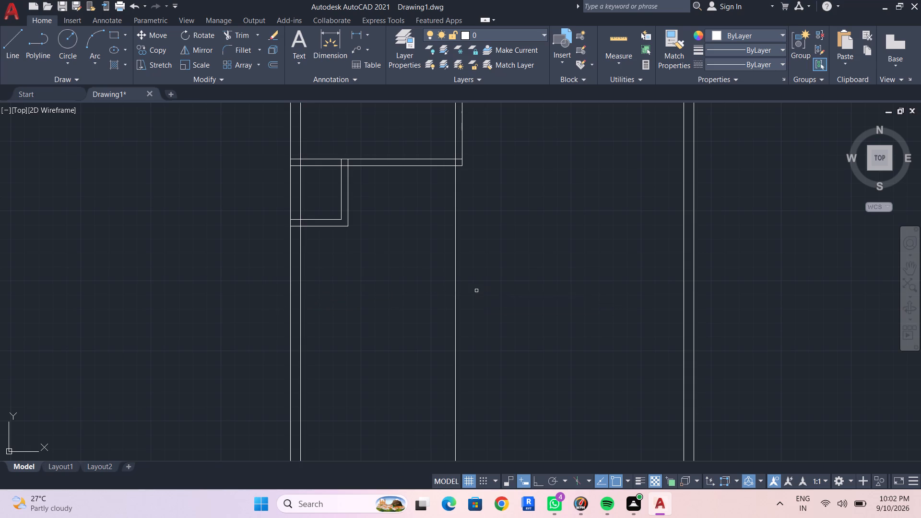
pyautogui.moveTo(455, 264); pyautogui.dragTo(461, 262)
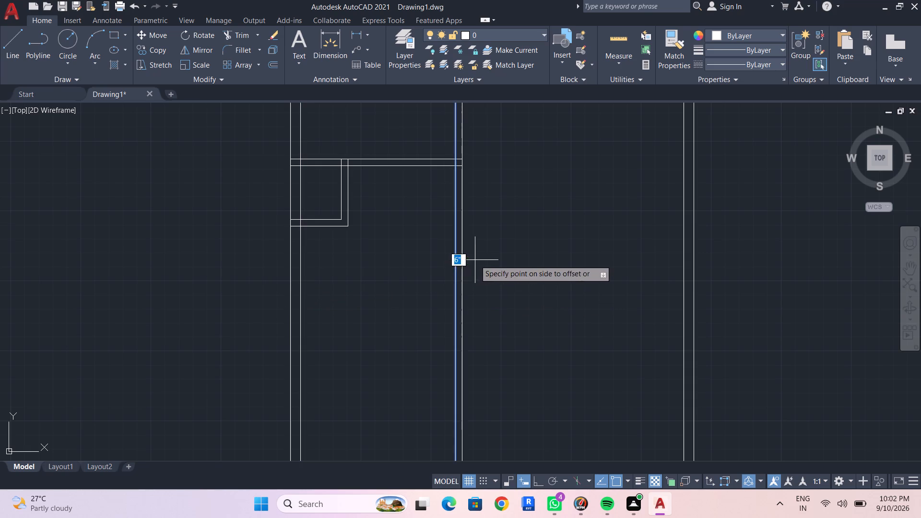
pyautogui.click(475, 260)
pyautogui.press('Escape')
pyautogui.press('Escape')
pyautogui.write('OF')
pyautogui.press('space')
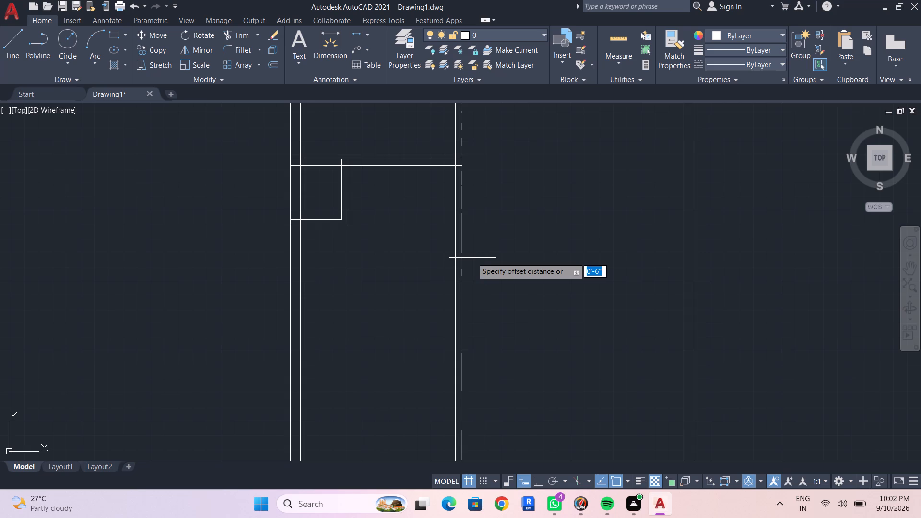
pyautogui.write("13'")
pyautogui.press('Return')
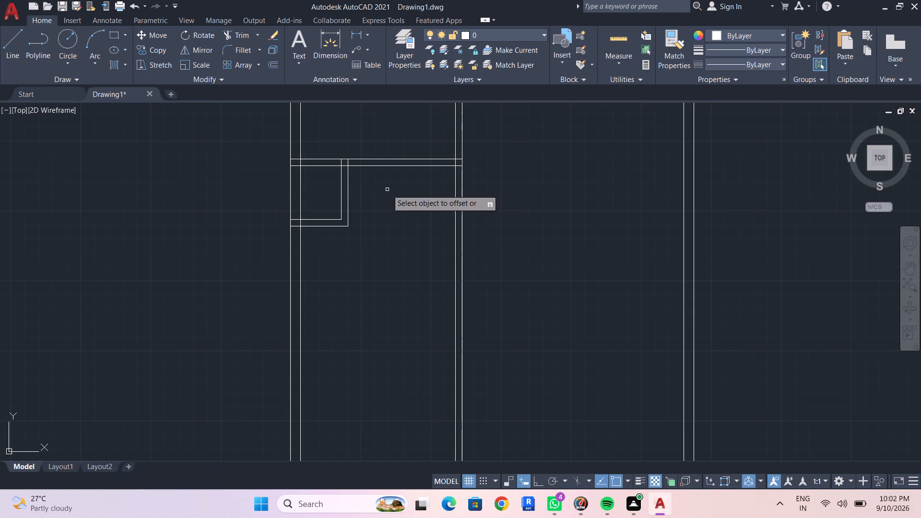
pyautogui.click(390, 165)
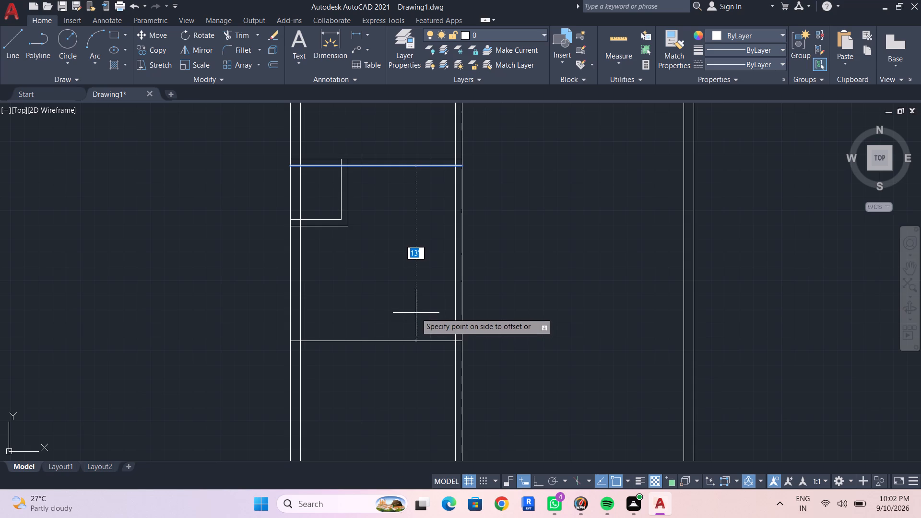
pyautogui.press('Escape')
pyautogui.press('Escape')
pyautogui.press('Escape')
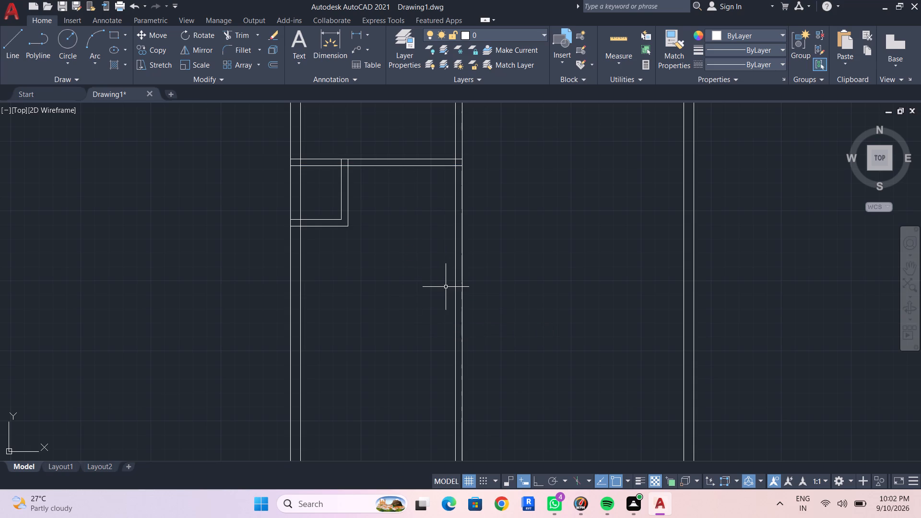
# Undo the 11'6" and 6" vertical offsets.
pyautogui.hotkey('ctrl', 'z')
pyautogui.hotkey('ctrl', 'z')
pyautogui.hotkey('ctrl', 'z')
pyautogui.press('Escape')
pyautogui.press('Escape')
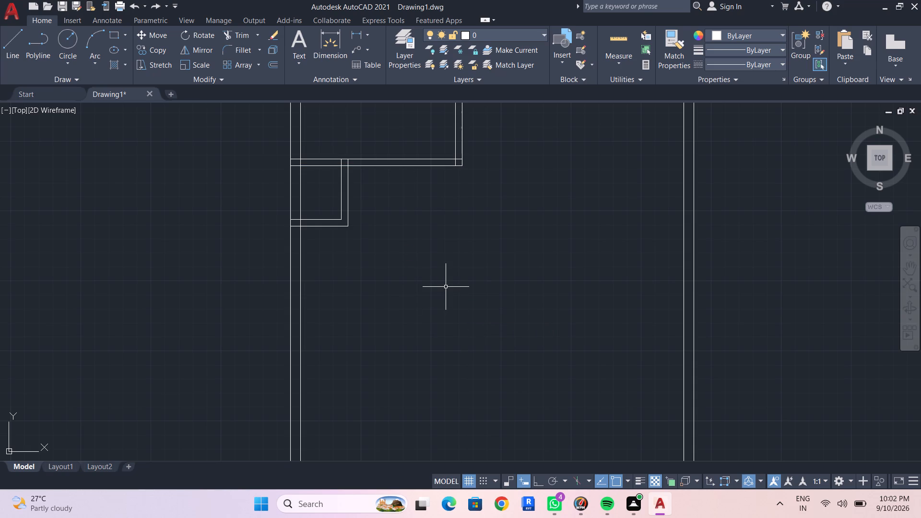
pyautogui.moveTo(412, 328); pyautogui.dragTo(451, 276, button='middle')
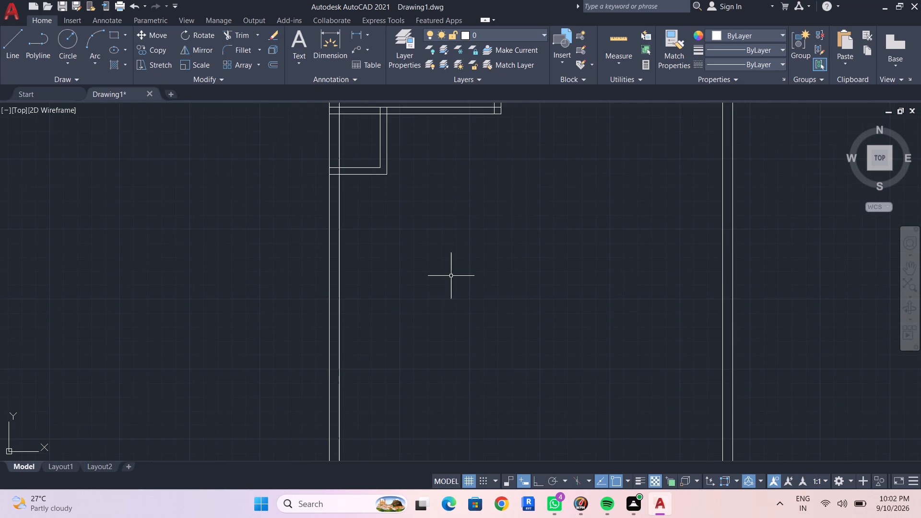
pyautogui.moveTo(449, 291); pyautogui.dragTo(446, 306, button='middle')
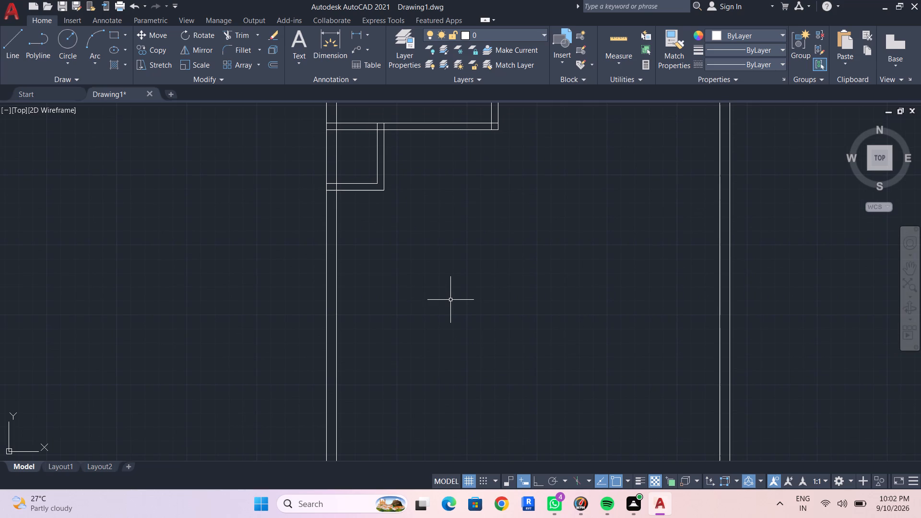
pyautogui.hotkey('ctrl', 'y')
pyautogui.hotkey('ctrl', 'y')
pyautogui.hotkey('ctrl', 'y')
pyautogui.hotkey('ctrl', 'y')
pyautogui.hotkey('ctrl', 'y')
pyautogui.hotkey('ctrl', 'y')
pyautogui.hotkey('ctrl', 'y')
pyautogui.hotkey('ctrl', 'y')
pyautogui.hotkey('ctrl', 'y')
# Trim the upper line of the partition above the small 3' by 4' space, from its inner vertical line to the left outer wall.
pyautogui.moveTo(495, 294); pyautogui.dragTo(440, 352, button='middle')
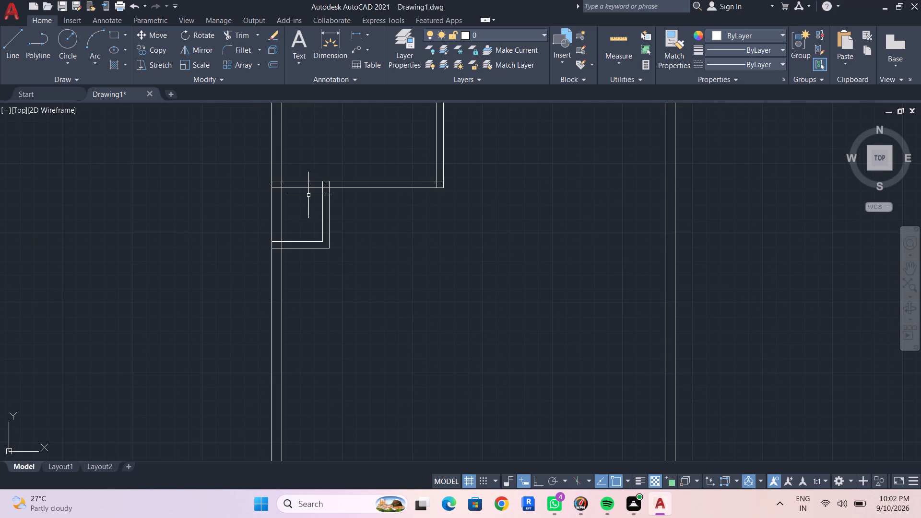
pyautogui.press('t')
pyautogui.press('r')
pyautogui.press('Return')
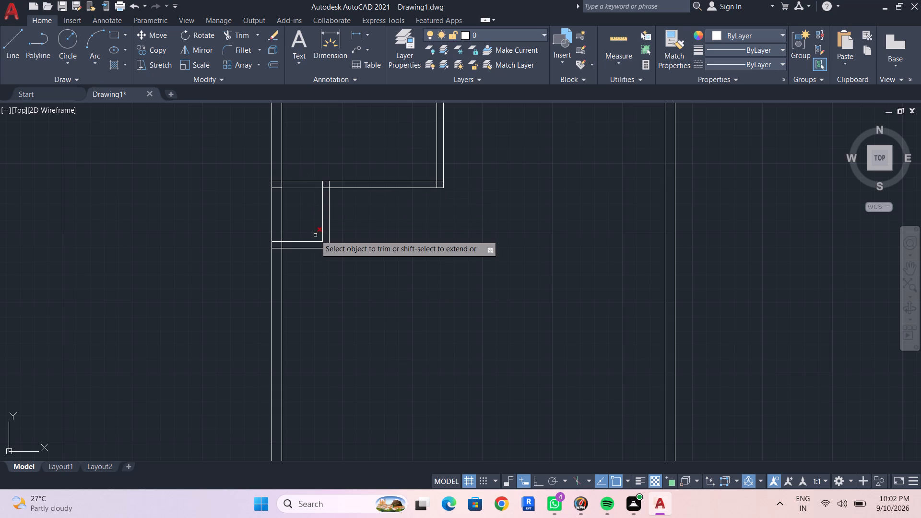
pyautogui.click(300, 180)
pyautogui.click(274, 181)
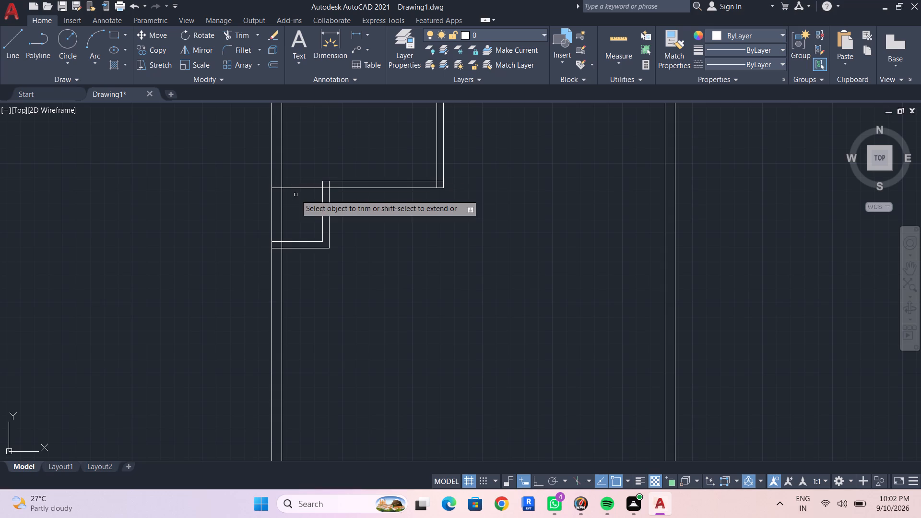
pyautogui.press('Escape')
pyautogui.press('Escape')
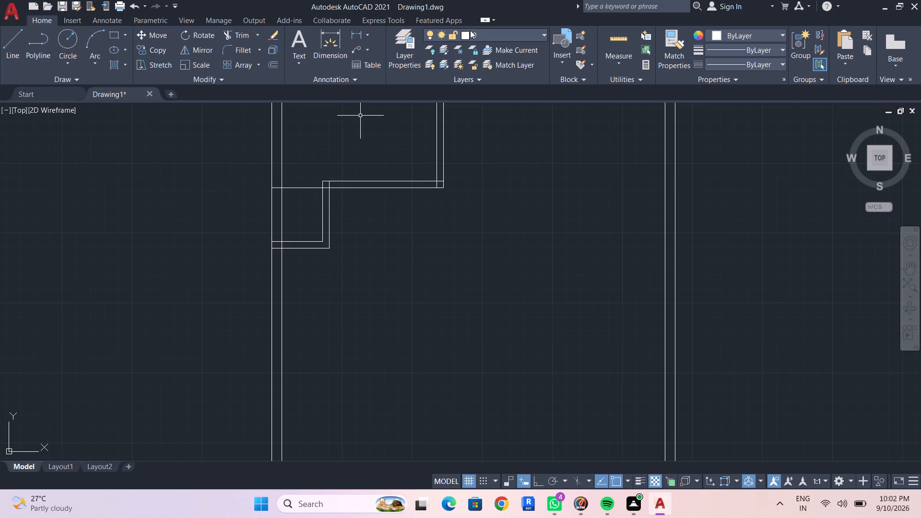
# Measure the clear width between the outer walls just below the small 3' by 4' space.
pyautogui.click(626, 45)
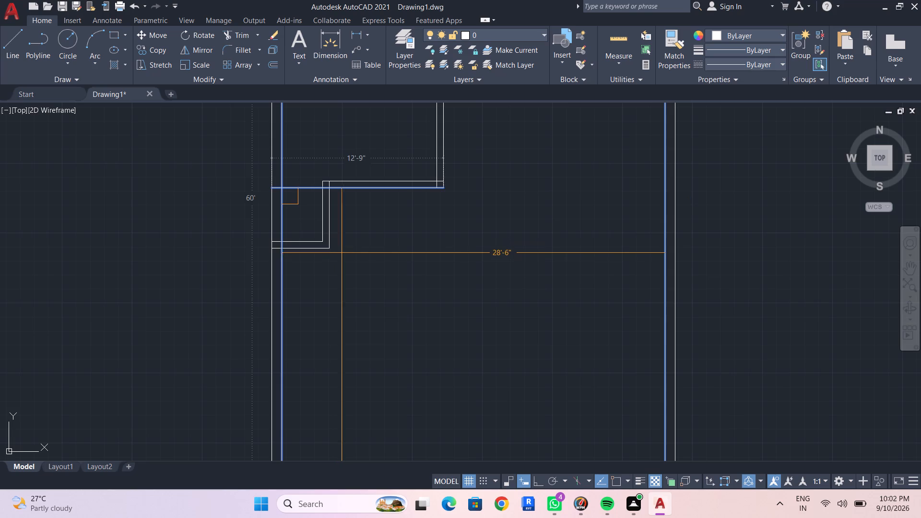
pyautogui.moveTo(345, 238); pyautogui.dragTo(347, 215, button='middle')
pyautogui.press('Escape')
pyautogui.press('Escape')
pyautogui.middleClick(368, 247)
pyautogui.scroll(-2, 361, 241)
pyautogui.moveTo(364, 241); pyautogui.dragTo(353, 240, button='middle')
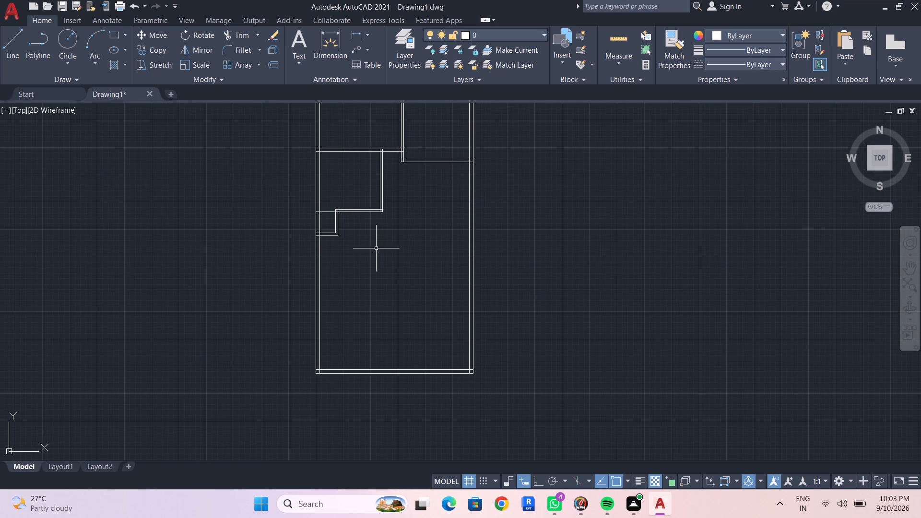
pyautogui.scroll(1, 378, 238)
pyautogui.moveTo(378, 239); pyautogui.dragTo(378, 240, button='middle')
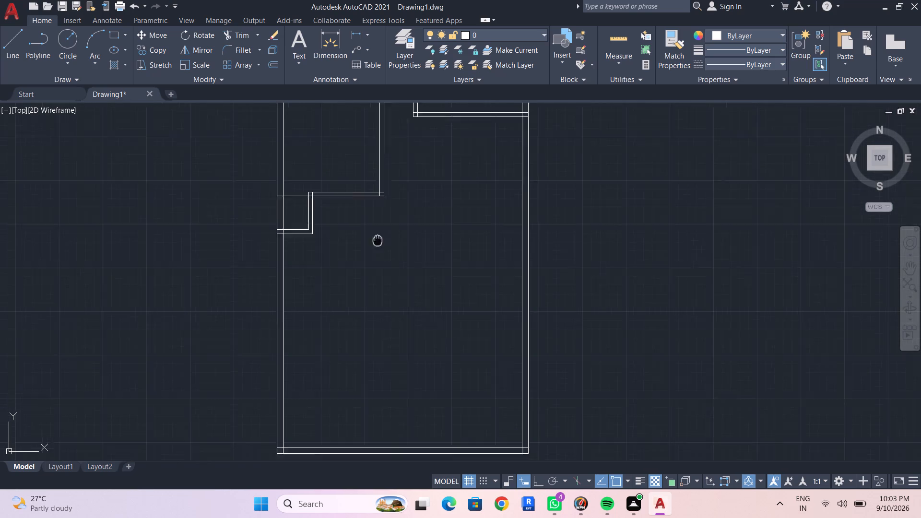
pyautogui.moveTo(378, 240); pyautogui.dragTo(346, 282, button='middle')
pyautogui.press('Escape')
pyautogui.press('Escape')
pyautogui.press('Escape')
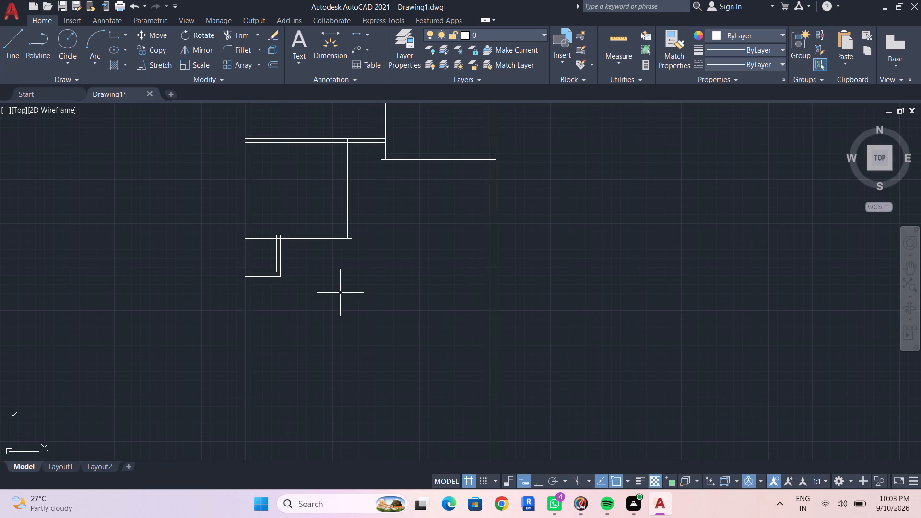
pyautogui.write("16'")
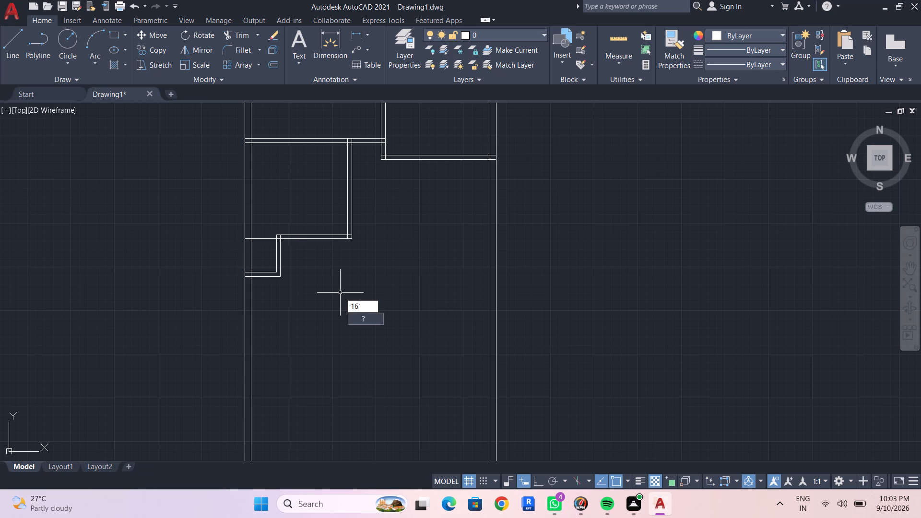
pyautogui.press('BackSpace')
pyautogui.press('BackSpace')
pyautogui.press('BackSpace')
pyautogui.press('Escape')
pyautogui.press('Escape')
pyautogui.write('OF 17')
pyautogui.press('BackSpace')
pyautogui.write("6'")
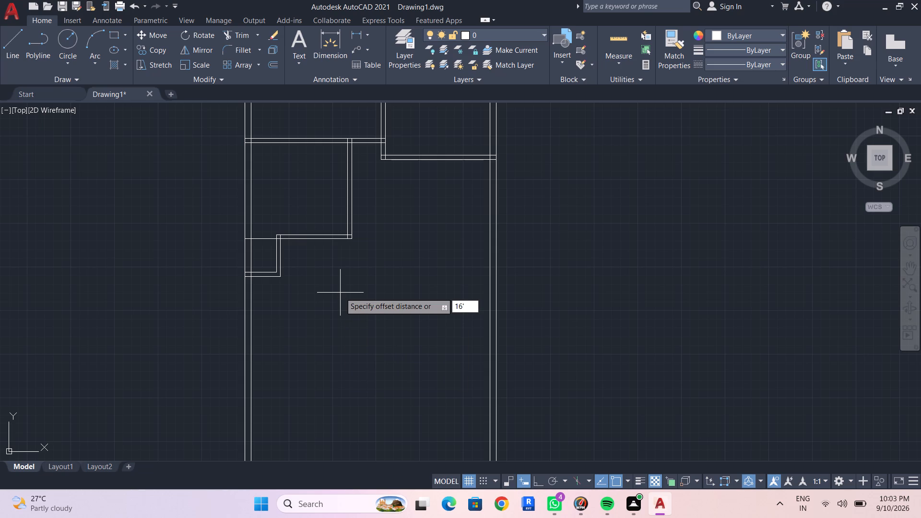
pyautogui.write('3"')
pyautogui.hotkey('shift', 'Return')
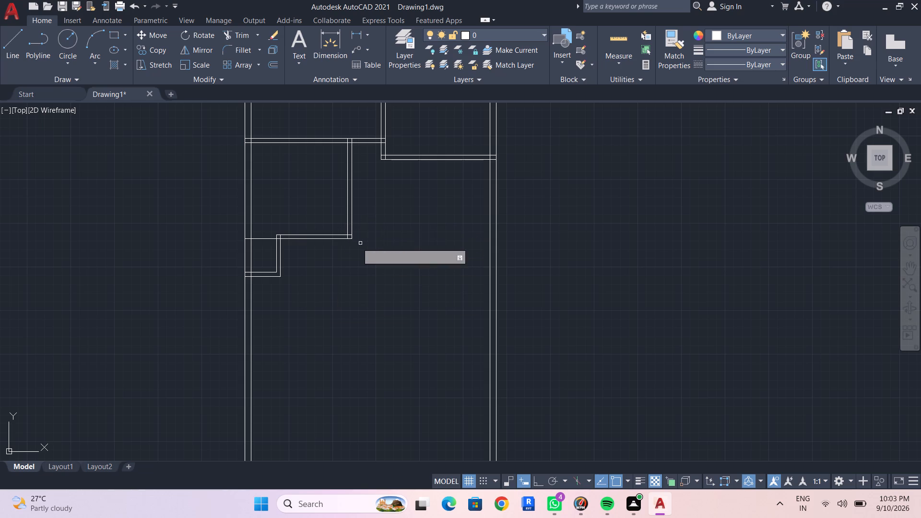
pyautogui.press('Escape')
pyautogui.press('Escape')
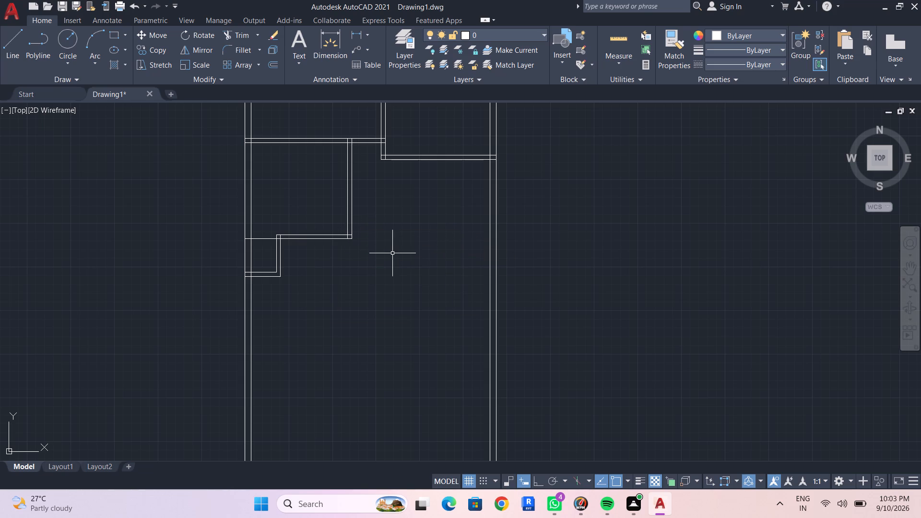
# Extend both vertical lines of the left room's partition down to the inner face of the bottom outer wall.
pyautogui.write('EX')
pyautogui.press('Return')
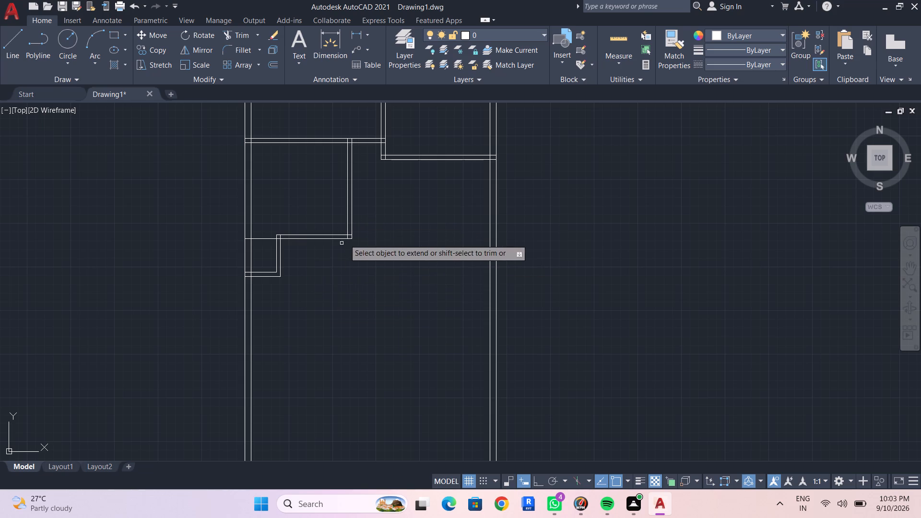
pyautogui.press('Escape')
pyautogui.press('Escape')
pyautogui.write('EX')
pyautogui.press('Return')
pyautogui.scroll(3, 358, 237)
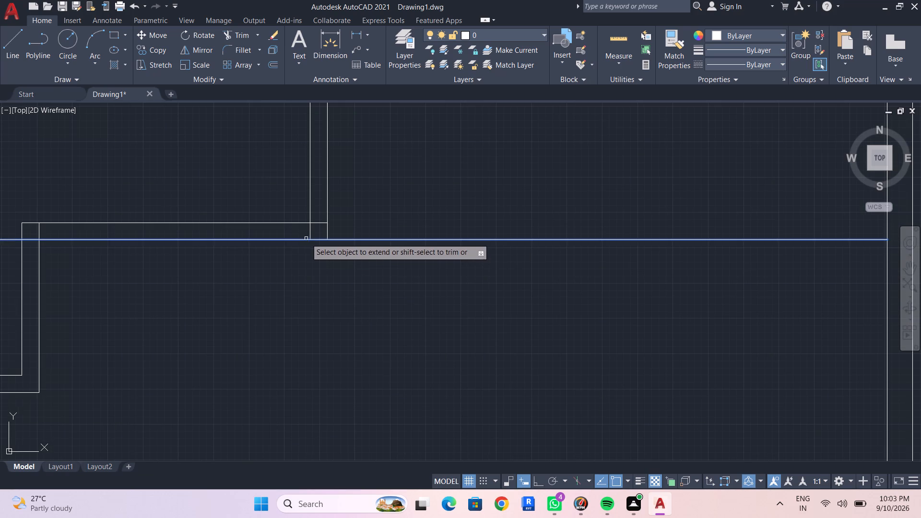
pyautogui.scroll(-1, 357, 295)
pyautogui.moveTo(358, 295); pyautogui.dragTo(402, 187, button='middle')
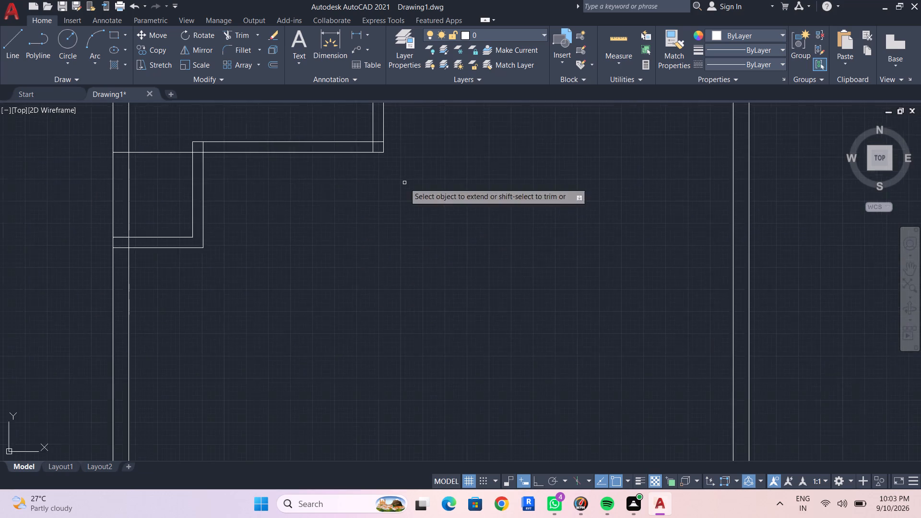
pyautogui.scroll(-4, 401, 207)
pyautogui.moveTo(444, 270); pyautogui.dragTo(434, 234, button='middle')
pyautogui.scroll(1, 409, 206)
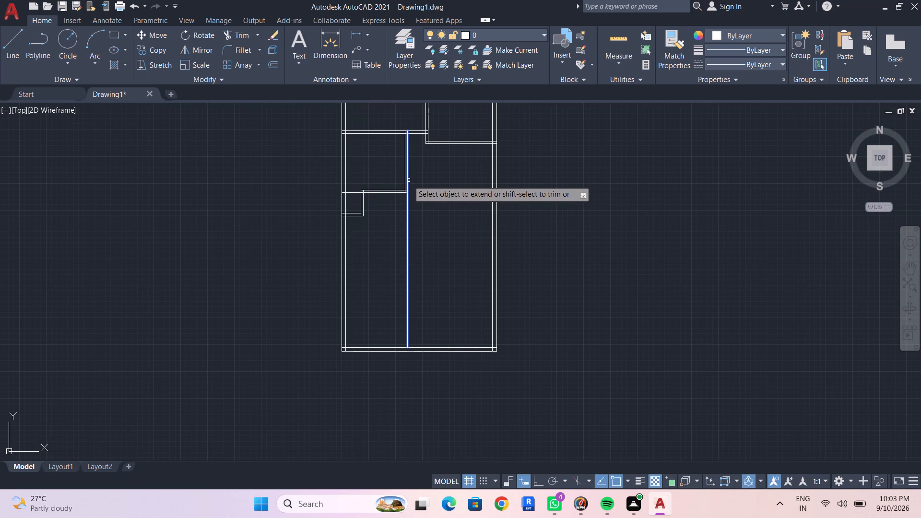
pyautogui.click(408, 180)
pyautogui.click(405, 181)
pyautogui.press('Escape')
pyautogui.middleClick(433, 240)
pyautogui.press('Escape')
pyautogui.press('Escape')
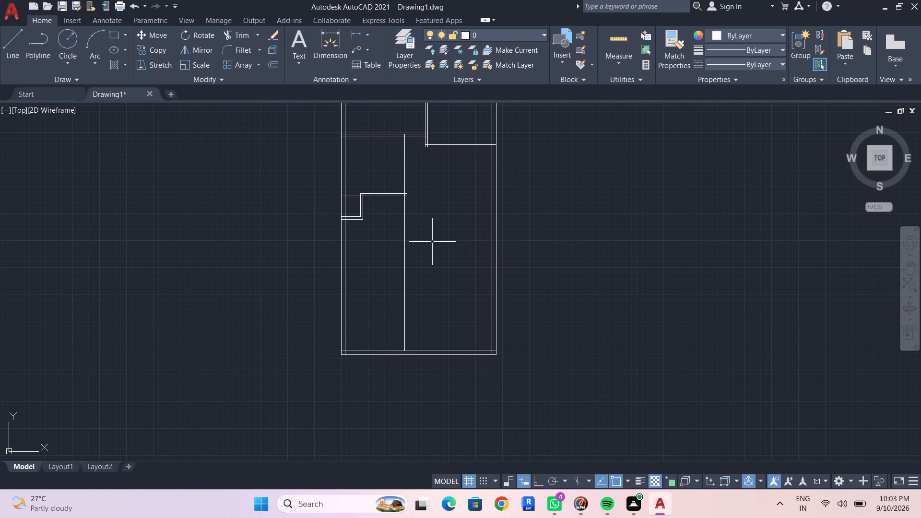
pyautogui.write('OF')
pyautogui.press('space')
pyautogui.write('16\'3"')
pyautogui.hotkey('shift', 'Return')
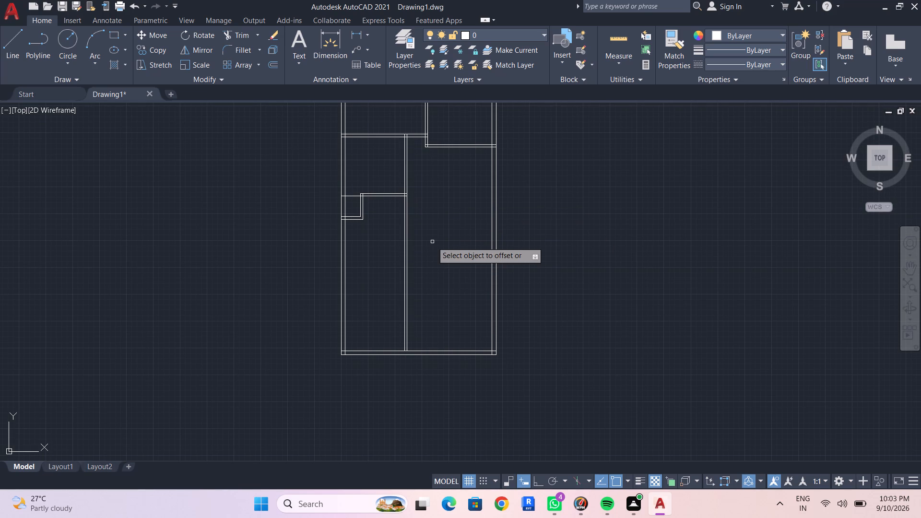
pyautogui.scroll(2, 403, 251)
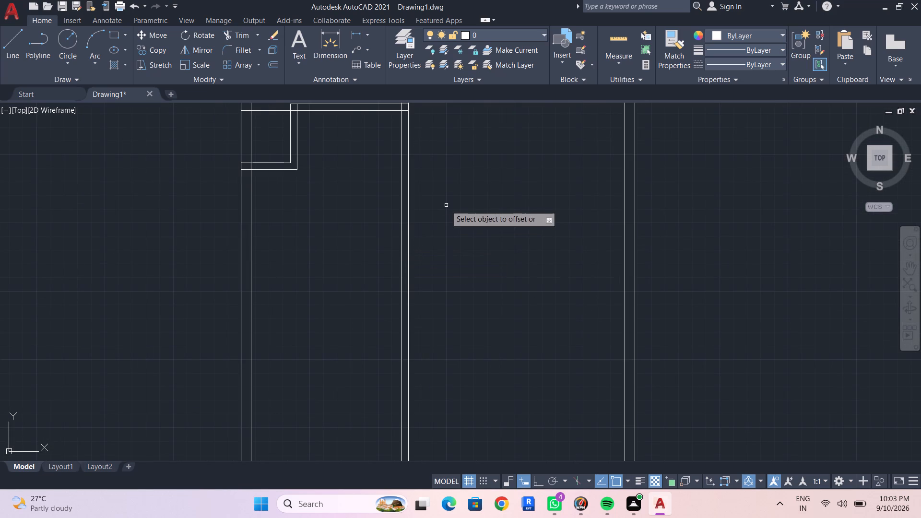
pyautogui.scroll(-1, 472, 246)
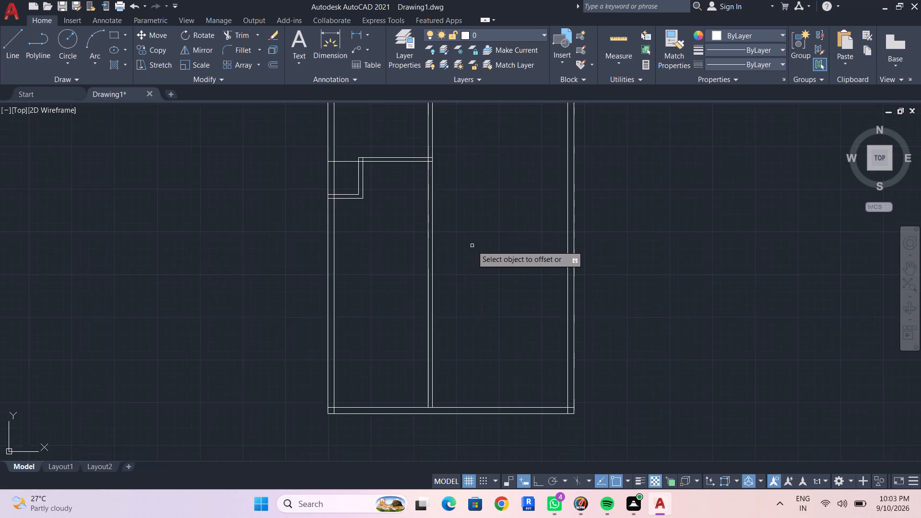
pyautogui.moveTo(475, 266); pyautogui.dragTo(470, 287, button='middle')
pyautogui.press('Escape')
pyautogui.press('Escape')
# Measure the clear width between the extended vertical partition and the right outer wall.
pyautogui.click(625, 36)
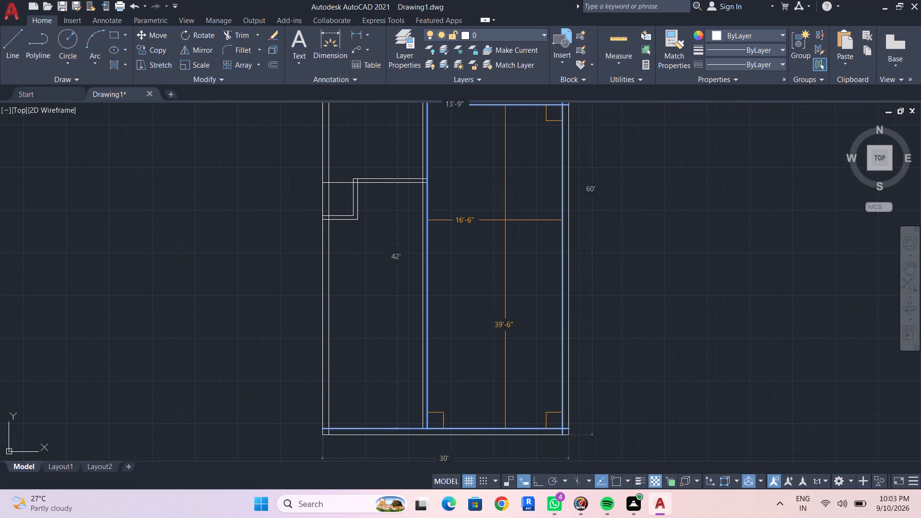
pyautogui.moveTo(501, 220); pyautogui.dragTo(501, 253, button='middle')
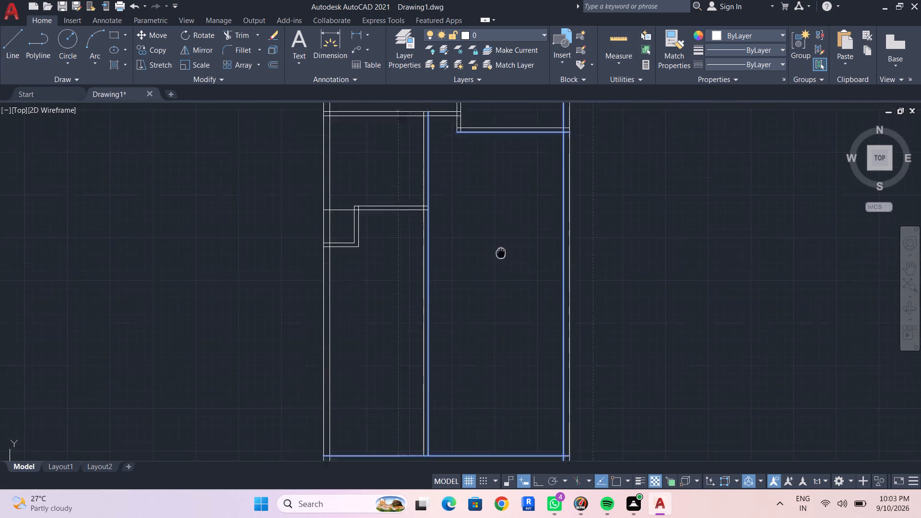
pyautogui.moveTo(501, 253); pyautogui.dragTo(488, 304, button='middle')
pyautogui.press('Escape')
pyautogui.press('Escape')
# Offset the lower line of the upper-right room's bottom partition 22'4" downward.
pyautogui.write('OF 22')
pyautogui.write('\'4"')
pyautogui.hotkey('shift', 'Return')
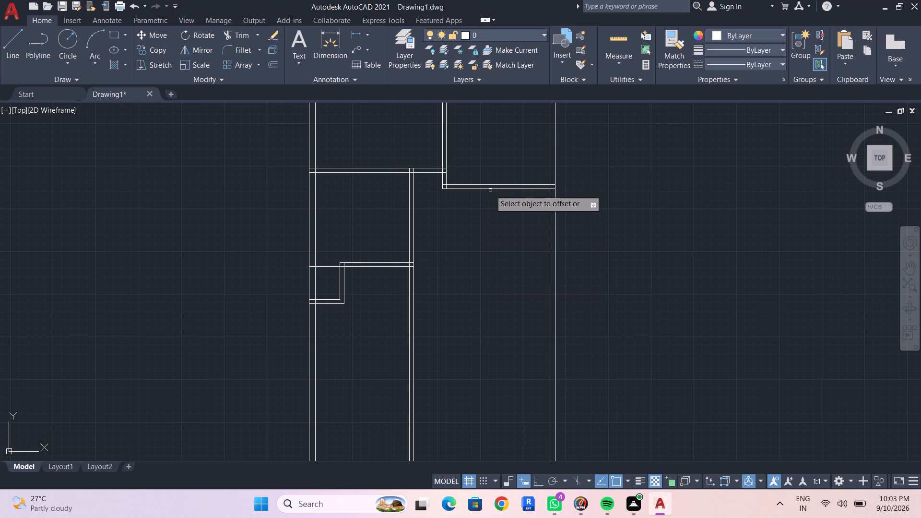
pyautogui.click(490, 189)
pyautogui.click(471, 326)
pyautogui.press('Escape')
pyautogui.press('Escape')
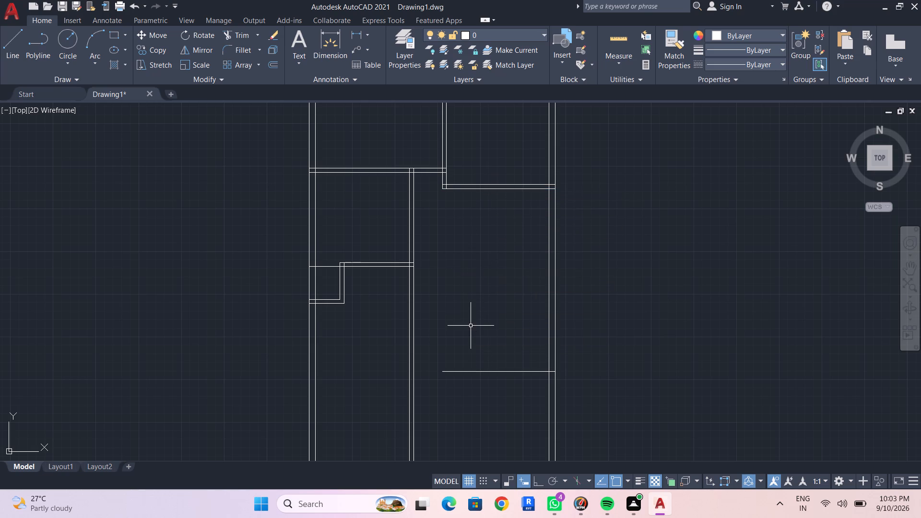
# Offset the new horizontal line 6" downward to give the partition its thickness.
pyautogui.write('OF 6"')
pyautogui.hotkey('shift', 'Return')
pyautogui.click(493, 372)
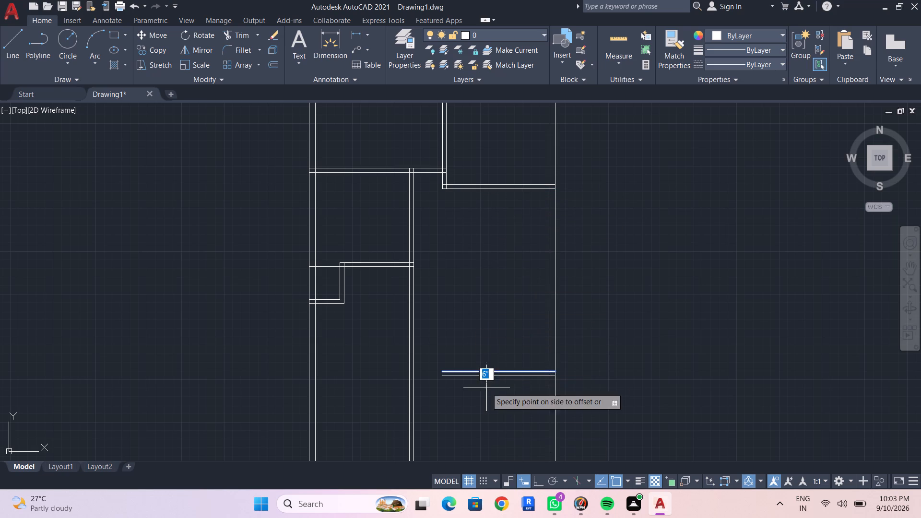
pyautogui.click(485, 395)
pyautogui.press('Escape')
pyautogui.moveTo(482, 402); pyautogui.dragTo(614, 342, button='middle')
pyautogui.press('Escape')
pyautogui.press('Escape')
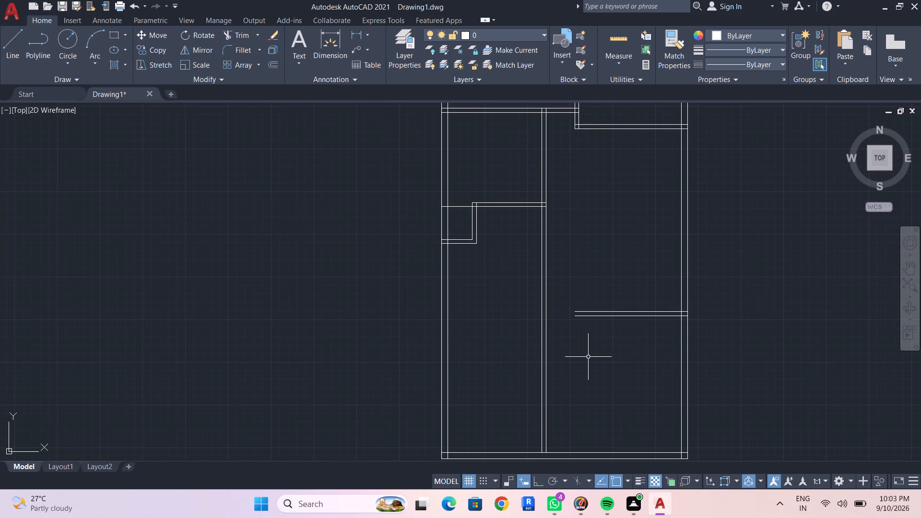
# Extend both lines of the new horizontal partition across the vertical partition to the outer face of the left outer wall.
pyautogui.write('EX')
pyautogui.press('Return')
pyautogui.click(579, 311)
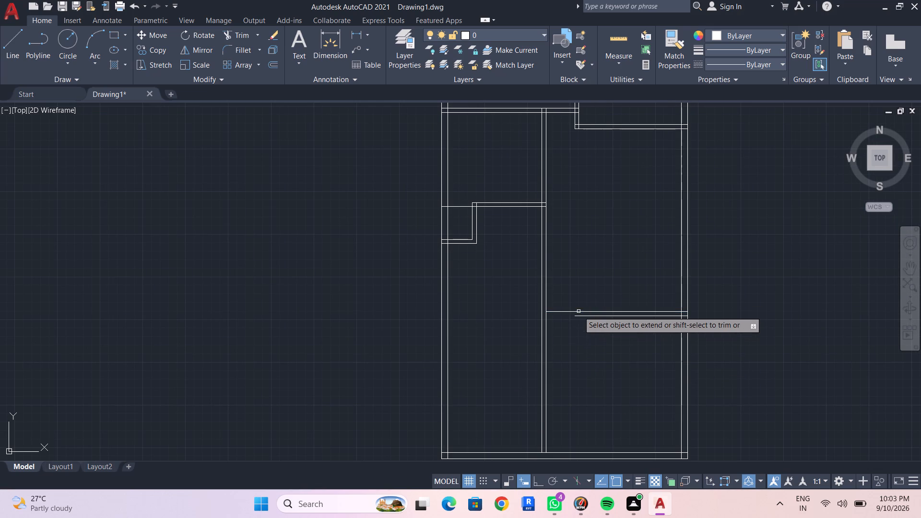
pyautogui.click(579, 316)
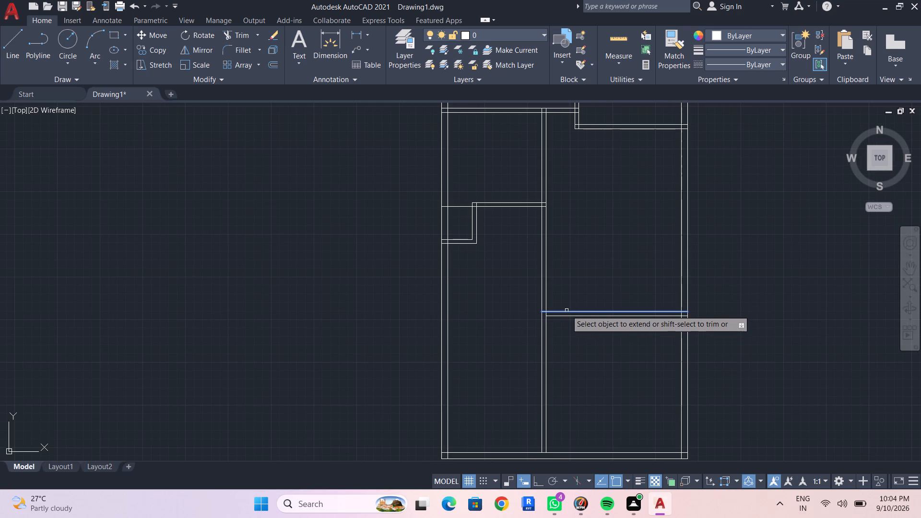
pyautogui.click(567, 310)
pyautogui.click(563, 318)
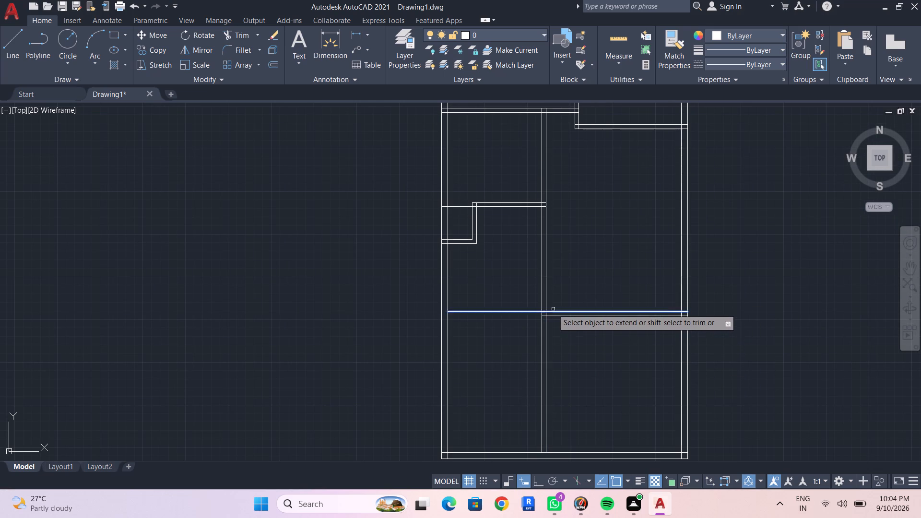
pyautogui.click(555, 310)
pyautogui.click(553, 316)
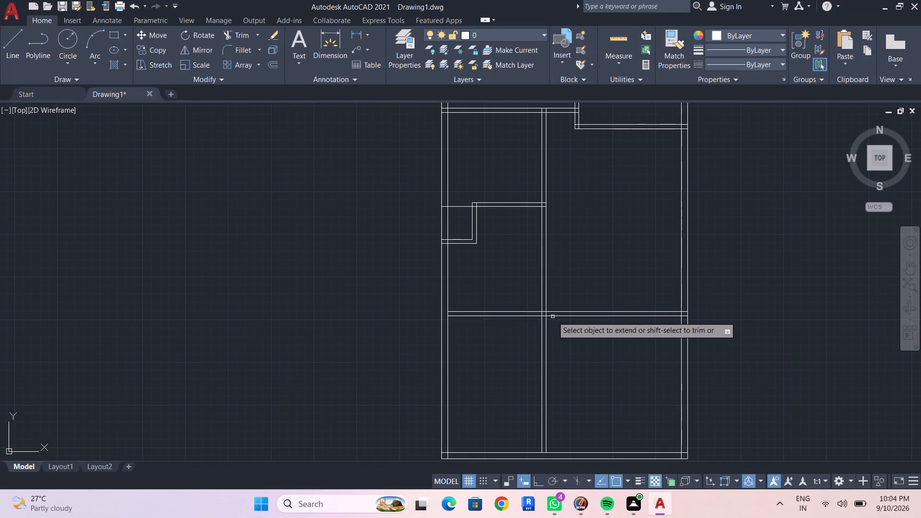
pyautogui.click(462, 313)
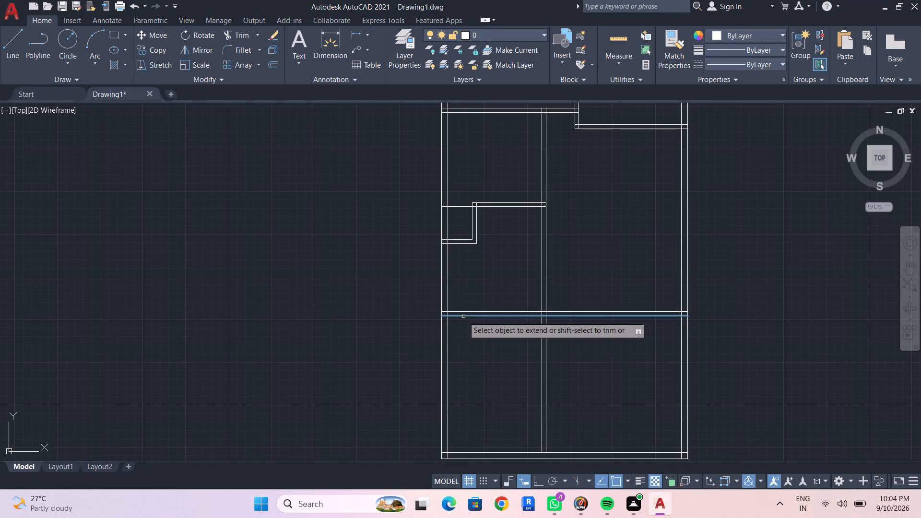
pyautogui.click(463, 317)
pyautogui.press('Escape')
pyautogui.press('Escape')
pyautogui.moveTo(518, 281); pyautogui.dragTo(503, 294, button='middle')
pyautogui.press('Escape')
pyautogui.press('Escape')
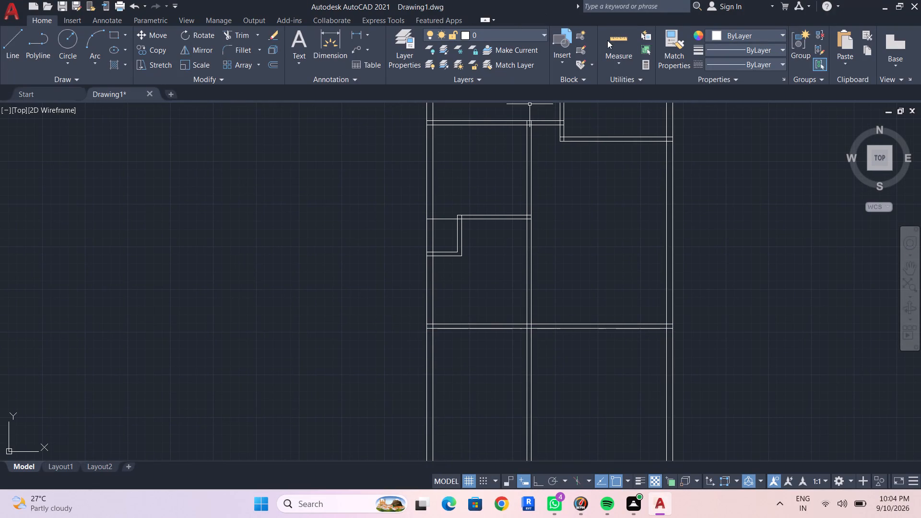
# Measure the clear width and height of the room below the small 3' by 4' space.
pyautogui.click(608, 40)
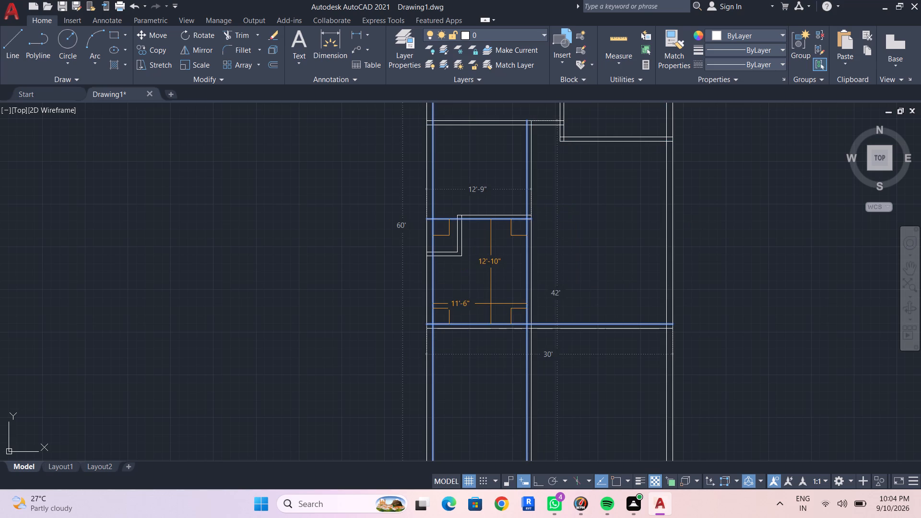
pyautogui.middleClick(490, 307)
pyautogui.press('Escape')
pyautogui.press('Escape')
pyautogui.press('Escape')
# Offset the inner face of the left outer wall 2'7" to the right, into the room.
pyautogui.write('OF')
pyautogui.press('space')
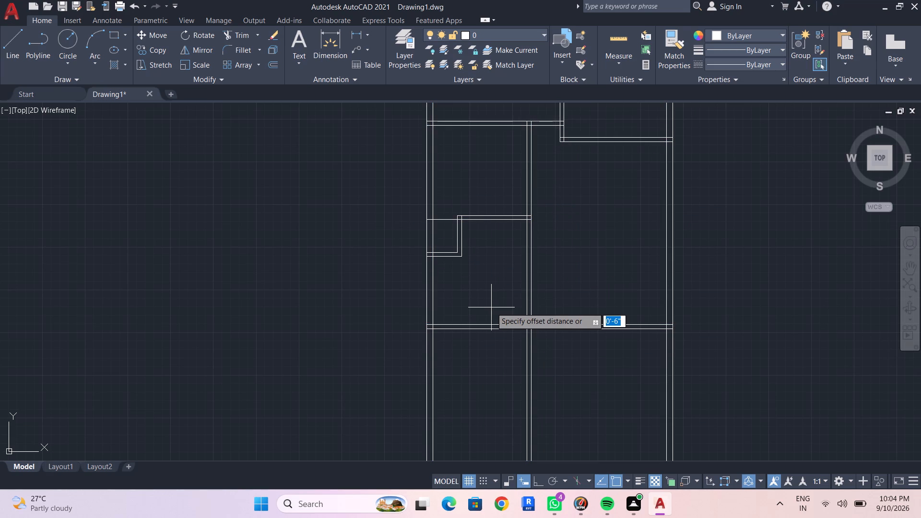
pyautogui.press('2')
pyautogui.press("'")
pyautogui.write('7"')
pyautogui.press('Return')
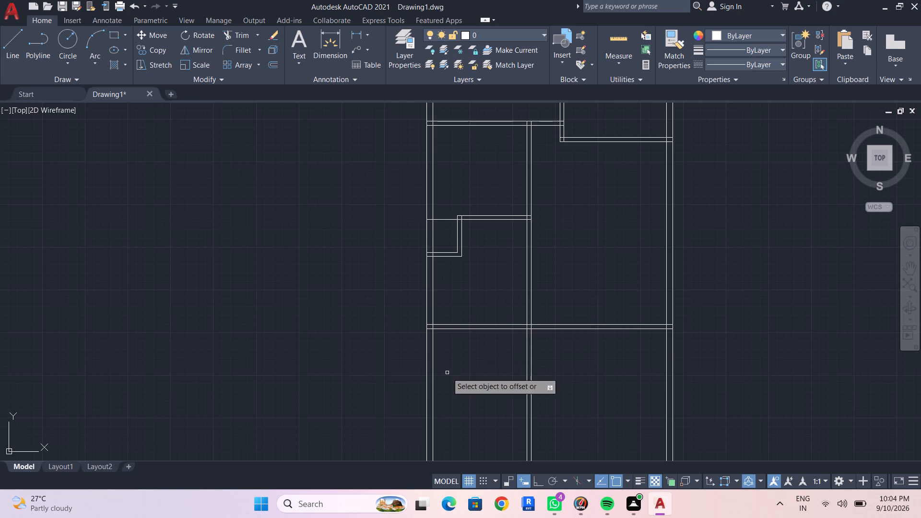
pyautogui.click(432, 315)
pyautogui.click(466, 298)
pyautogui.press('Escape')
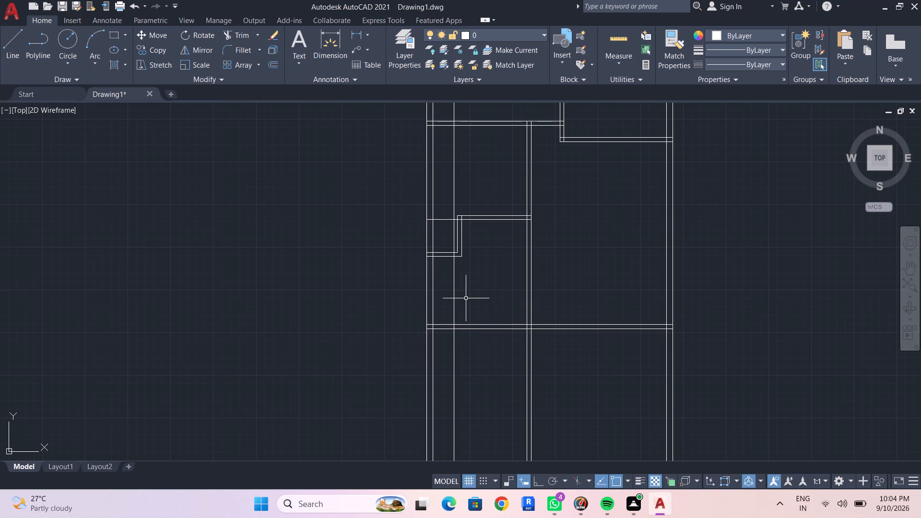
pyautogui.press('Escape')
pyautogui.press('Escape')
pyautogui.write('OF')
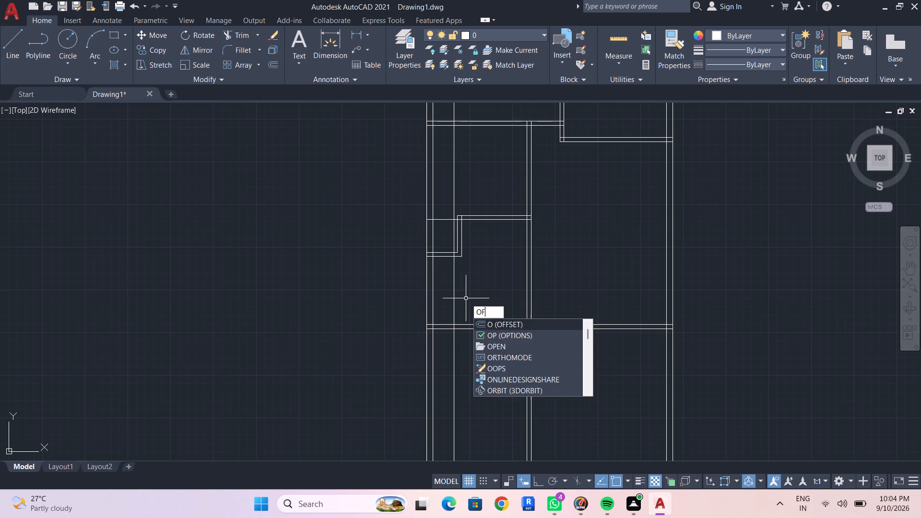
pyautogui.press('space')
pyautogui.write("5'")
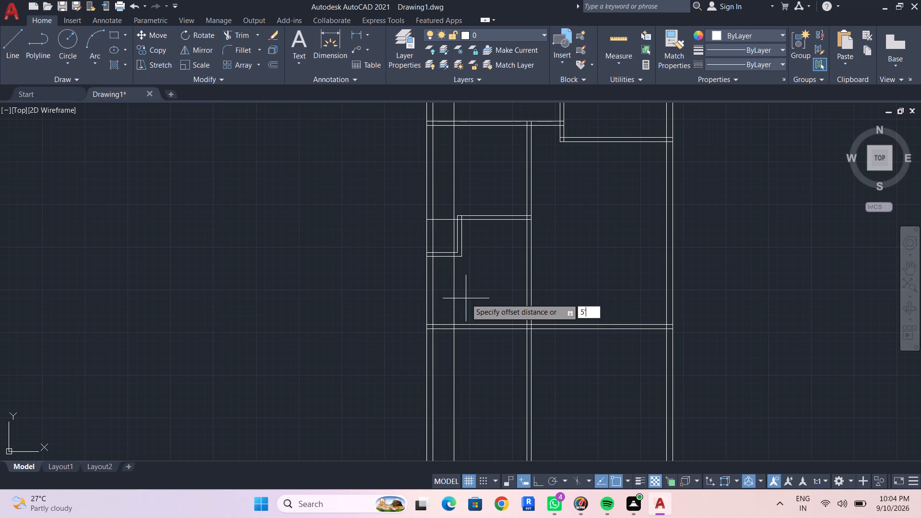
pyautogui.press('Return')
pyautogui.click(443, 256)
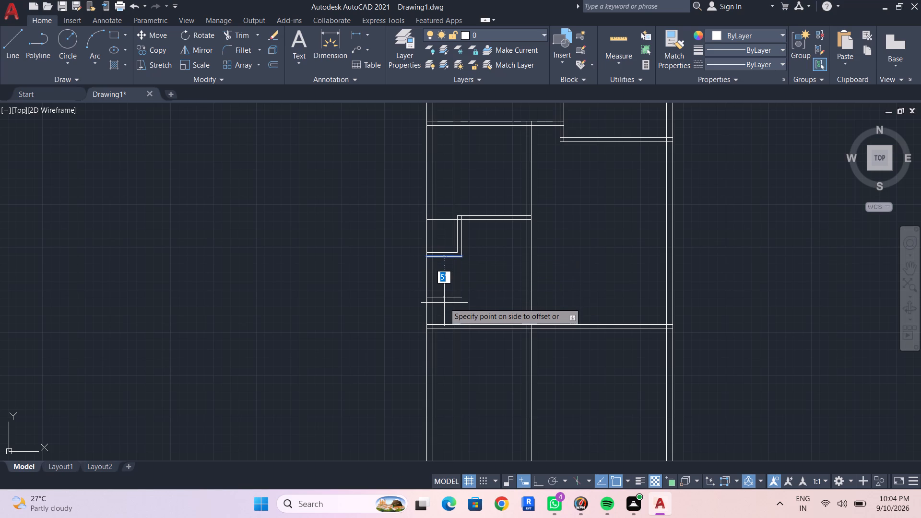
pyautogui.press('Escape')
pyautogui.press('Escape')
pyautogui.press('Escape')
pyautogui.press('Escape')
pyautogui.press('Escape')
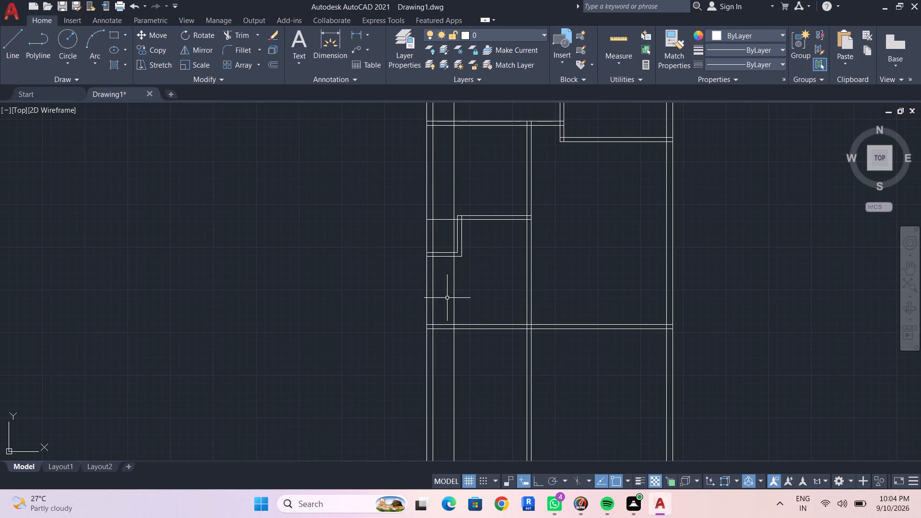
# Measure the clear width and height between the 2'7" offset line and the vertical partition, below the small 3' by 4' space.
pyautogui.click(616, 38)
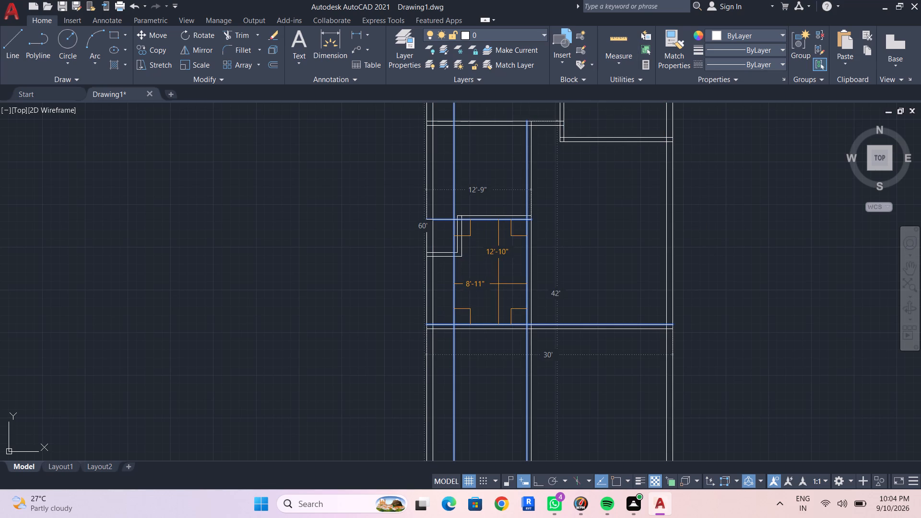
pyautogui.press('Escape')
# Trim the 2'7" offset line to the stretch between the small space and the lower horizontal partition, and delete its upper remainder.
pyautogui.moveTo(494, 269); pyautogui.dragTo(494, 279, button='middle')
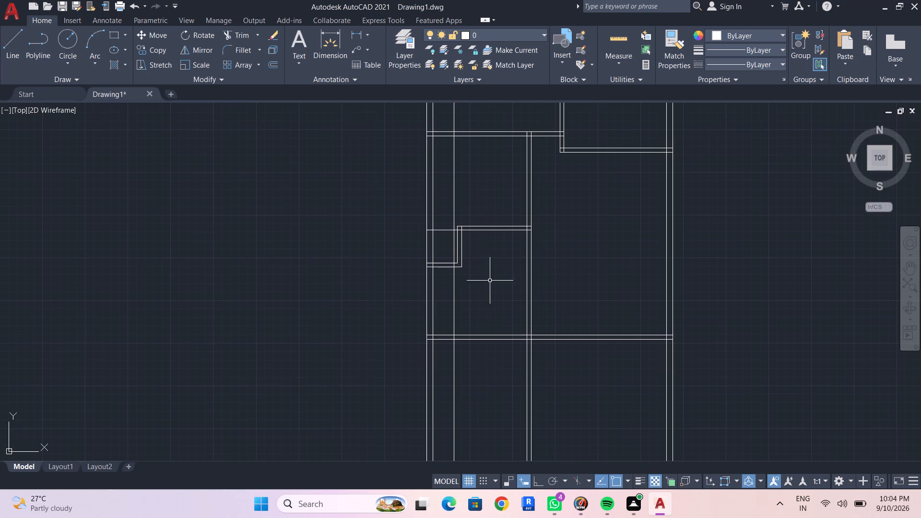
pyautogui.write('TR')
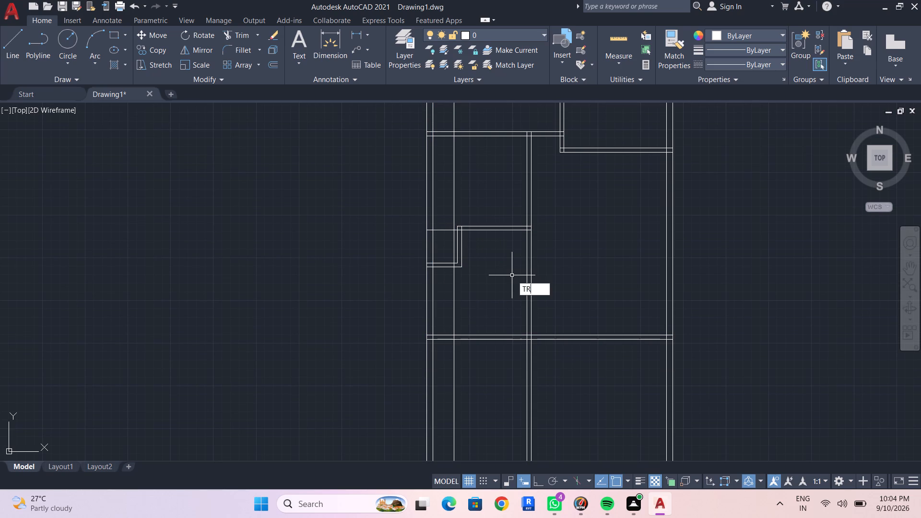
pyautogui.press('Return')
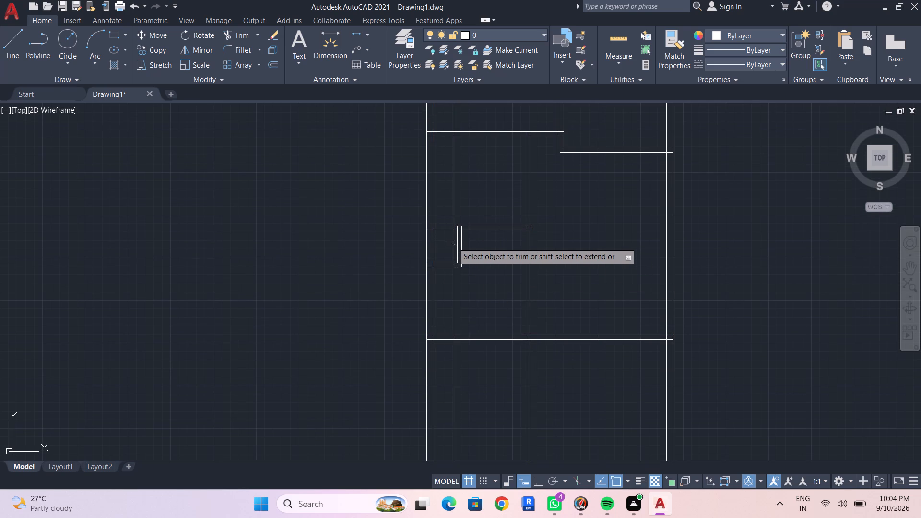
pyautogui.click(454, 243)
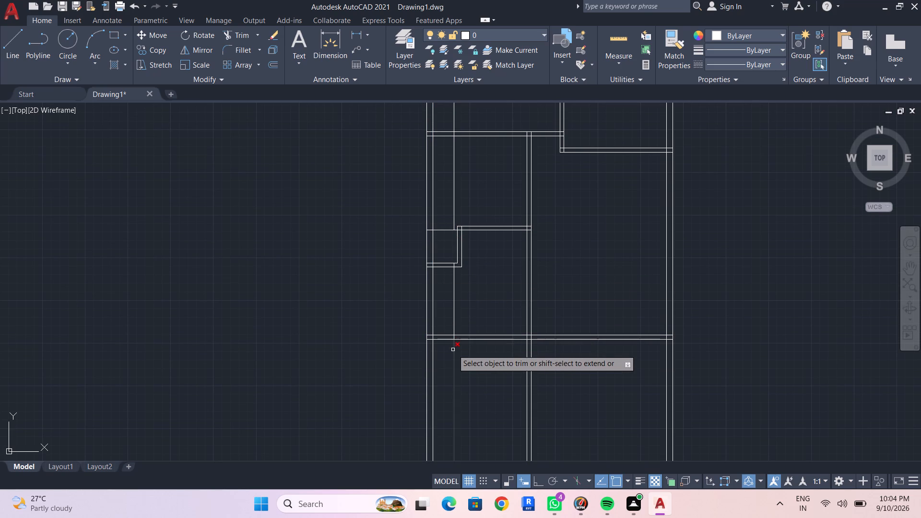
pyautogui.click(453, 350)
pyautogui.scroll(-2, 463, 378)
pyautogui.moveTo(472, 388); pyautogui.dragTo(473, 357, button='middle')
pyautogui.press('Escape')
pyautogui.click(464, 271)
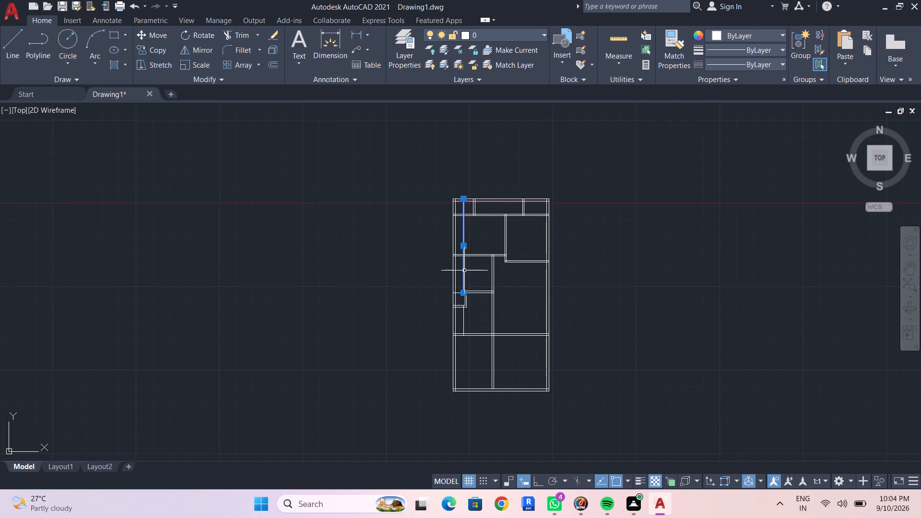
pyautogui.press('Delete')
# Trim the small space's upper horizontal line where it crosses the left outer wall's thickness.
pyautogui.scroll(1, 452, 338)
pyautogui.scroll(2, 475, 302)
pyautogui.middleClick(473, 316)
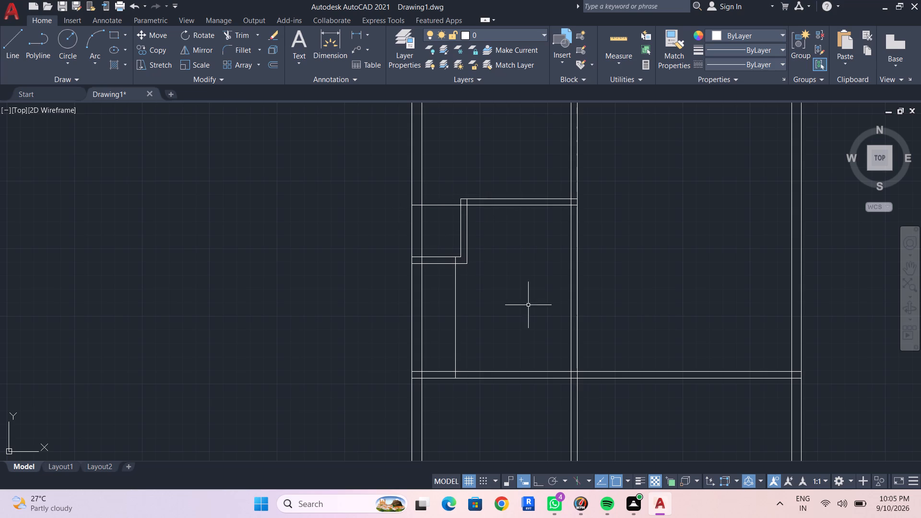
pyautogui.write('TR')
pyautogui.press('Return')
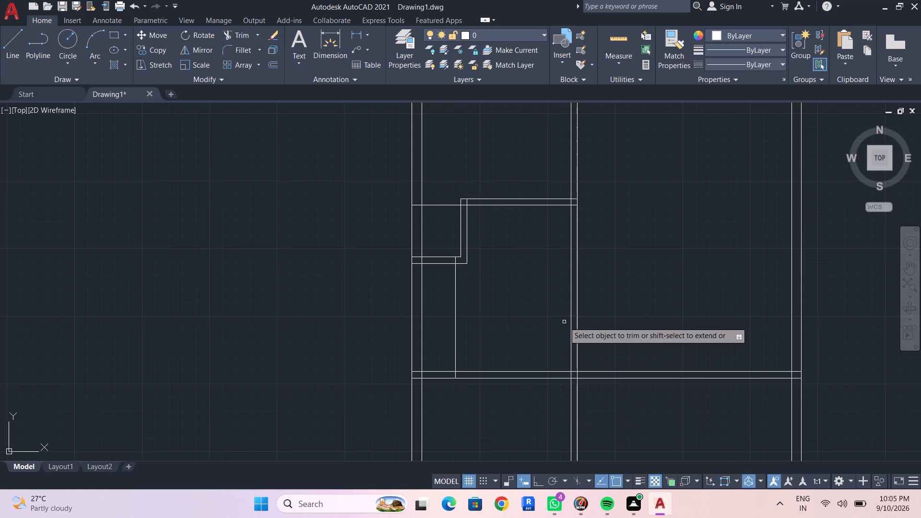
pyautogui.press('Return')
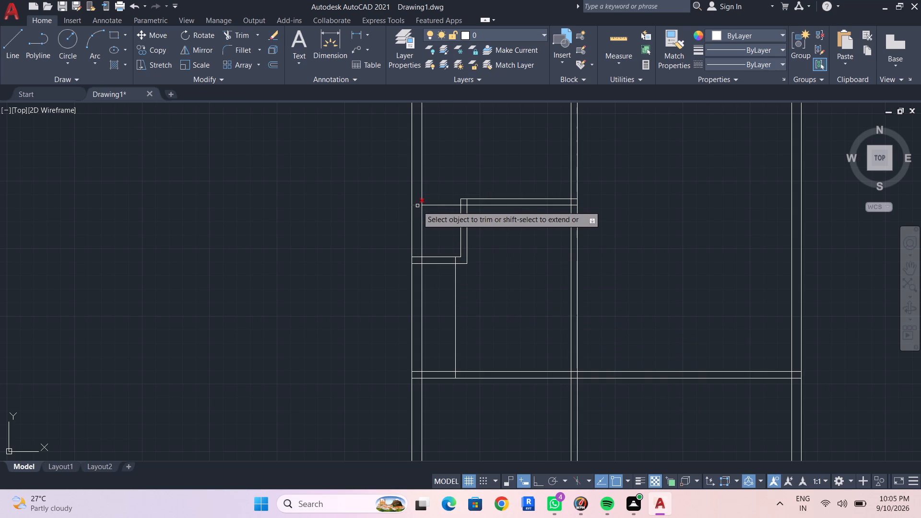
pyautogui.click(417, 206)
pyautogui.press('Escape')
# Trim away both lines of the vertical partition below the lower horizontal partition, opening the bottom area into one room.
pyautogui.scroll(-1, 473, 294)
pyautogui.moveTo(475, 297); pyautogui.dragTo(446, 261, button='middle')
pyautogui.scroll(-1, 459, 289)
pyautogui.middleClick(459, 295)
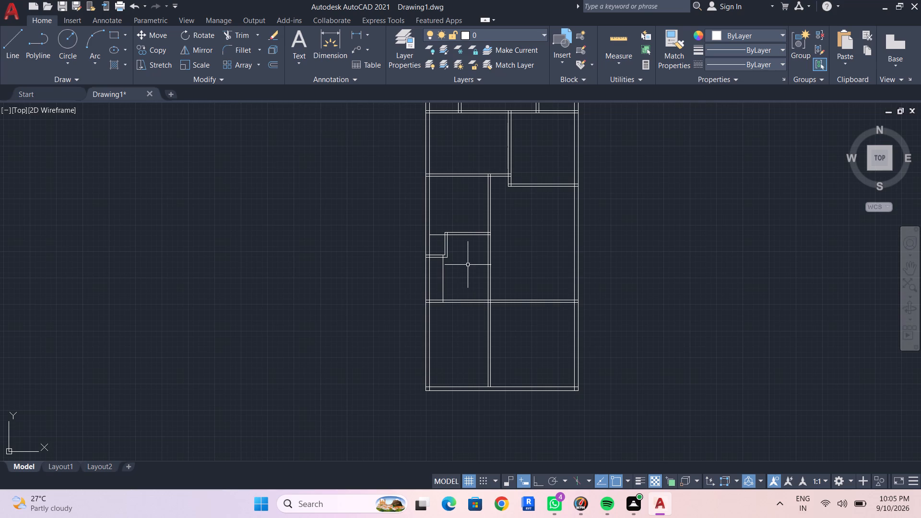
pyautogui.moveTo(466, 268); pyautogui.dragTo(453, 269, button='middle')
pyautogui.middleClick(446, 269)
pyautogui.scroll(1, 445, 269)
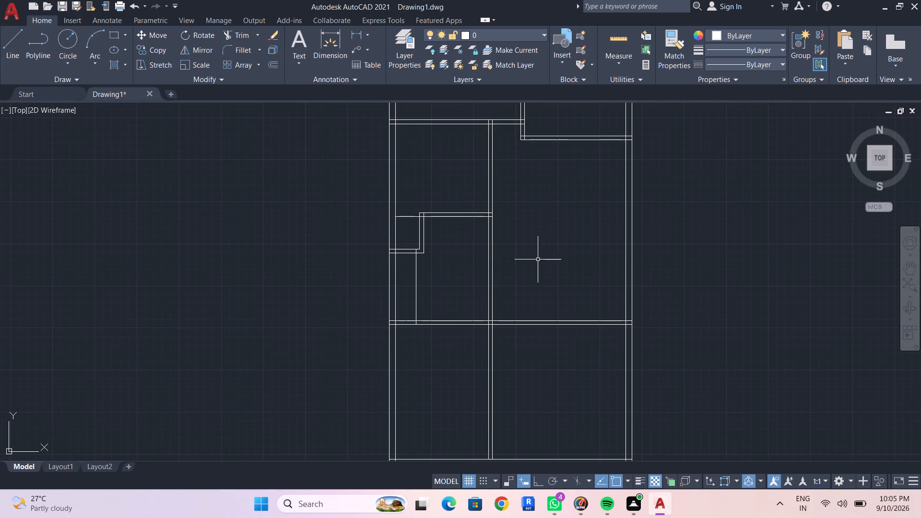
pyautogui.scroll(-1, 519, 353)
pyautogui.moveTo(520, 353); pyautogui.dragTo(521, 289, button='middle')
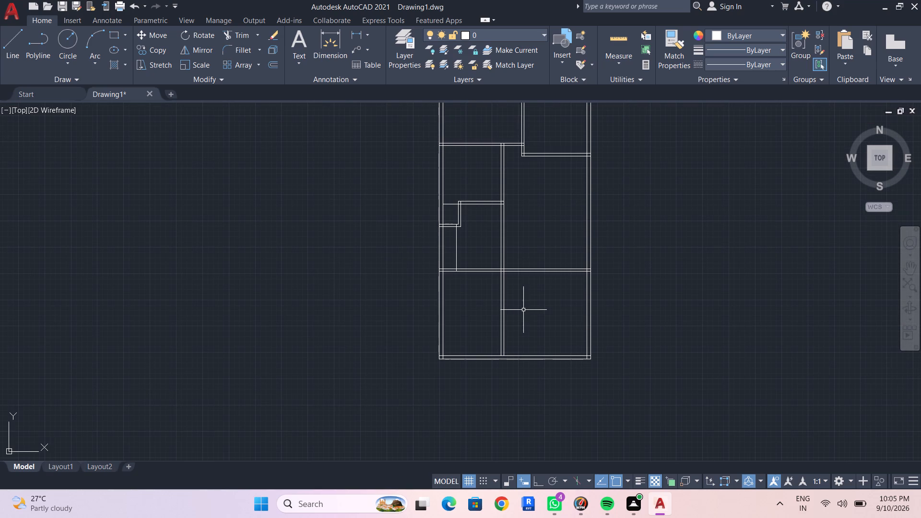
pyautogui.moveTo(524, 308); pyautogui.dragTo(524, 280, button='middle')
pyautogui.write('TR')
pyautogui.press('Return')
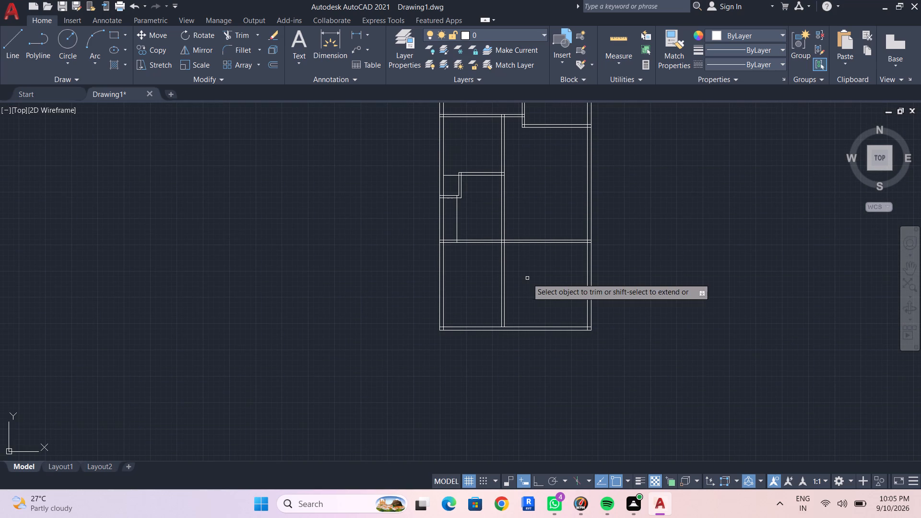
pyautogui.click(502, 311)
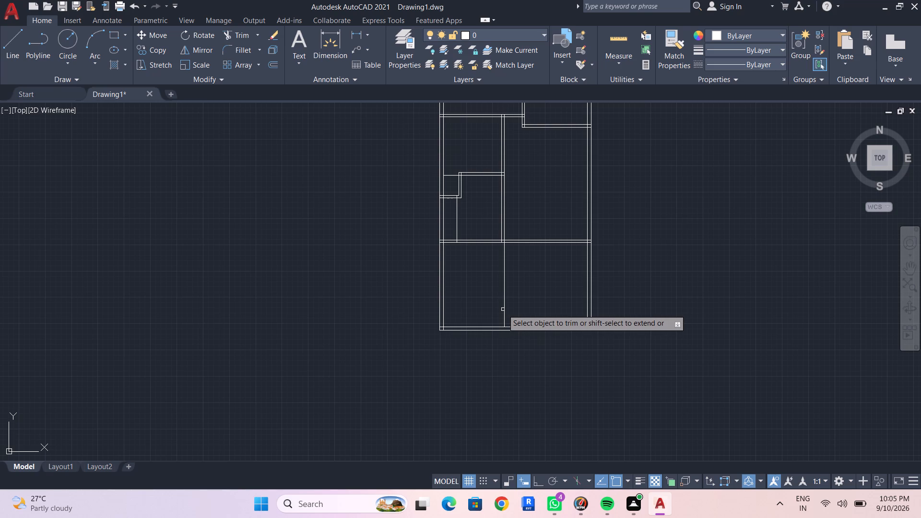
pyautogui.click(503, 309)
pyautogui.press('Escape')
pyautogui.moveTo(504, 295); pyautogui.dragTo(520, 247, button='middle')
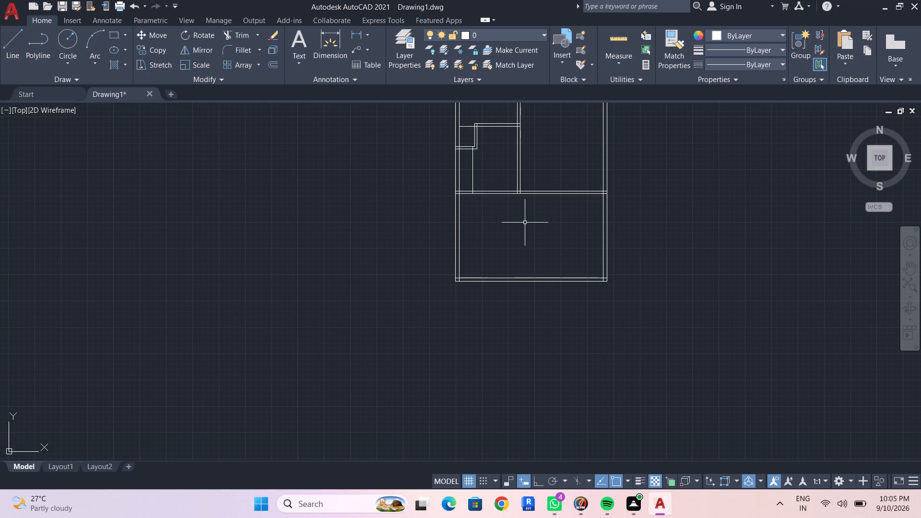
pyautogui.press('Escape')
pyautogui.press('Escape')
# Measure the clear width and height of the bottom room.
pyautogui.moveTo(525, 251); pyautogui.dragTo(514, 287, button='middle')
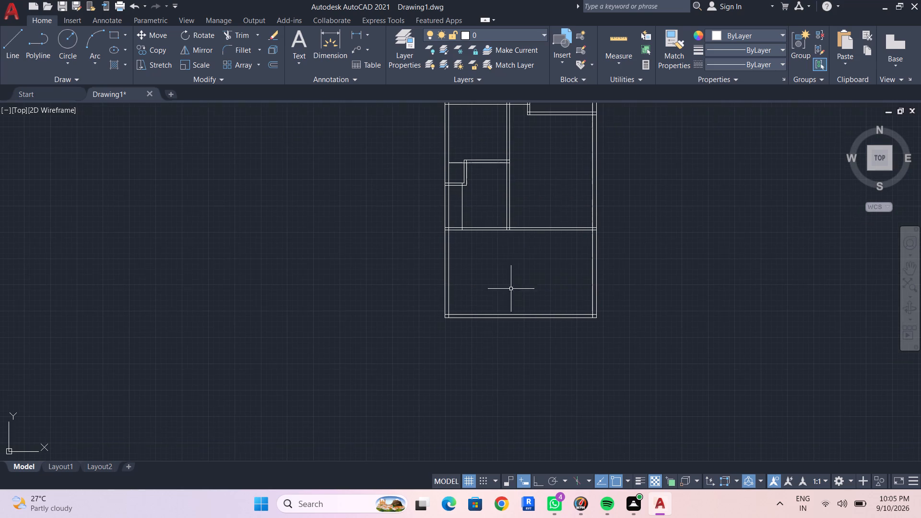
pyautogui.click(618, 36)
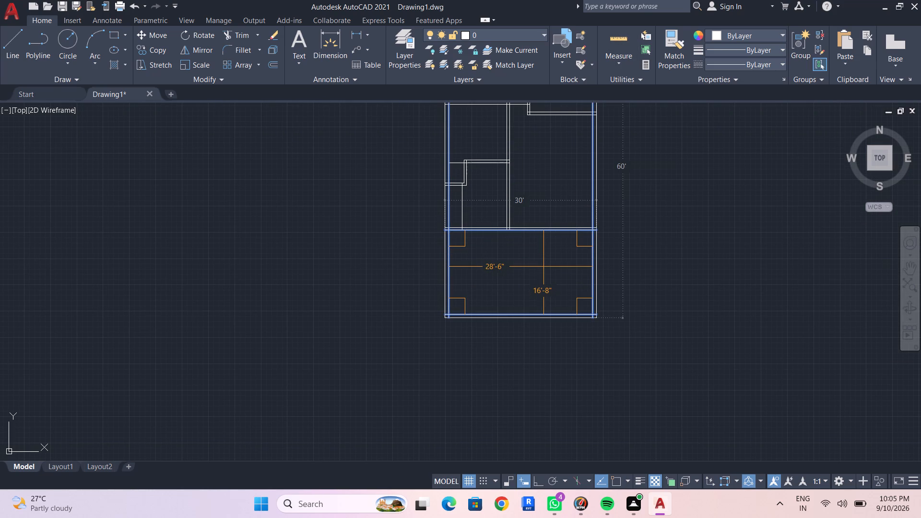
pyautogui.press('Escape')
pyautogui.press('Escape')
pyautogui.press('Escape')
# Offset the inner face of the left outer wall 3'6" to the right, into the bottom room.
pyautogui.write('OF')
pyautogui.press('space')
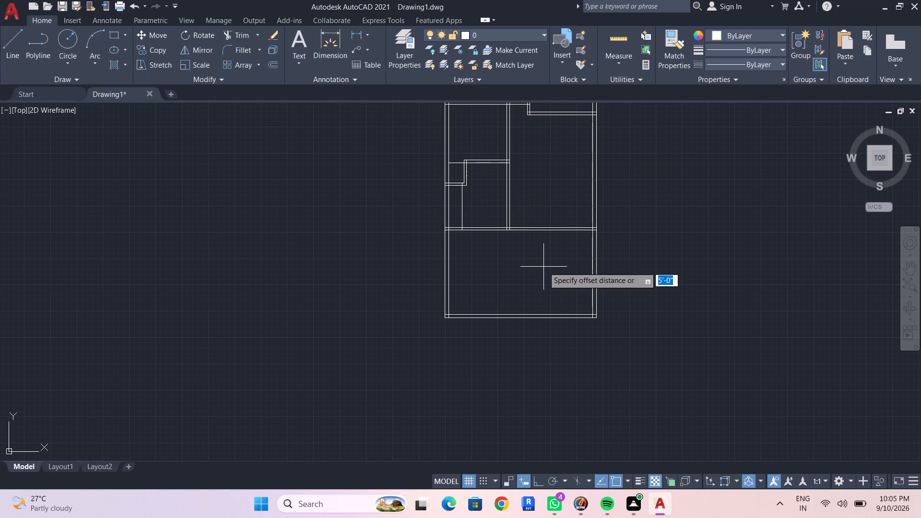
pyautogui.press('3')
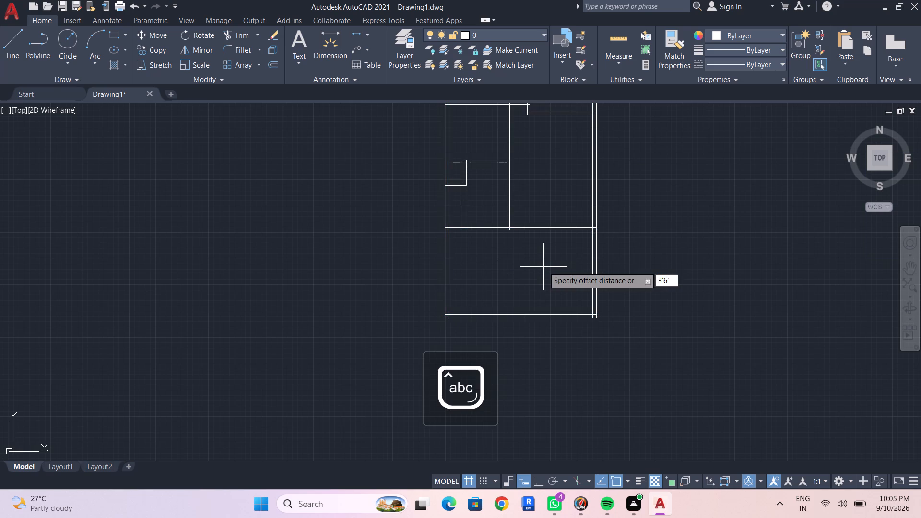
pyautogui.press('BackSpace')
pyautogui.hotkey('shift', '"')
pyautogui.press('Return')
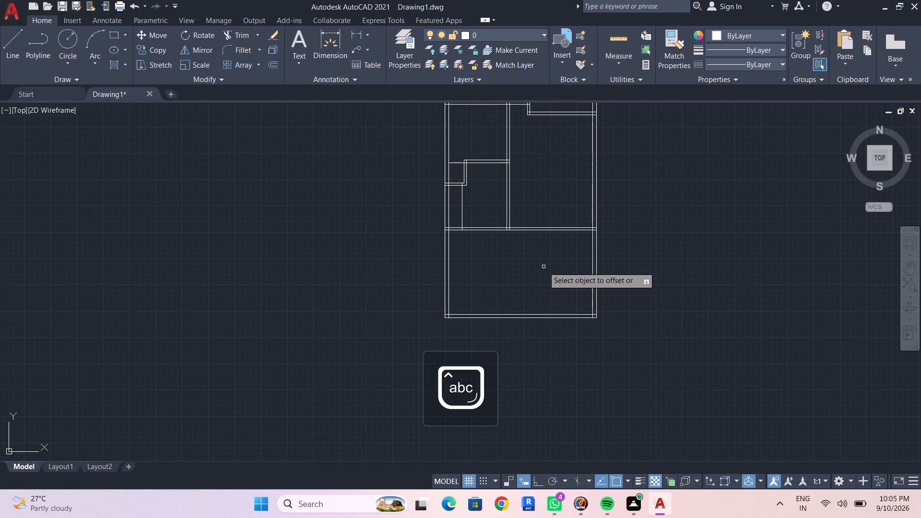
pyautogui.click(449, 291)
pyautogui.click(472, 287)
pyautogui.press('Escape')
pyautogui.press('Escape')
# Offset the new vertical line 6" to the right to give the partition its thickness.
pyautogui.write('of 6"')
pyautogui.hotkey('shift', 'Return')
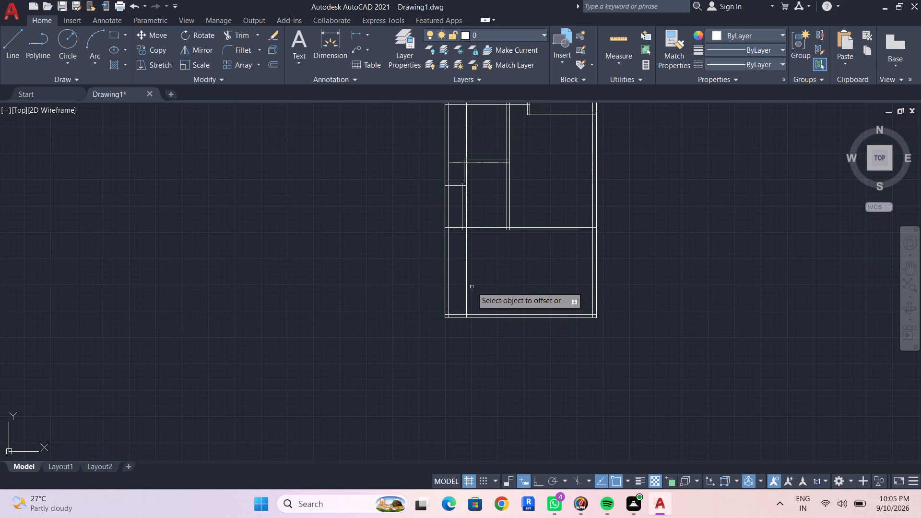
pyautogui.click(466, 281)
pyautogui.click(487, 278)
pyautogui.press('Escape')
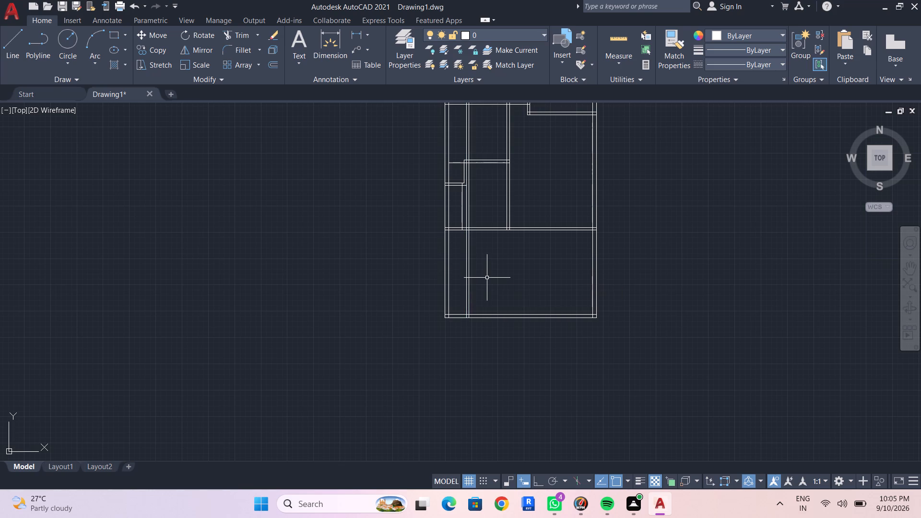
pyautogui.press('Escape')
# Trim both lines of the new vertical partition above the lower horizontal partition and delete their upper remainders.
pyautogui.write('tr')
pyautogui.press('Return')
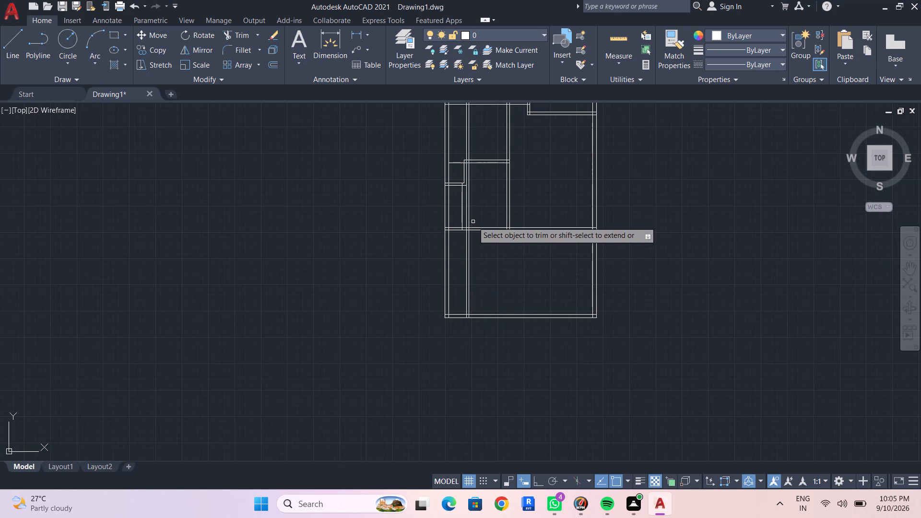
pyautogui.click(470, 216)
pyautogui.click(468, 212)
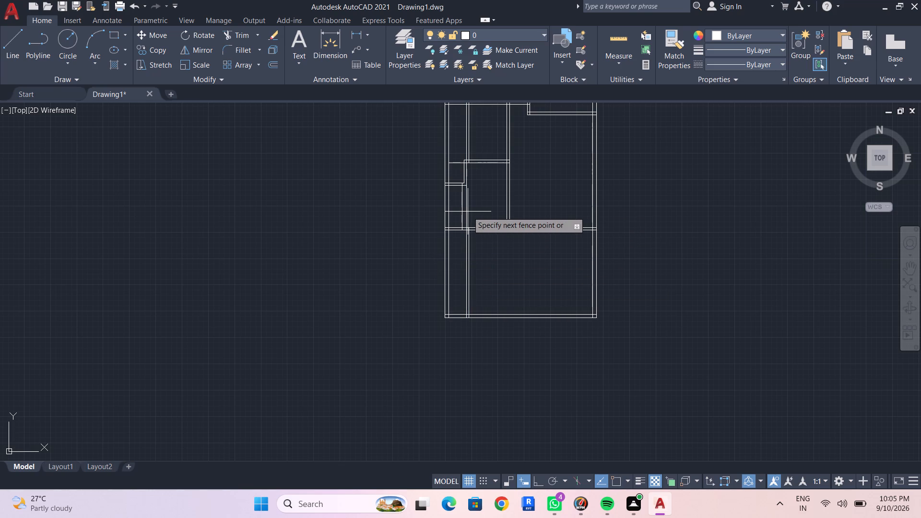
pyautogui.click(466, 212)
pyautogui.press('Escape')
pyautogui.moveTo(477, 123); pyautogui.dragTo(477, 135)
pyautogui.click(465, 143)
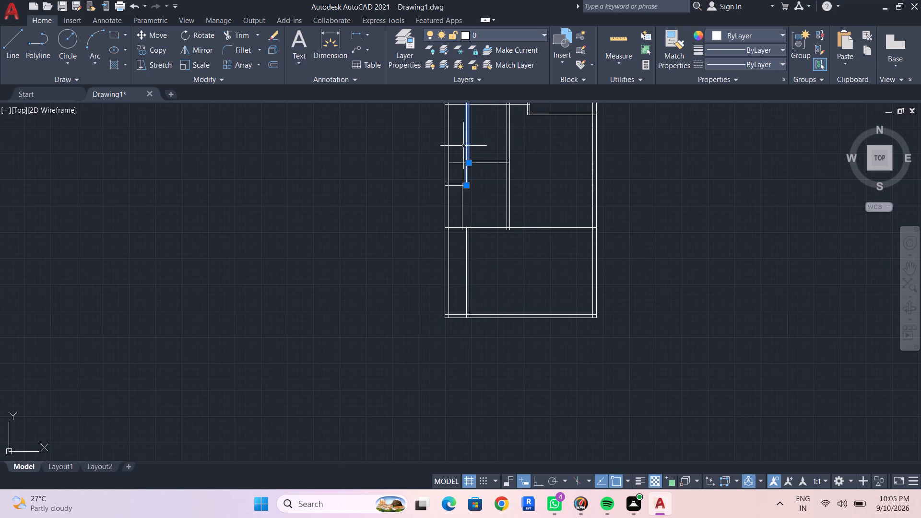
pyautogui.press('Delete')
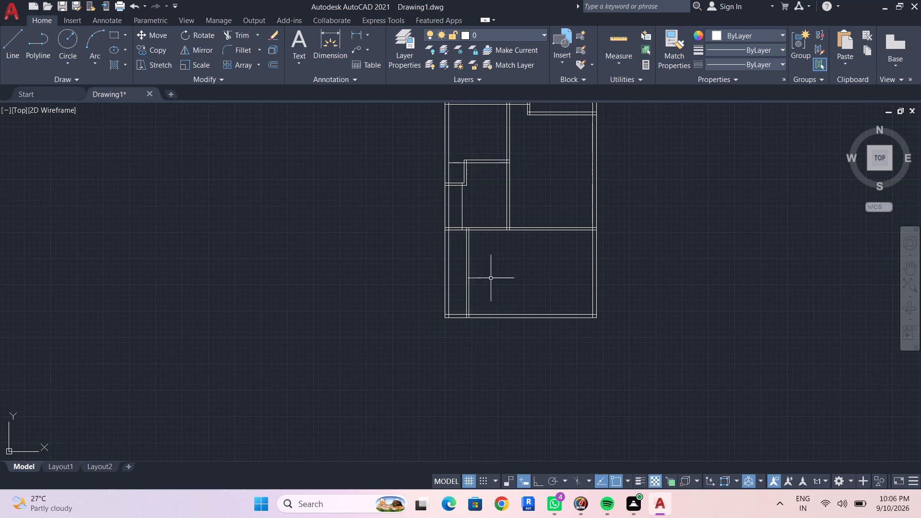
# Measure the clear width and height of the bottom room to the right of the new partition.
pyautogui.scroll(3, 474, 299)
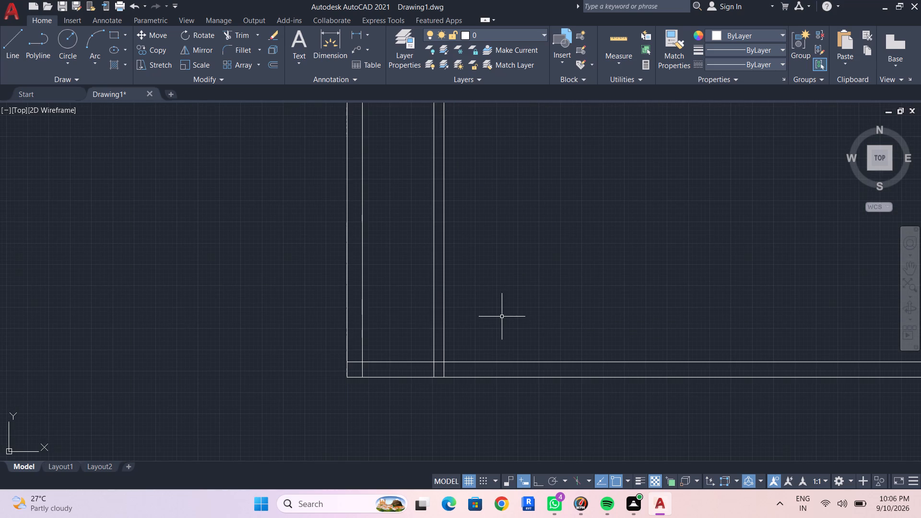
pyautogui.scroll(-2, 461, 238)
pyautogui.moveTo(506, 247); pyautogui.dragTo(482, 281, button='middle')
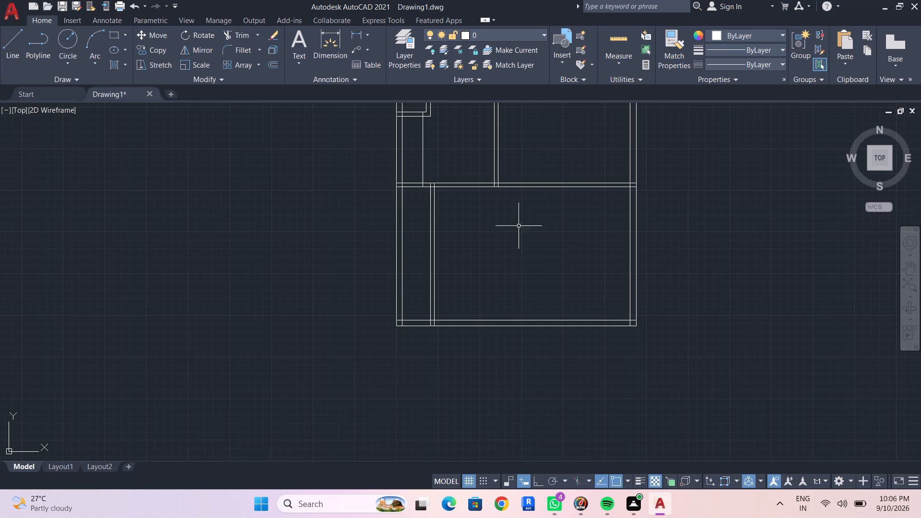
pyautogui.click(624, 36)
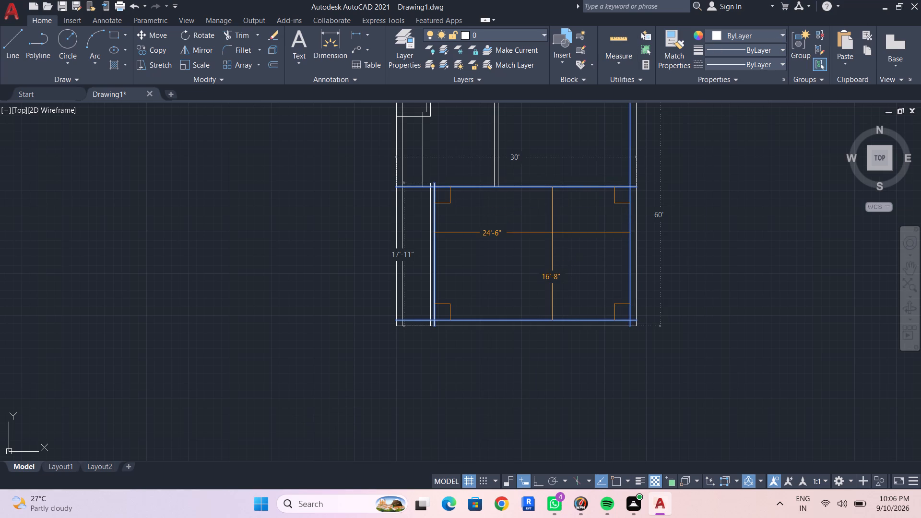
pyautogui.press('Escape')
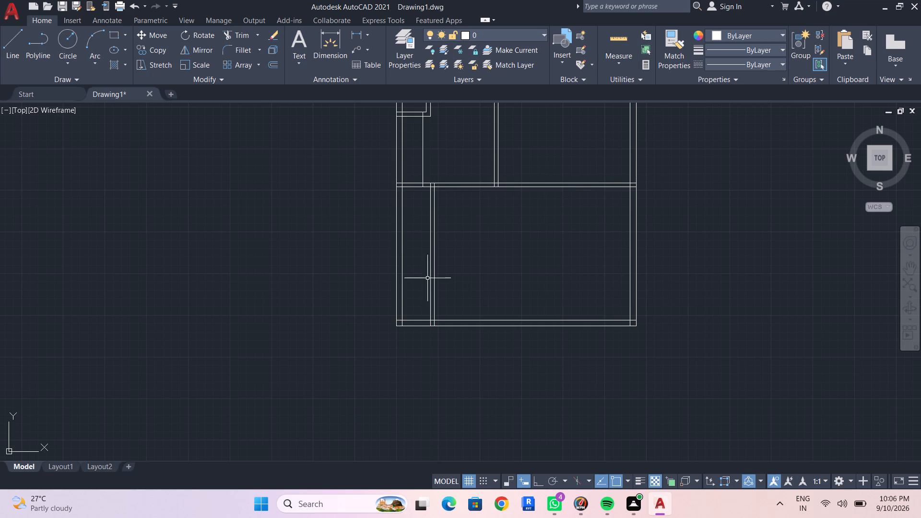
# Delete both lines of the vertical partition in the bottom room.
pyautogui.click(432, 278)
pyautogui.press('Escape')
pyautogui.moveTo(452, 272); pyautogui.dragTo(430, 282)
pyautogui.click(419, 282)
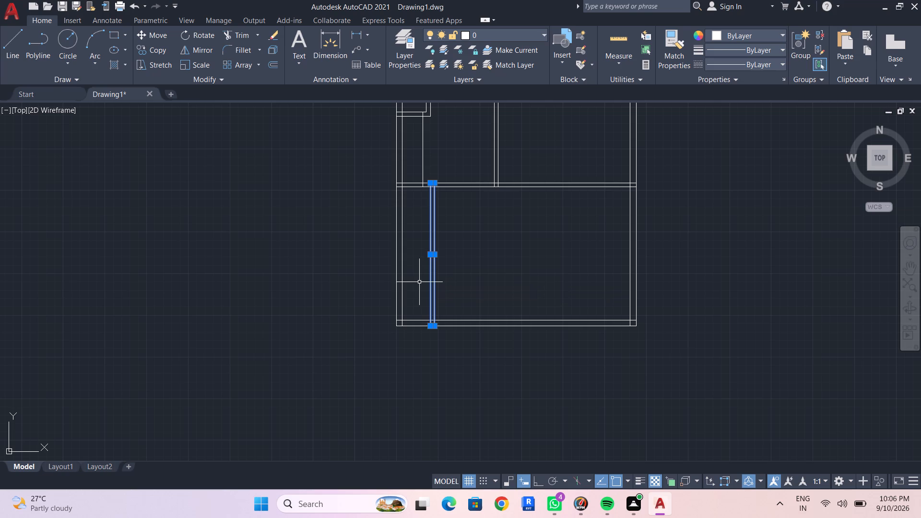
pyautogui.press('Delete')
pyautogui.press('Escape')
pyautogui.press('Escape')
# Offset the inner face of the left outer wall 3' to the right, into the bottom room.
pyautogui.write("of 3'")
pyautogui.press('Return')
pyautogui.moveTo(403, 273); pyautogui.dragTo(408, 273)
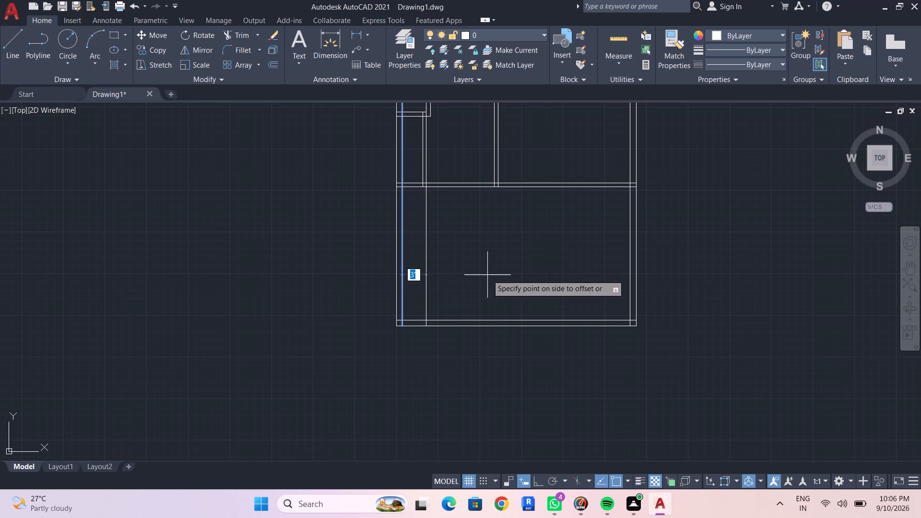
pyautogui.click(476, 277)
pyautogui.press('Escape')
pyautogui.press('Escape')
# Offset the new vertical line 6" to the right to give the partition its thickness.
pyautogui.write('of 6"')
pyautogui.hotkey('shift', 'Return')
pyautogui.click(425, 258)
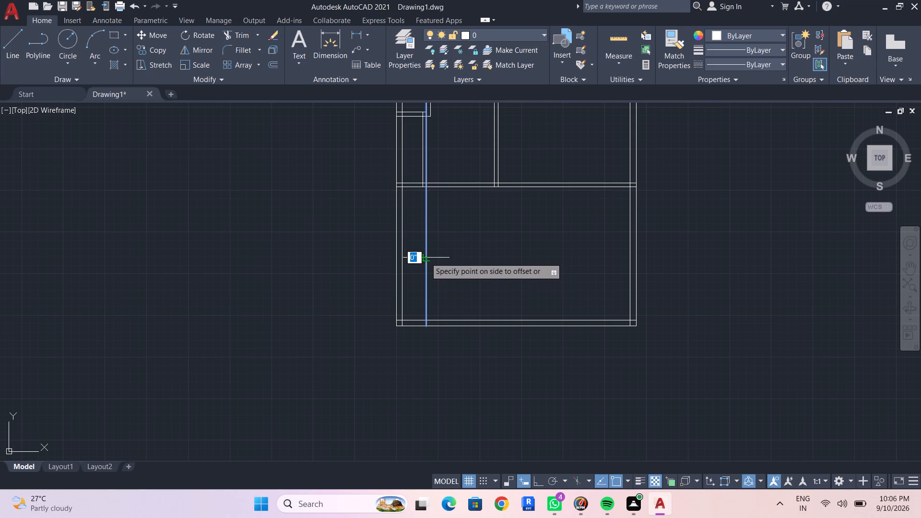
pyautogui.click(449, 254)
pyautogui.press('Escape')
# Trim both lines of the new vertical partition above the lower horizontal partition and delete their upper remainders.
pyautogui.moveTo(432, 247); pyautogui.dragTo(432, 296, button='middle')
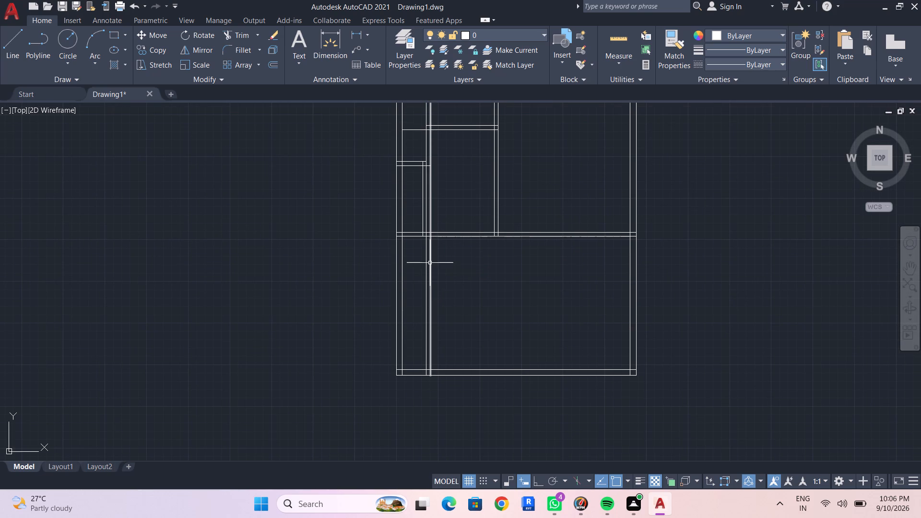
pyautogui.write('tr')
pyautogui.press('Return')
pyautogui.scroll(-1, 434, 230)
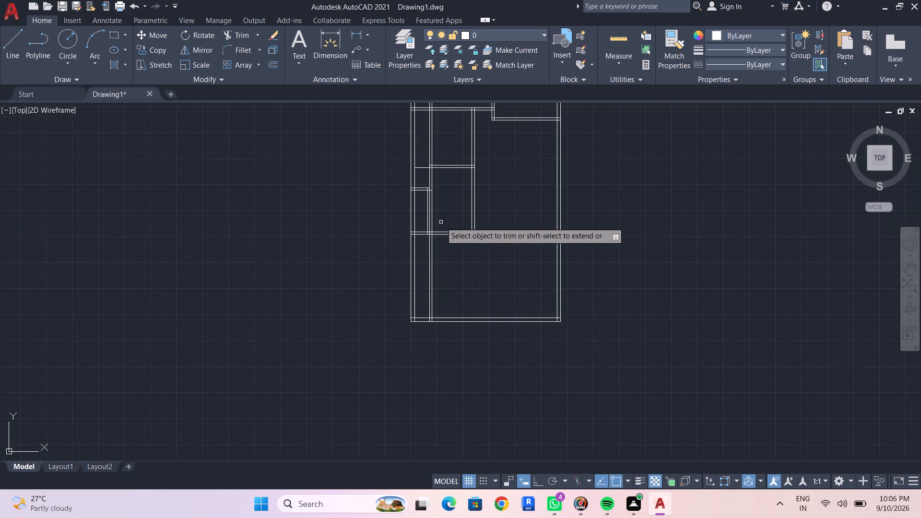
pyautogui.click(433, 220)
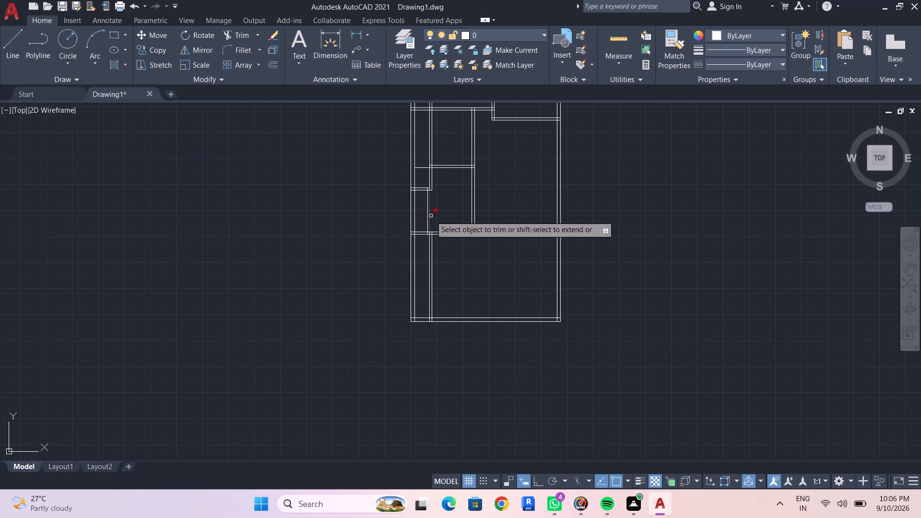
pyautogui.click(431, 216)
pyautogui.press('Escape')
pyautogui.click(430, 155)
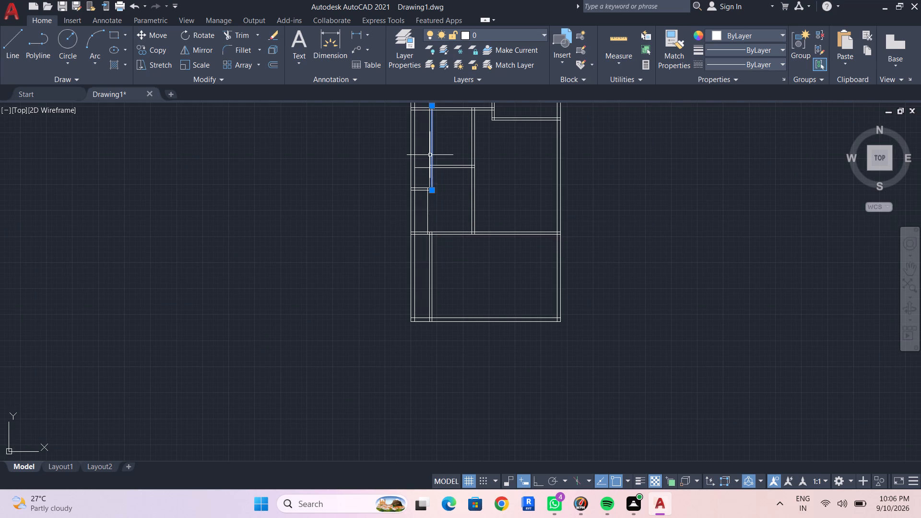
pyautogui.click(429, 155)
pyautogui.press('Delete')
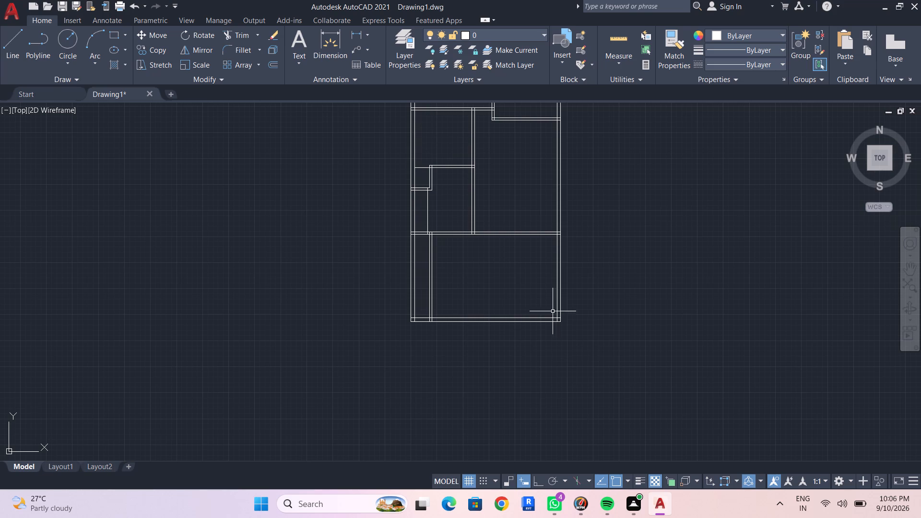
# Measure the clear width and height of the bottom room to the right of the vertical partition.
pyautogui.scroll(-1, 477, 206)
pyautogui.moveTo(464, 209); pyautogui.dragTo(433, 245, button='middle')
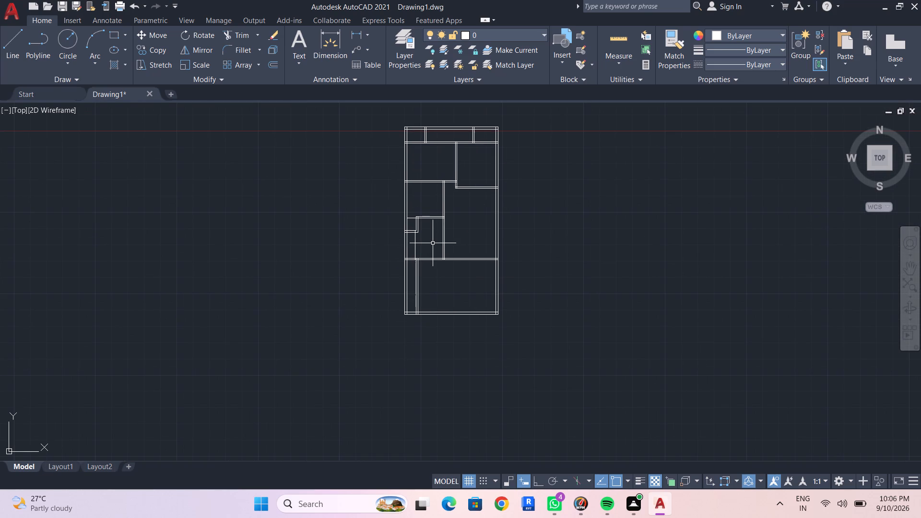
pyautogui.scroll(3, 430, 294)
pyautogui.moveTo(420, 294); pyautogui.dragTo(420, 280, button='middle')
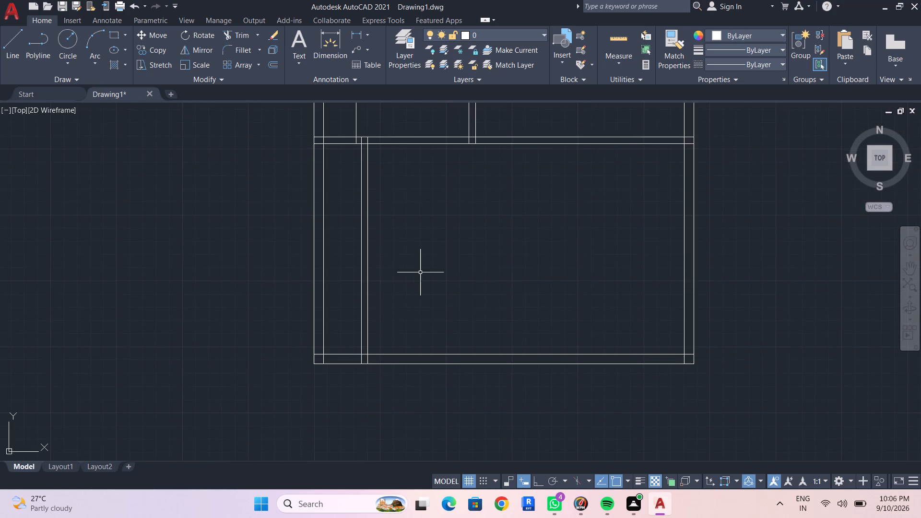
pyautogui.scroll(-1, 425, 281)
pyautogui.middleClick(425, 282)
pyautogui.click(623, 44)
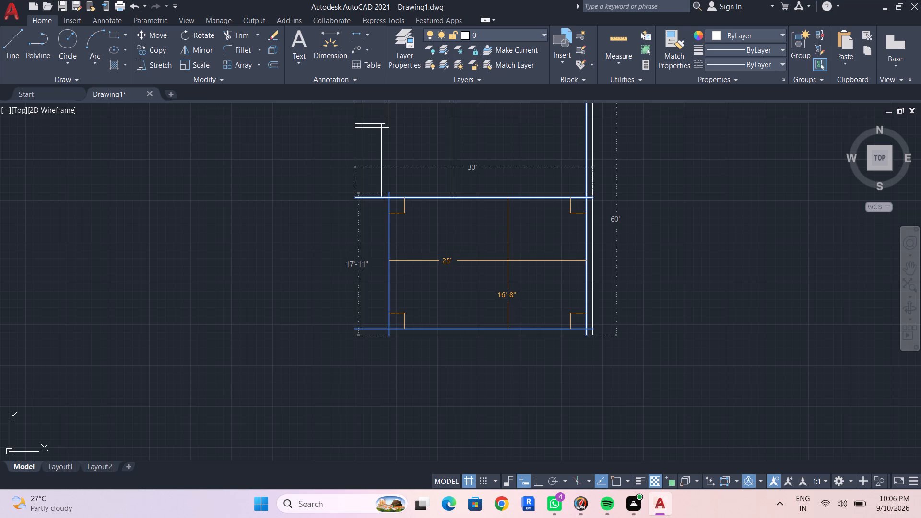
pyautogui.press('Escape')
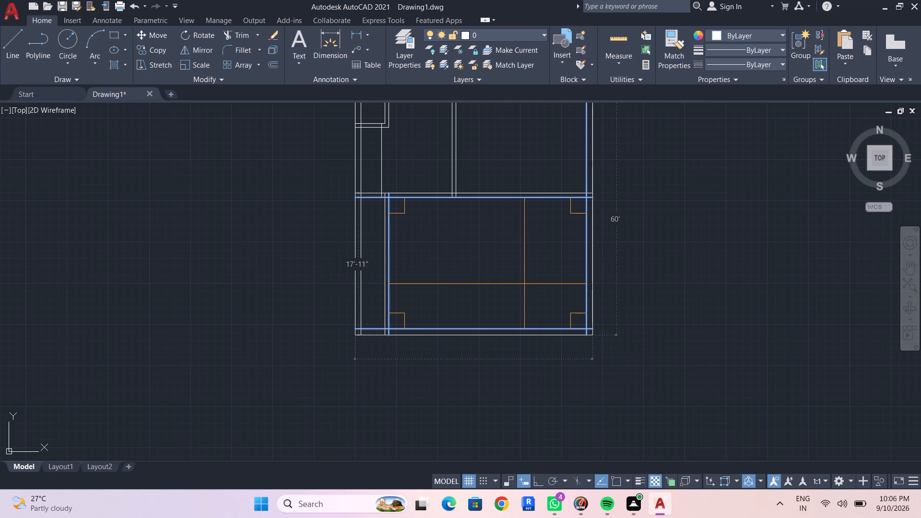
pyautogui.scroll(1, 496, 260)
pyautogui.moveTo(496, 283); pyautogui.dragTo(495, 301, button='middle')
pyautogui.press('Escape')
pyautogui.press('Escape')
pyautogui.press('Escape')
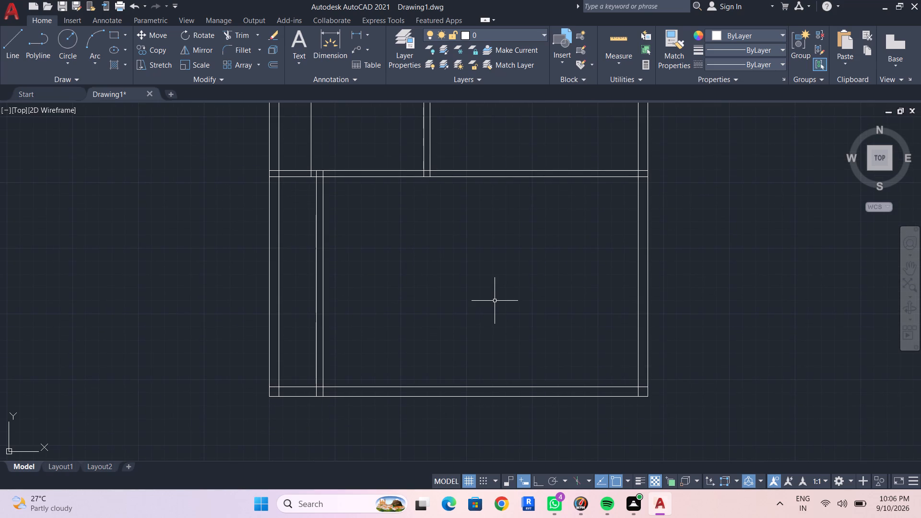
# Offset the bottom line of the lower horizontal partition 4' downward, into the bottom room.
pyautogui.write('of')
pyautogui.press('space')
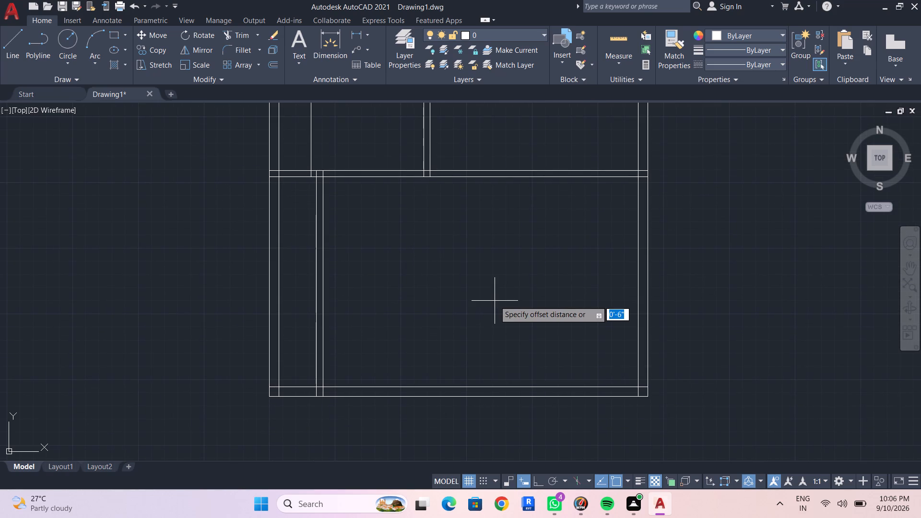
pyautogui.write("4'")
pyautogui.press('Return')
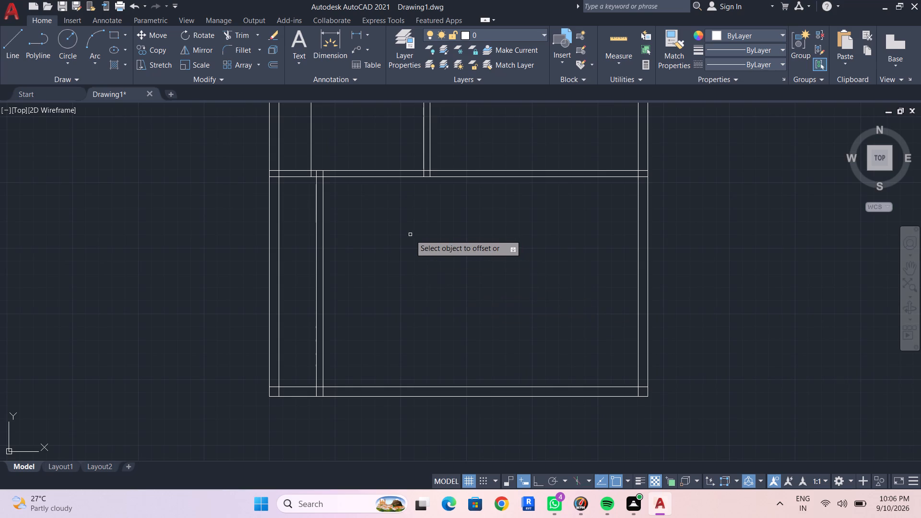
pyautogui.click(400, 178)
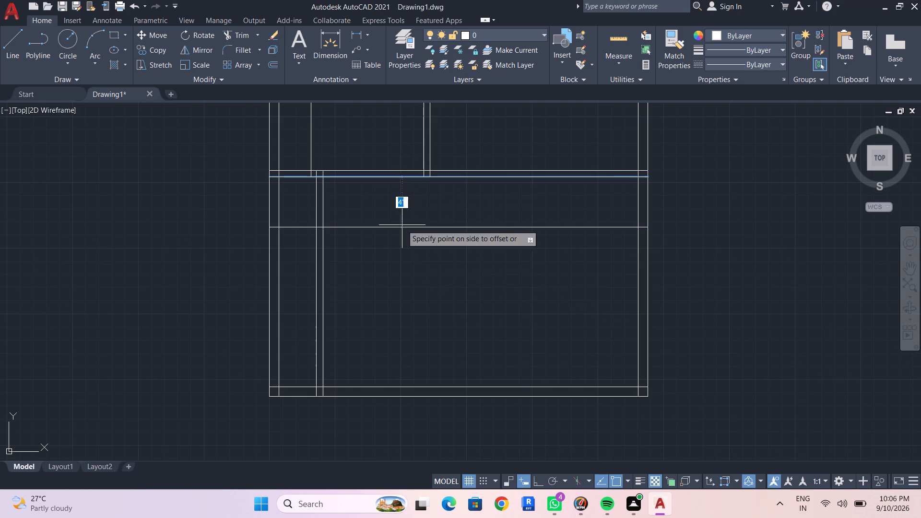
pyautogui.click(402, 225)
pyautogui.press('Escape')
pyautogui.press('Escape')
# Offset the new horizontal line 6" downward to give the partition its thickness.
pyautogui.write('of 6"')
pyautogui.hotkey('shift', 'Return')
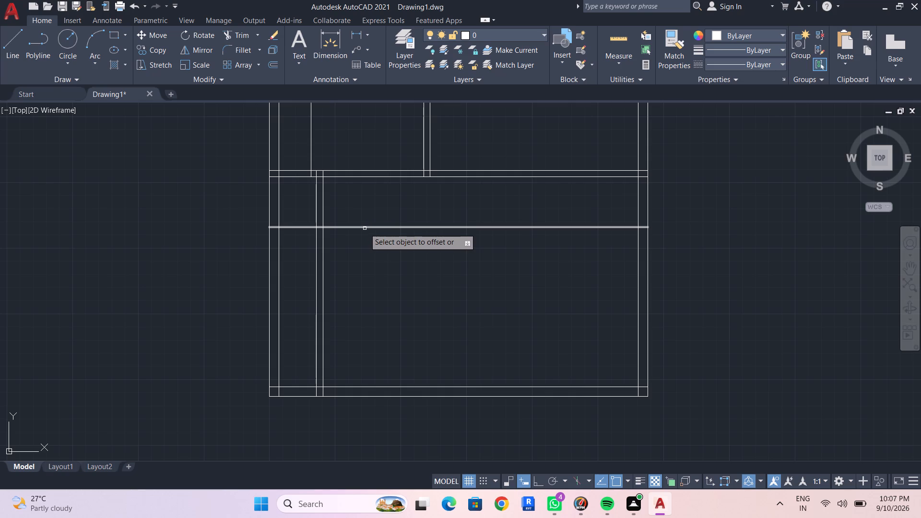
pyautogui.click(365, 228)
pyautogui.click(365, 234)
pyautogui.press('Escape')
pyautogui.press('Escape')
pyautogui.press('Escape')
pyautogui.press('Escape')
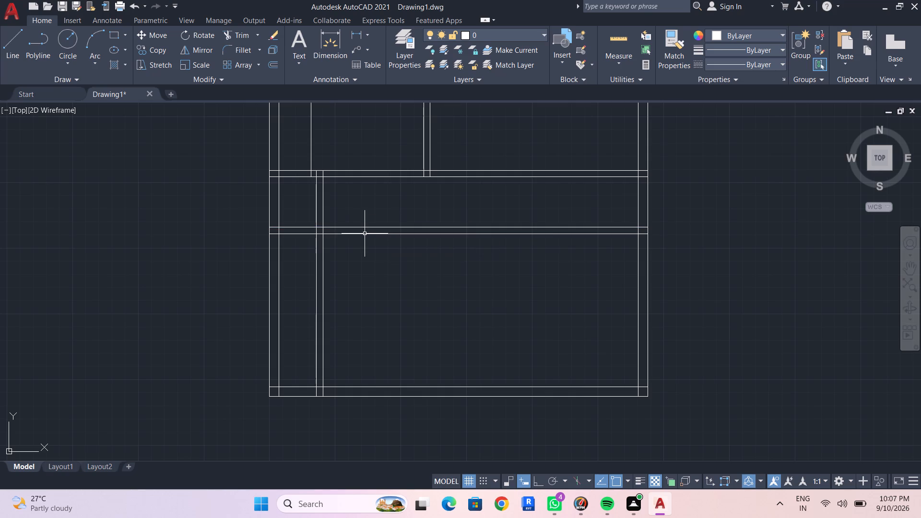
# Trim both lines of the bottom room's vertical partition between the new horizontal partition and the one above it.
pyautogui.write('tr')
pyautogui.press('Return')
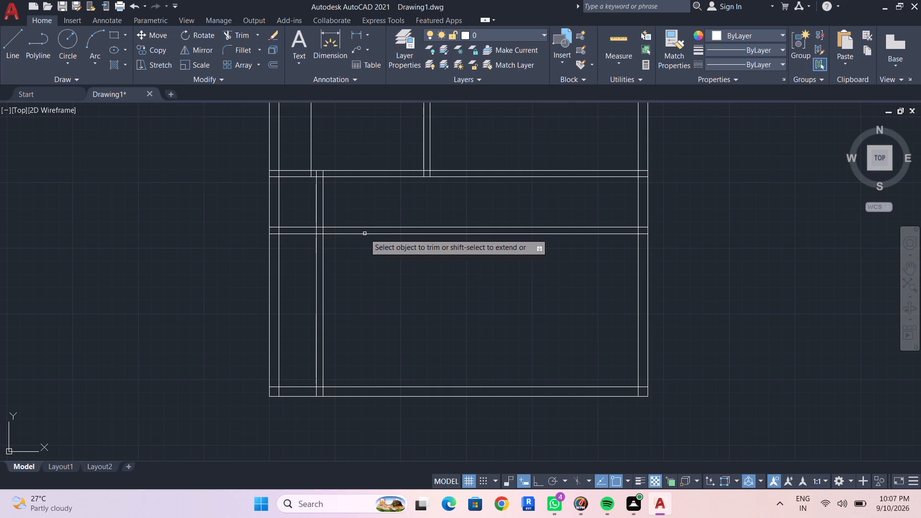
pyautogui.press('Escape')
pyautogui.press('Escape')
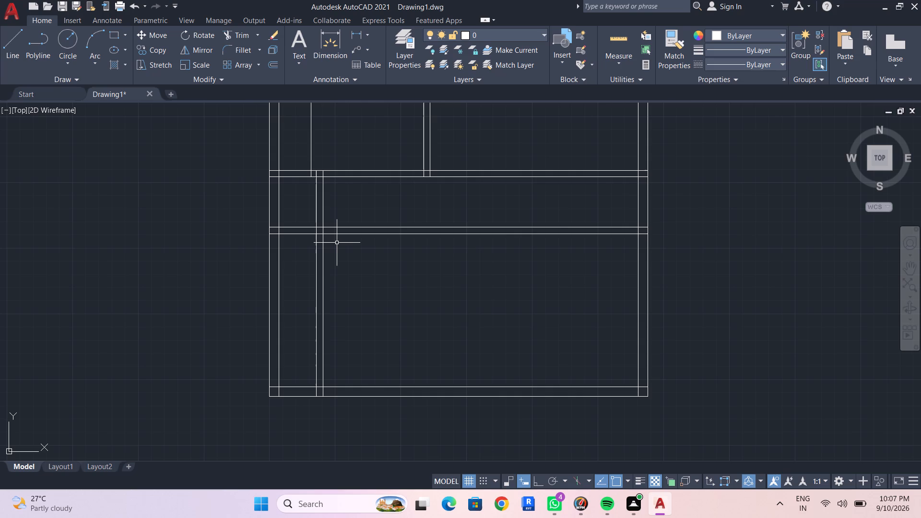
pyautogui.write('tr')
pyautogui.press('Return')
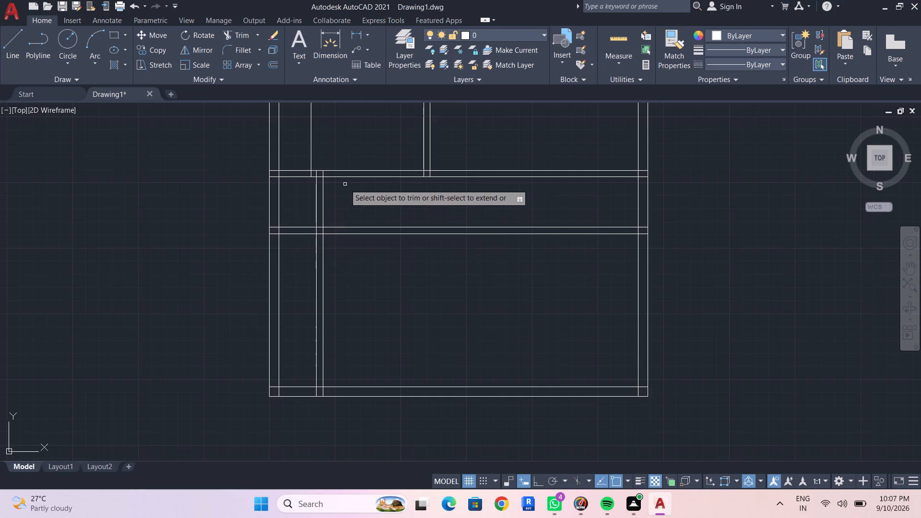
pyautogui.scroll(2, 327, 178)
pyautogui.click(311, 167)
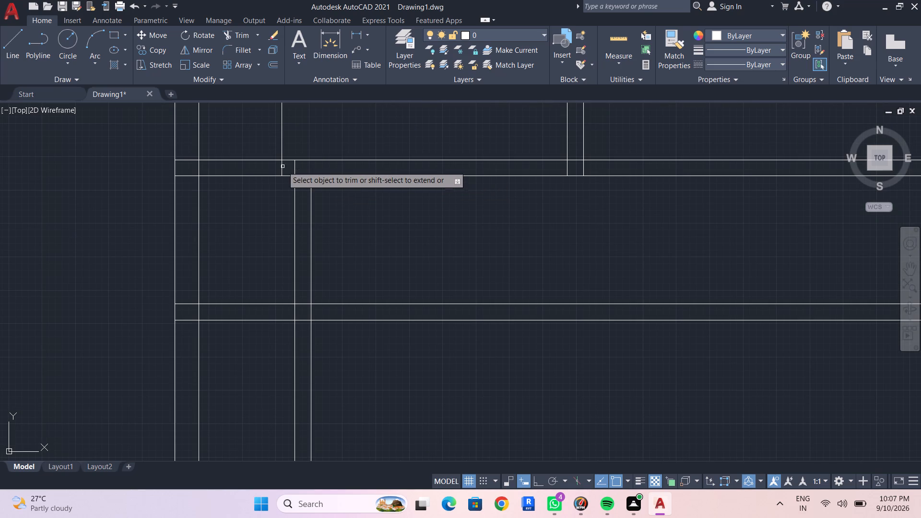
pyautogui.click(293, 168)
pyautogui.moveTo(375, 259); pyautogui.dragTo(289, 270)
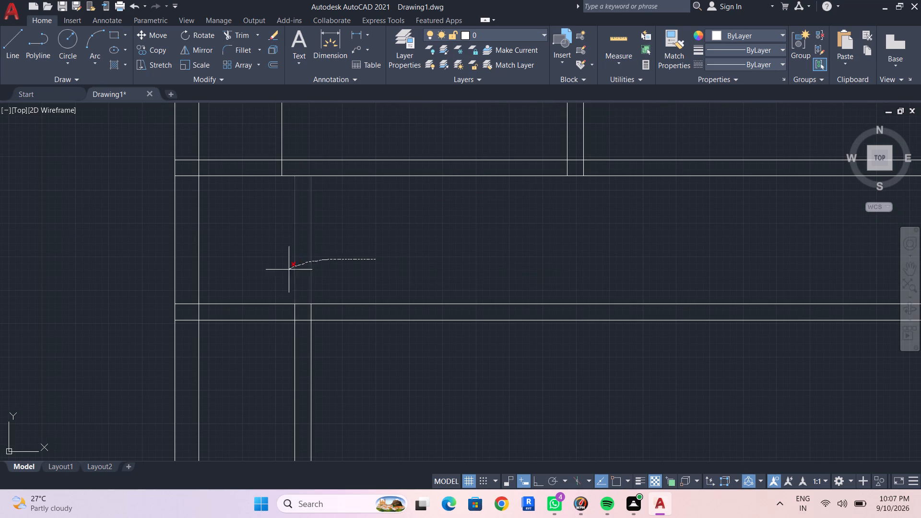
pyautogui.moveTo(289, 270); pyautogui.dragTo(263, 274)
pyautogui.scroll(-1, 307, 255)
pyautogui.moveTo(307, 255); pyautogui.dragTo(326, 212, button='middle')
pyautogui.press('Escape')
pyautogui.scroll(-1, 330, 261)
pyautogui.scroll(-1, 377, 301)
pyautogui.moveTo(377, 301); pyautogui.dragTo(363, 281, button='middle')
pyautogui.press('Escape')
pyautogui.press('Escape')
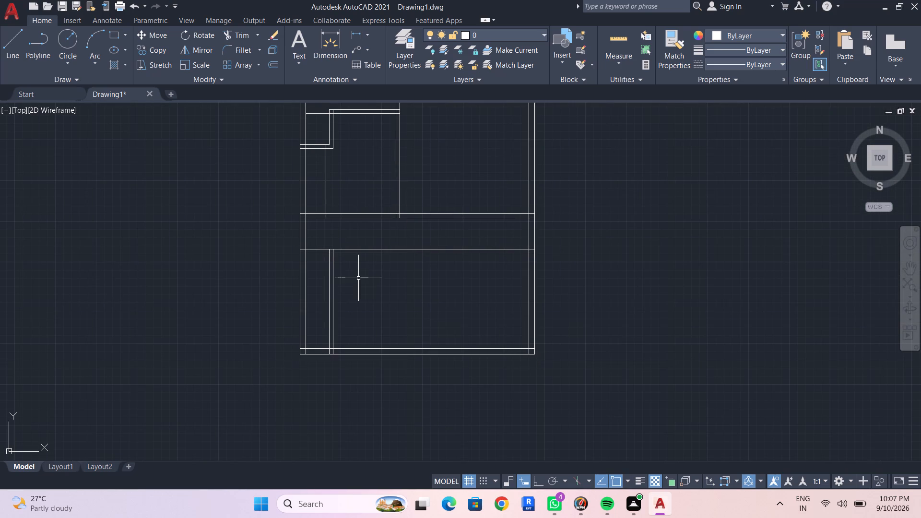
# Trim both lines of the new horizontal partition to the right of the vertical partition, including the stubs inside the right outer wall.
pyautogui.moveTo(376, 294); pyautogui.dragTo(378, 280, button='middle')
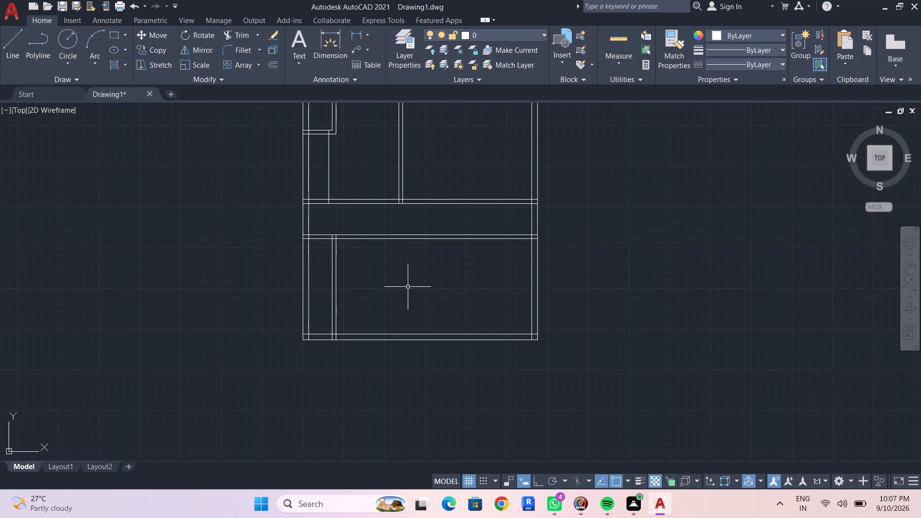
pyautogui.moveTo(405, 292); pyautogui.dragTo(421, 250, button='middle')
pyautogui.moveTo(420, 254); pyautogui.dragTo(412, 275, button='middle')
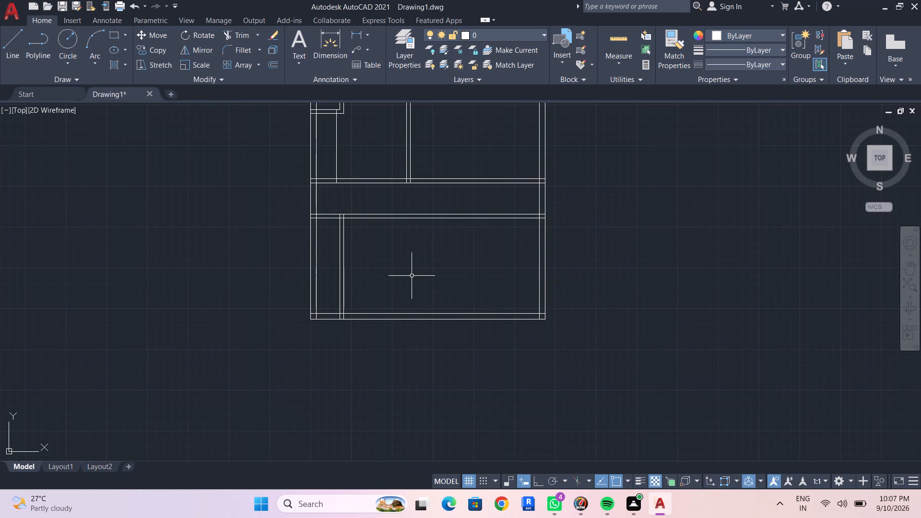
pyautogui.write('tr')
pyautogui.press('Return')
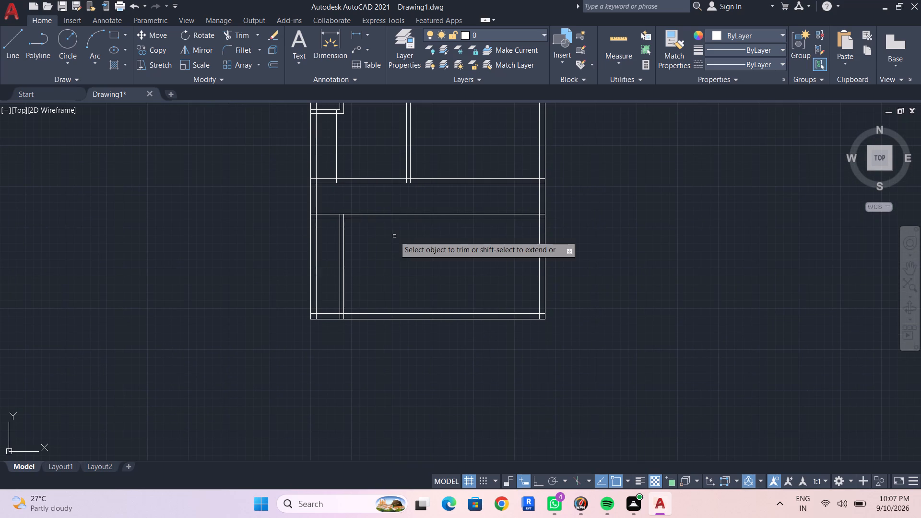
pyautogui.click(401, 217)
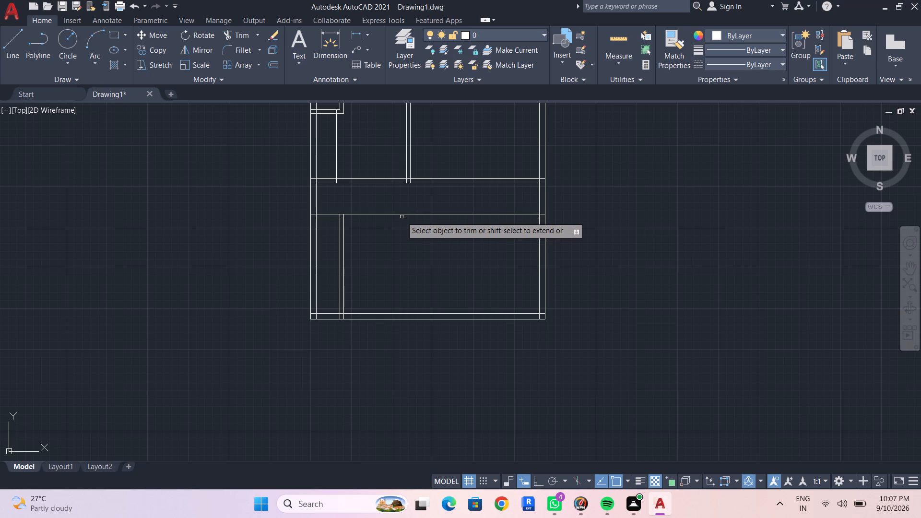
pyautogui.click(404, 214)
pyautogui.scroll(2, 538, 210)
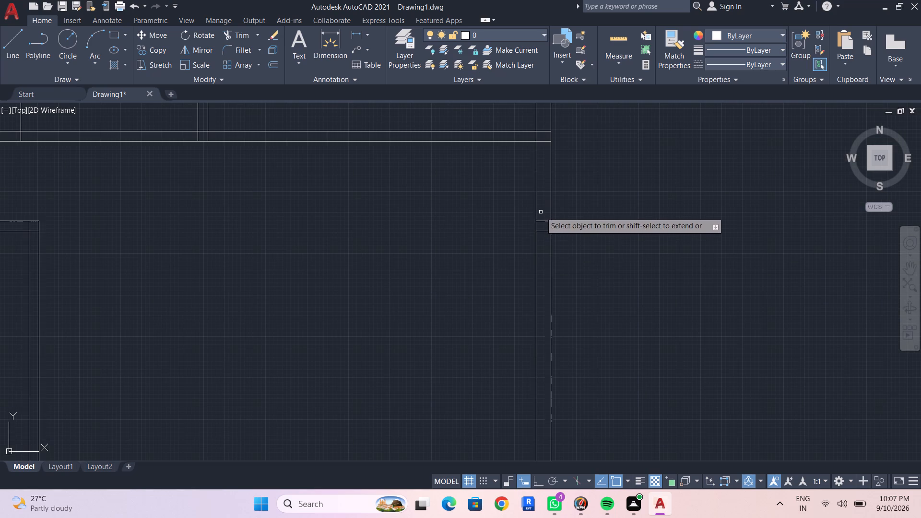
pyautogui.moveTo(541, 212); pyautogui.dragTo(544, 245)
pyautogui.scroll(-2, 435, 277)
pyautogui.moveTo(436, 276); pyautogui.dragTo(484, 251, button='middle')
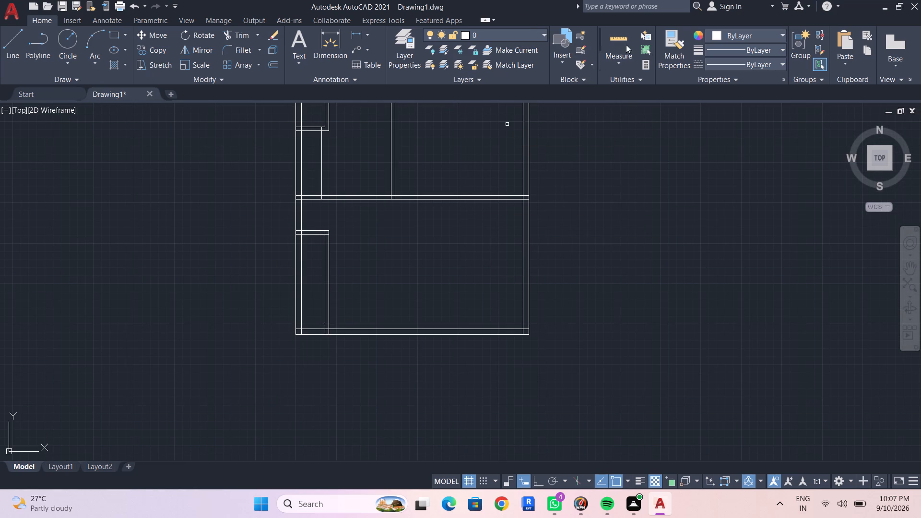
# Measure the clear dimensions of the large bottom room and of the narrow room in the plan's lower-left corner.
pyautogui.click(629, 38)
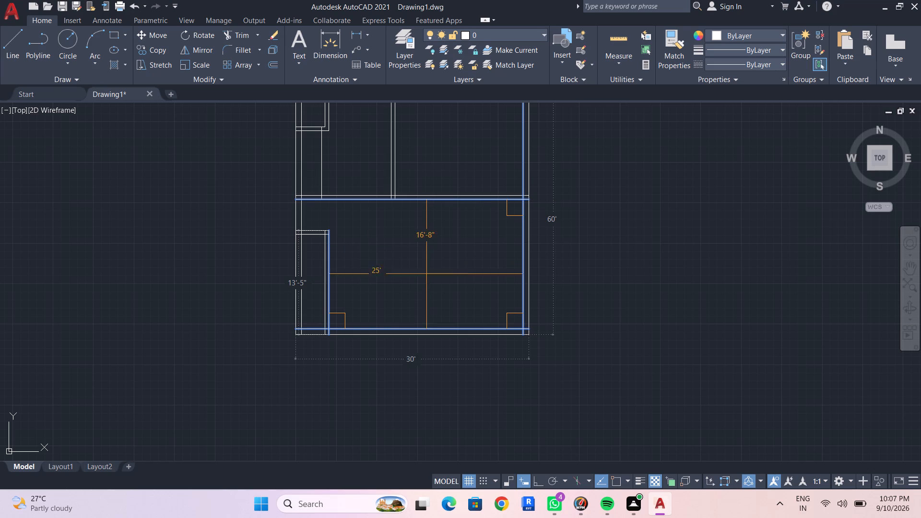
pyautogui.scroll(2, 315, 271)
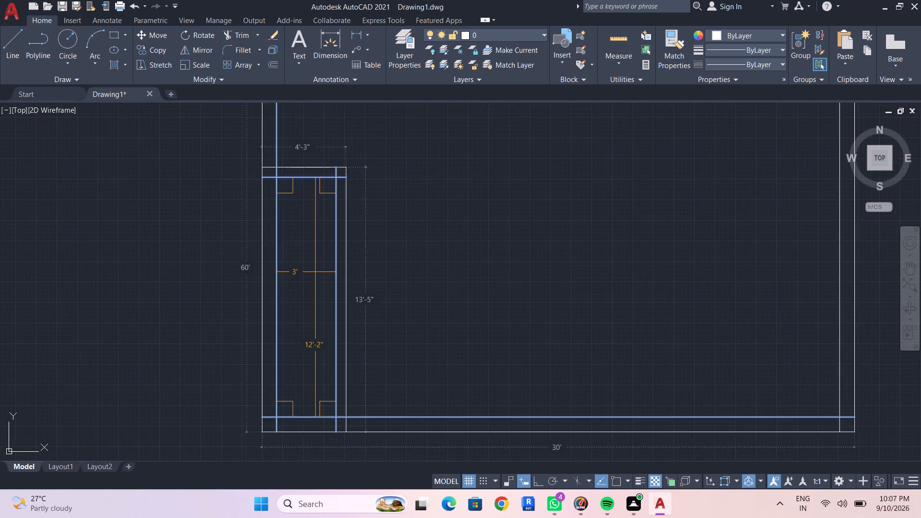
pyautogui.scroll(1, 315, 272)
pyautogui.moveTo(318, 275); pyautogui.dragTo(335, 293, button='middle')
pyautogui.press('Escape')
pyautogui.press('Escape')
# Offset the lower line of the narrow lower-left room's top partition 4' downward.
pyautogui.write('of')
pyautogui.press('space')
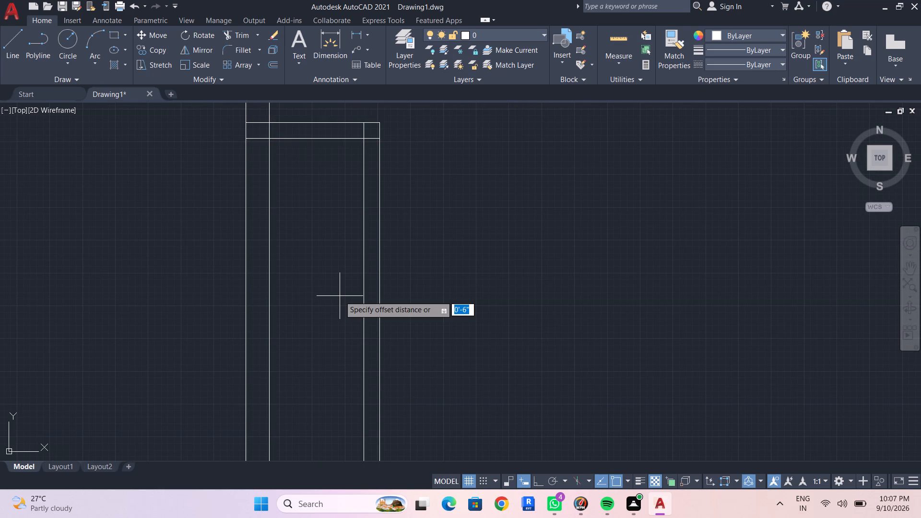
pyautogui.press('3')
pyautogui.press('BackSpace')
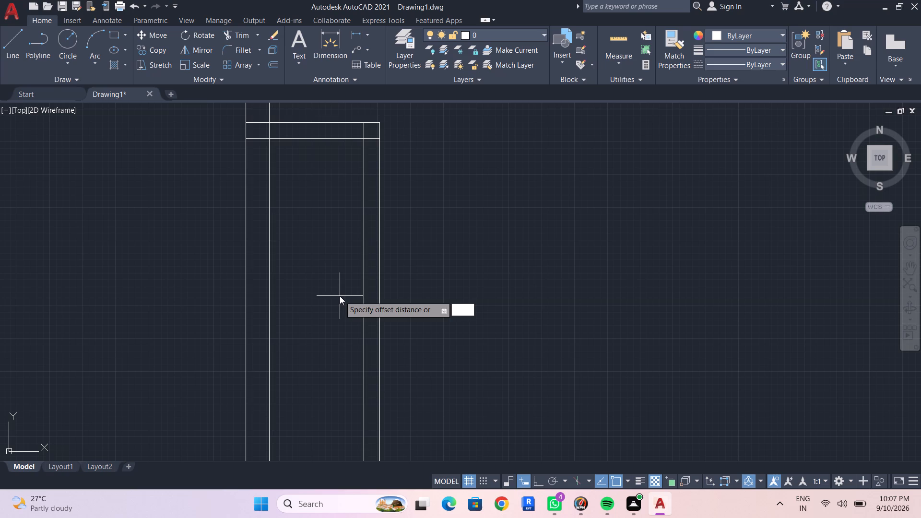
pyautogui.write("4'")
pyautogui.press('Return')
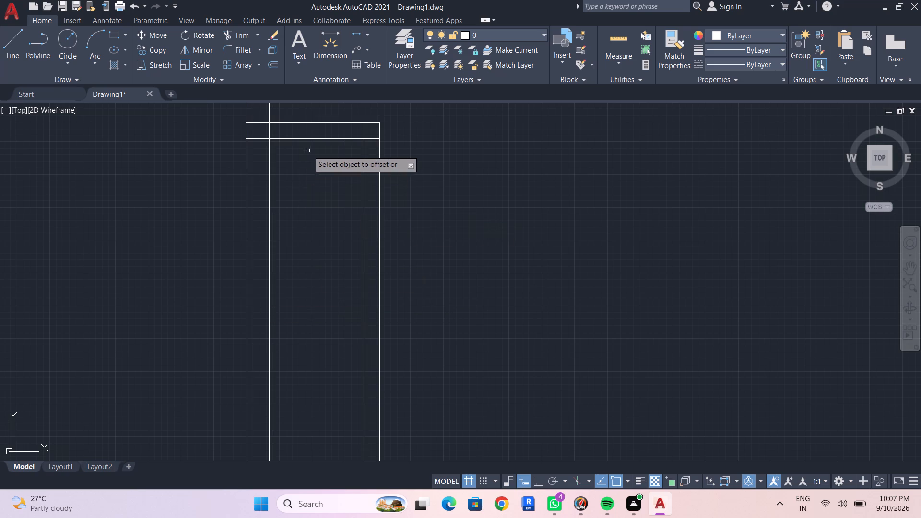
pyautogui.click(315, 139)
pyautogui.click(316, 227)
pyautogui.press('Escape')
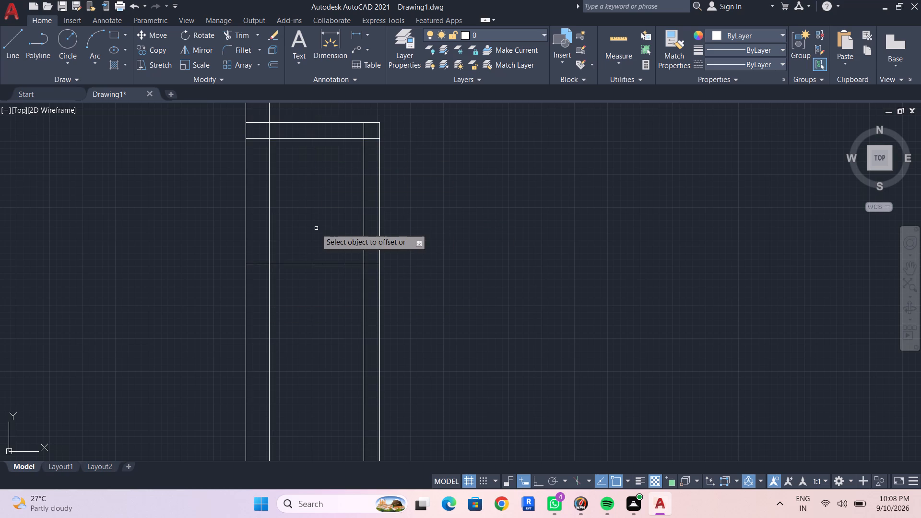
pyautogui.press('Escape')
# Offset the new horizontal line 6" downward to give the partition its thickness.
pyautogui.write('of 6"')
pyautogui.hotkey('shift', 'Return')
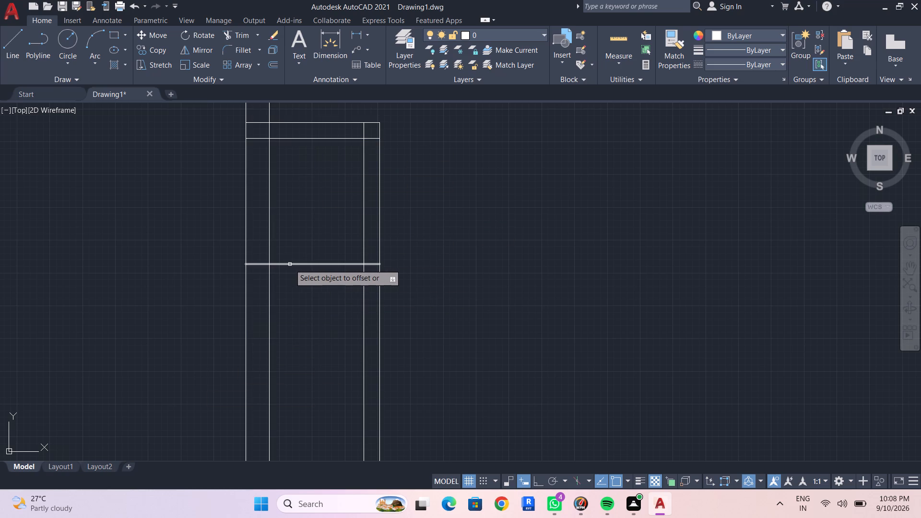
pyautogui.moveTo(290, 264); pyautogui.dragTo(290, 269)
pyautogui.click(293, 293)
pyautogui.press('Escape')
pyautogui.press('Escape')
# Measure the clear dimensions of the two narrow lower-left rooms above and below the new partition.
pyautogui.scroll(-1, 326, 311)
pyautogui.moveTo(326, 325); pyautogui.dragTo(329, 304, button='middle')
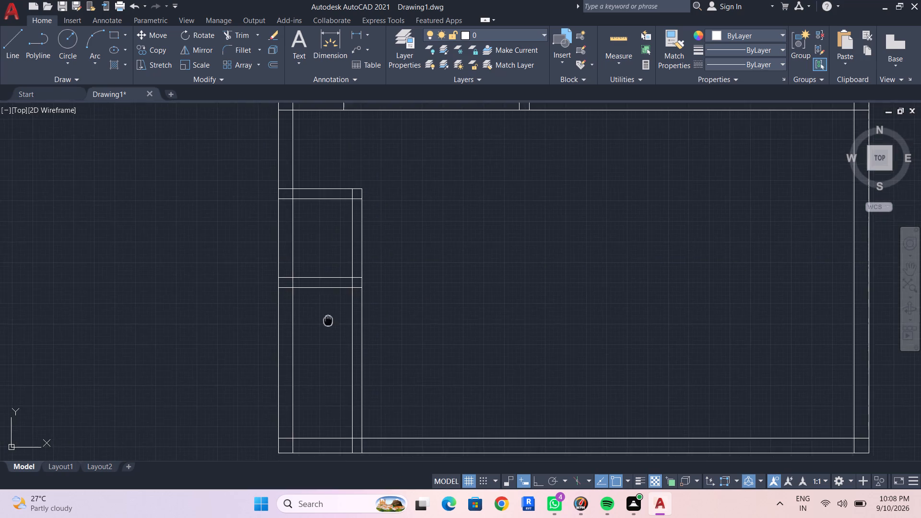
pyautogui.moveTo(329, 304); pyautogui.dragTo(331, 269, button='middle')
pyautogui.click(616, 44)
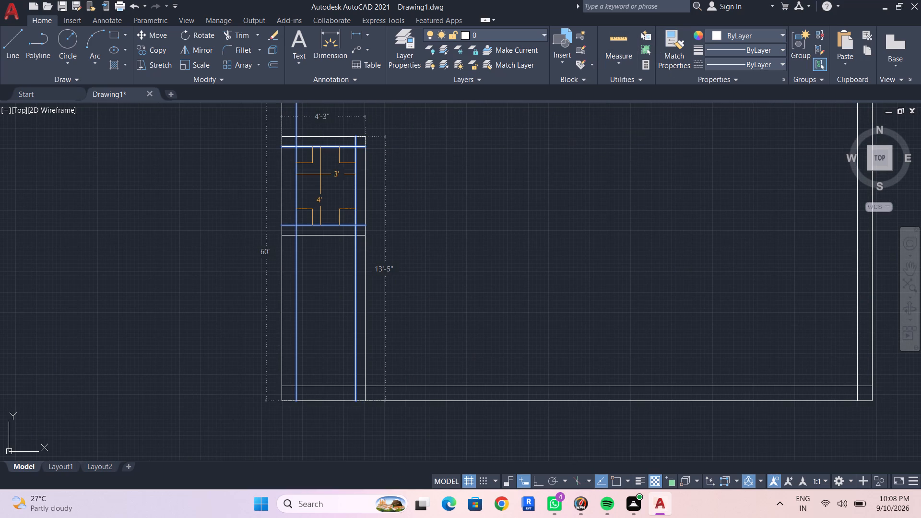
pyautogui.moveTo(328, 173); pyautogui.dragTo(331, 115, button='middle')
pyautogui.moveTo(331, 133); pyautogui.dragTo(331, 158, button='middle')
pyautogui.moveTo(328, 251); pyautogui.dragTo(327, 215, button='middle')
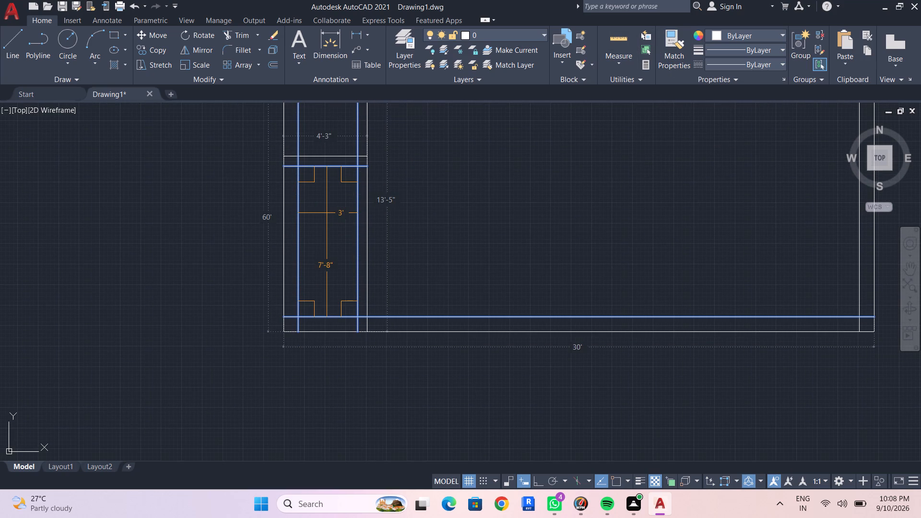
pyautogui.moveTo(328, 213); pyautogui.dragTo(332, 159, button='middle')
pyautogui.moveTo(332, 162); pyautogui.dragTo(330, 193, button='middle')
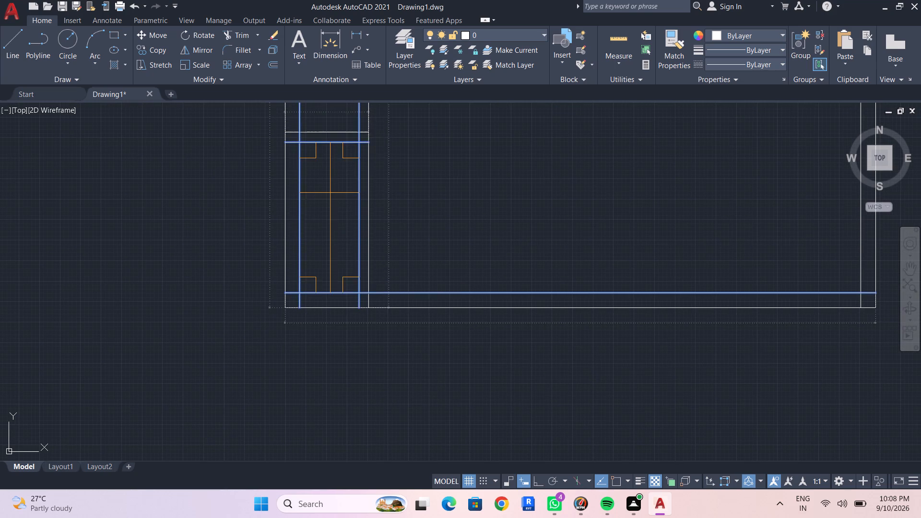
pyautogui.press('Escape')
pyautogui.press('Escape')
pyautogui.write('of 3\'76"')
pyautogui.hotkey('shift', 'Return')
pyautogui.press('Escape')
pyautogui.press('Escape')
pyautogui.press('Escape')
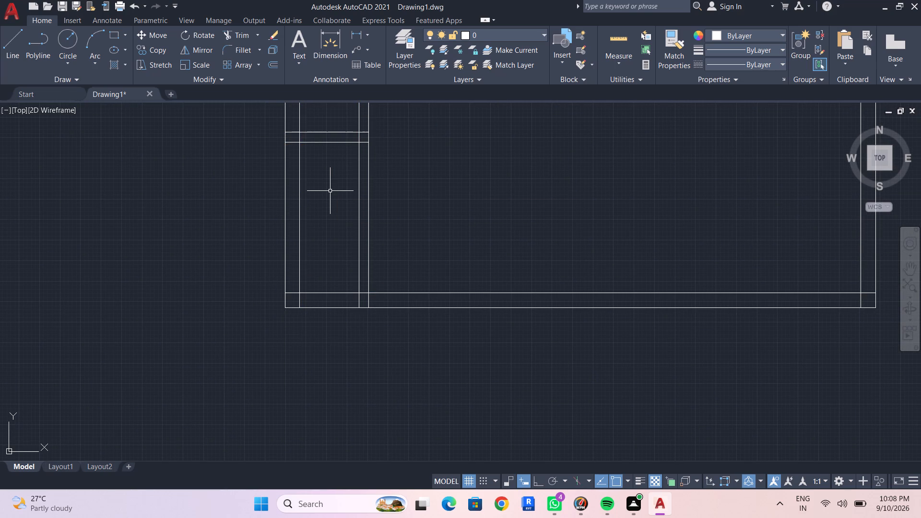
# Delete the inner line of the vertical partition beside the two narrow lower-left rooms.
pyautogui.scroll(-1, 434, 207)
pyautogui.moveTo(434, 207); pyautogui.dragTo(396, 292, button='middle')
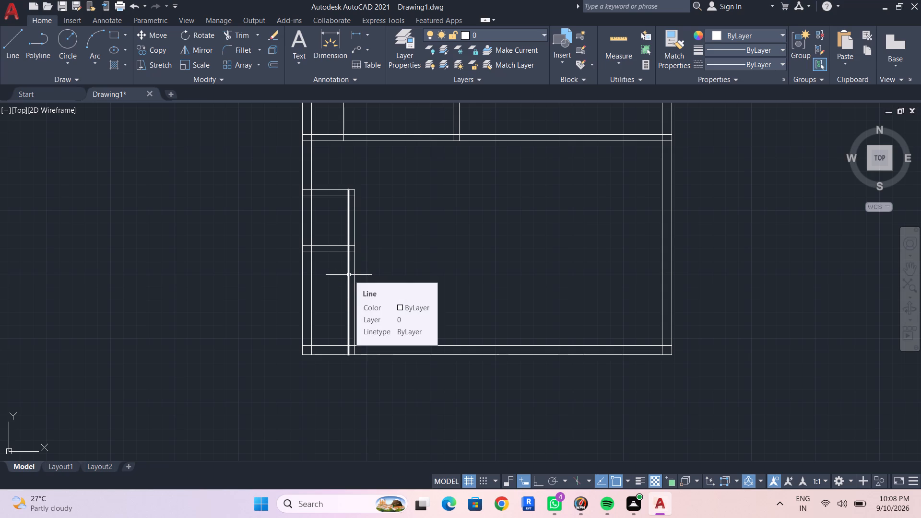
pyautogui.scroll(1, 349, 275)
pyautogui.click(346, 272)
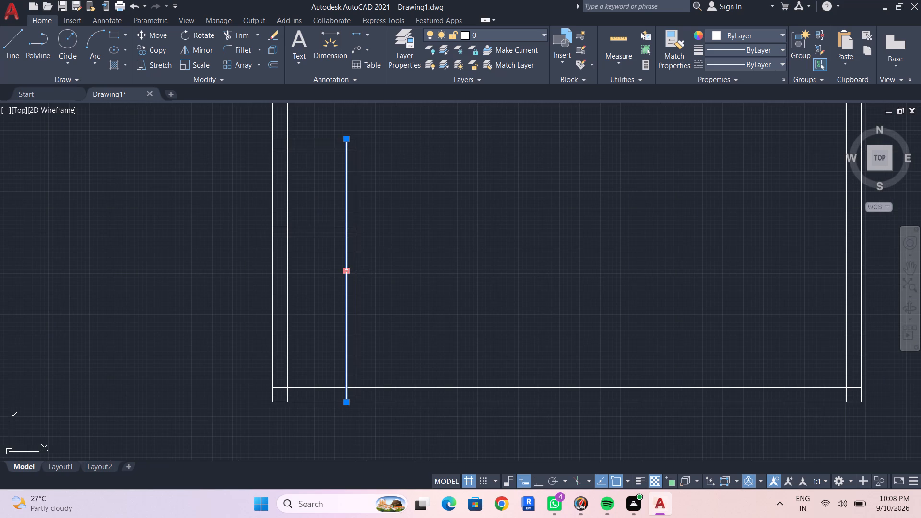
pyautogui.press('Delete')
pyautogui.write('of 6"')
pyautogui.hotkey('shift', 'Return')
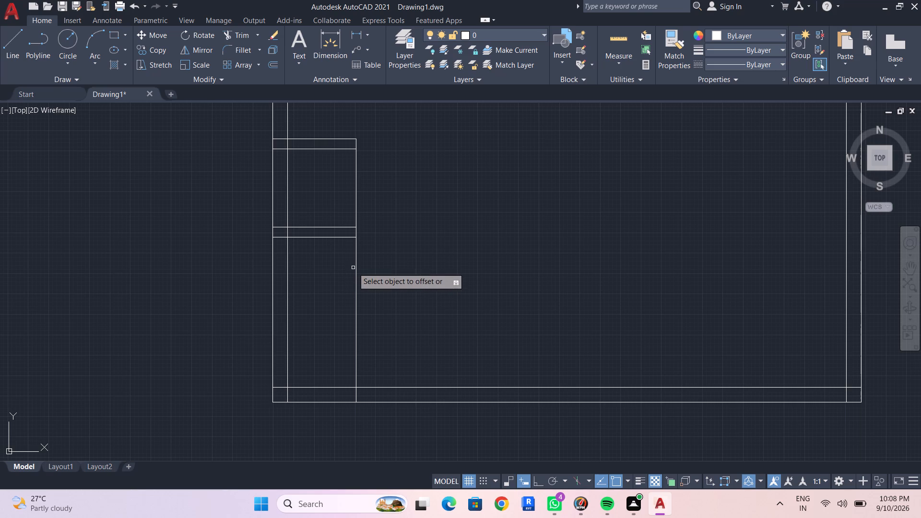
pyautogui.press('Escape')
# Delete the remaining outer line of the narrow rooms' vertical partition.
pyautogui.click(357, 266)
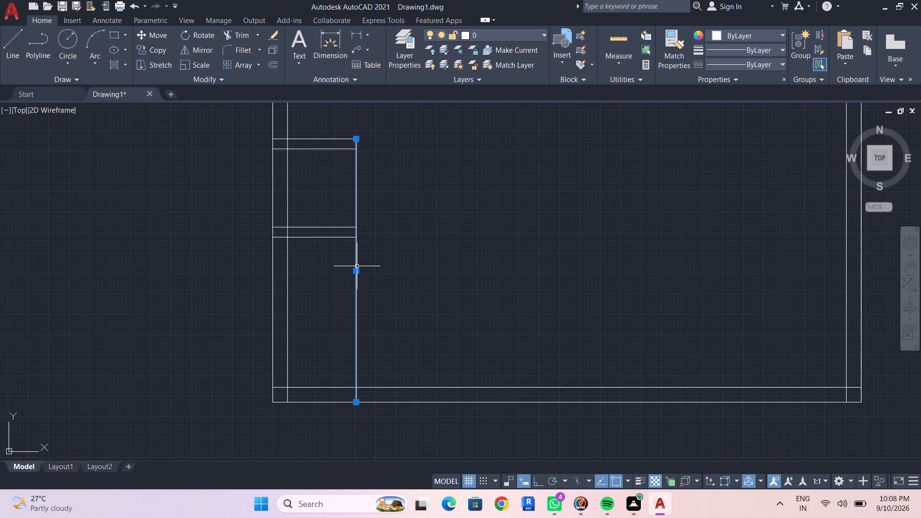
pyautogui.press('Delete')
pyautogui.press('Escape')
pyautogui.press('Escape')
# Offset the inner line of the left outer wall 3'6" to the right.
pyautogui.write('of 3\'6"')
pyautogui.hotkey('shift', 'Return')
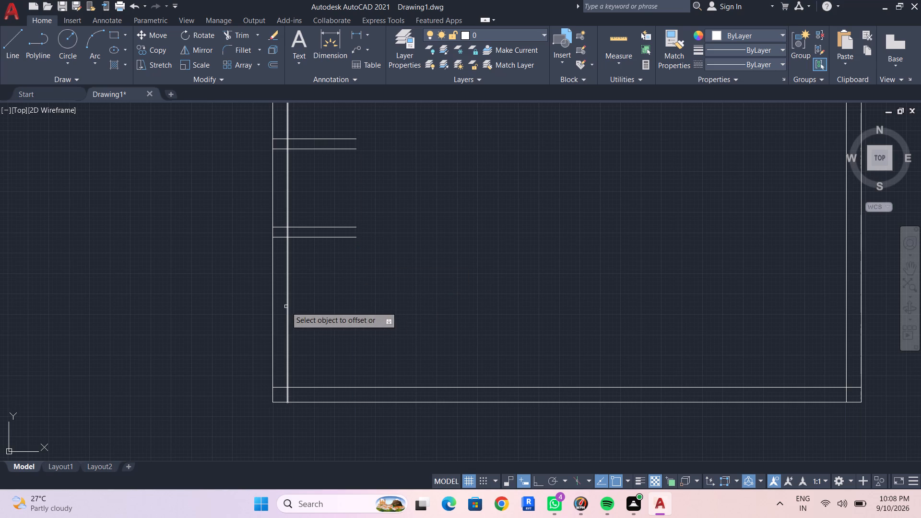
pyautogui.click(286, 298)
pyautogui.click(367, 291)
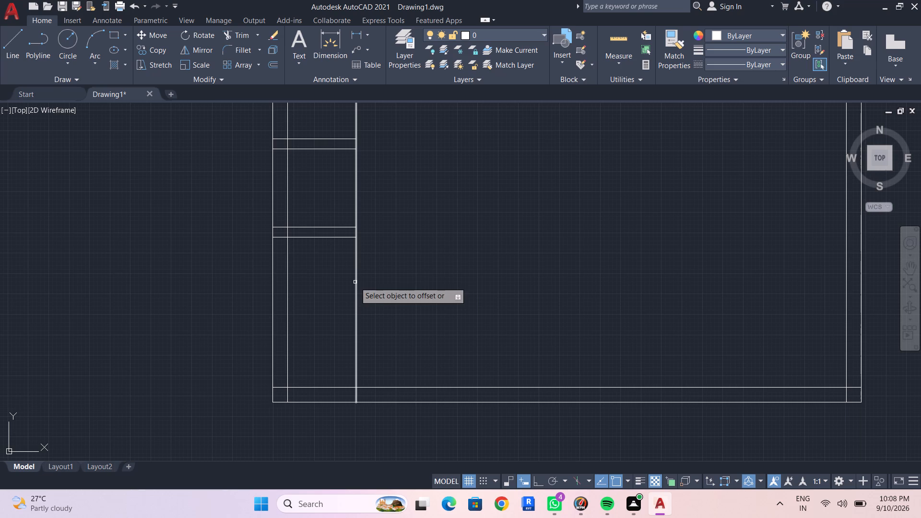
pyautogui.press('Escape')
pyautogui.press('Escape')
pyautogui.press('Escape')
# Offset the new vertical line 6" to the right to give the partition its thickness.
pyautogui.press('o')
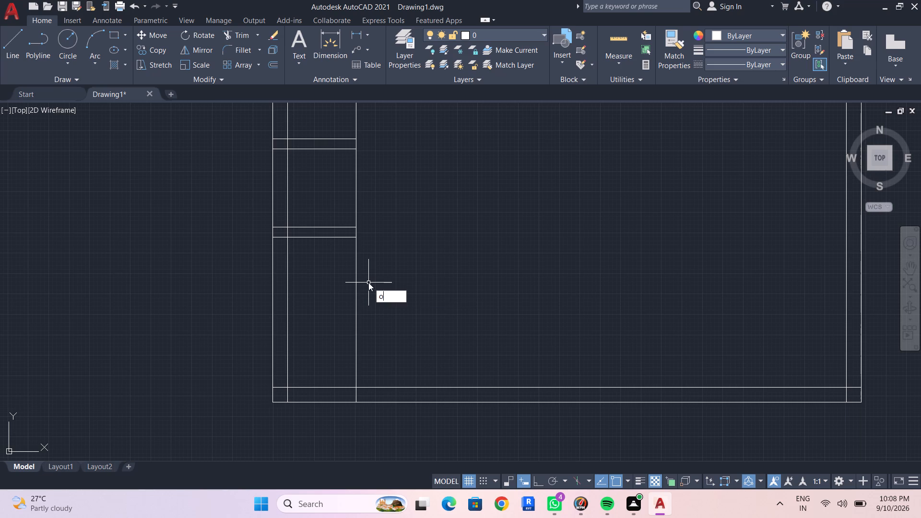
pyautogui.write('f 6"')
pyautogui.hotkey('shift', 'Return')
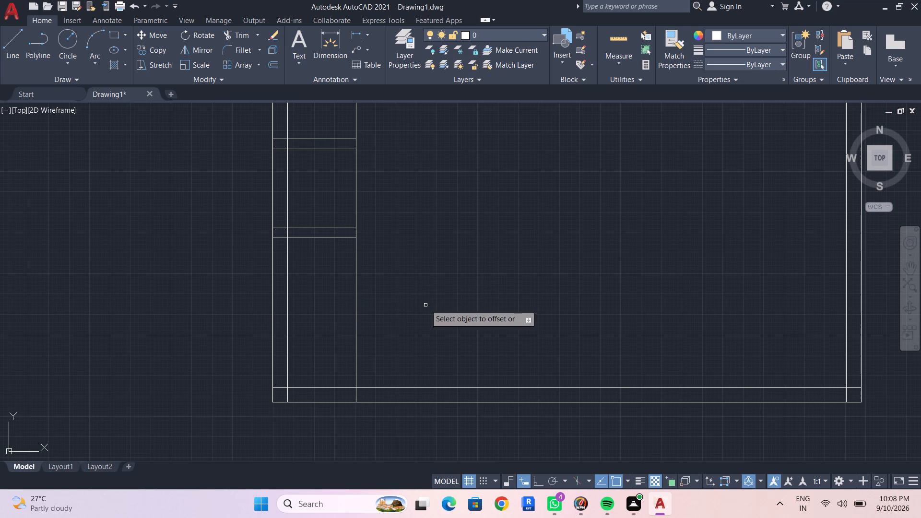
pyautogui.click(357, 288)
pyautogui.click(365, 284)
pyautogui.press('Escape')
pyautogui.moveTo(386, 289); pyautogui.dragTo(386, 303, button='middle')
pyautogui.press('Escape')
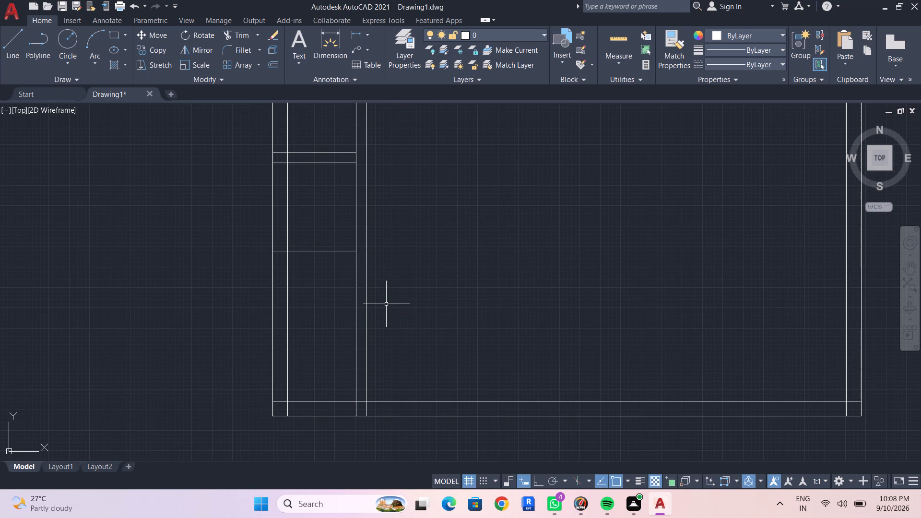
# Extend all four lines of the narrow rooms' two horizontal partitions to the outer line of the new vertical partition.
pyautogui.write('ee')
pyautogui.press('BackSpace')
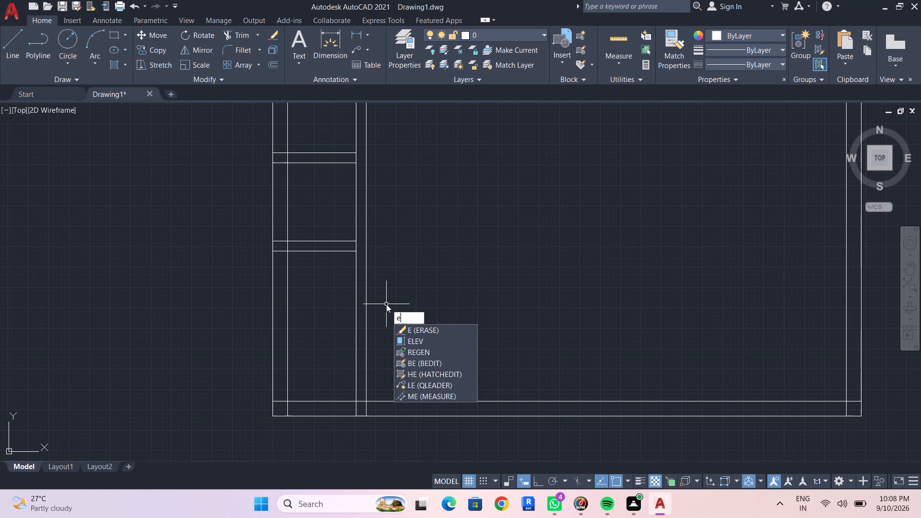
pyautogui.press('x')
pyautogui.press('Return')
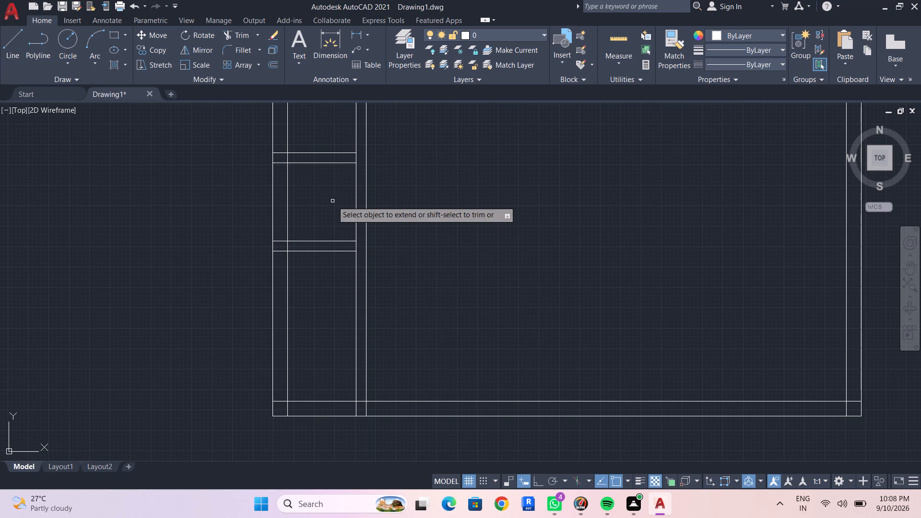
pyautogui.click(342, 153)
pyautogui.click(346, 163)
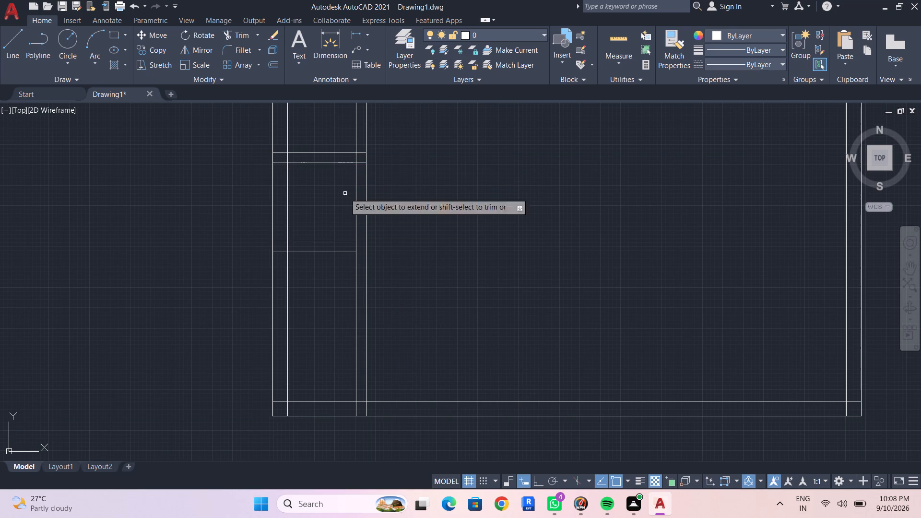
pyautogui.click(342, 242)
pyautogui.click(345, 250)
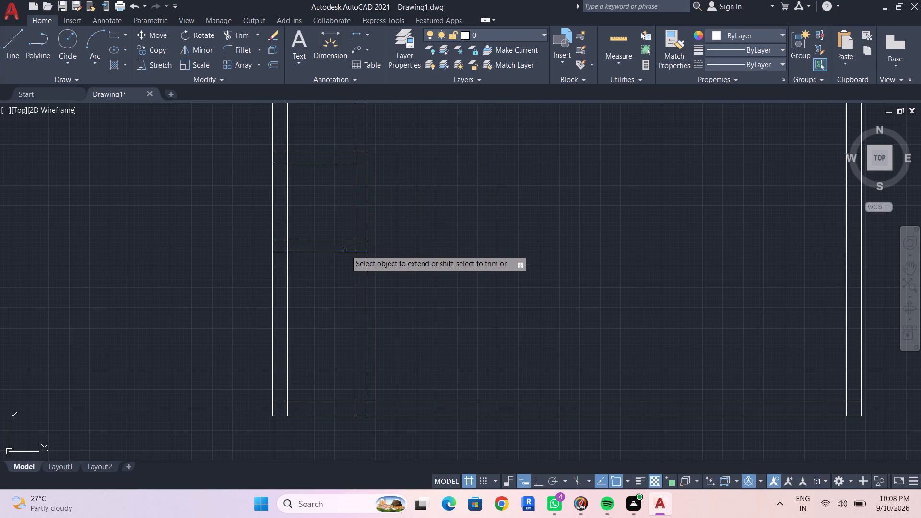
pyautogui.press('Escape')
# Trim both new vertical partition lines in the room directly above the large bottom room, up to its upper partition.
pyautogui.scroll(-2, 451, 219)
pyautogui.moveTo(454, 229); pyautogui.dragTo(454, 240, button='middle')
pyautogui.moveTo(451, 222); pyautogui.dragTo(439, 286, button='middle')
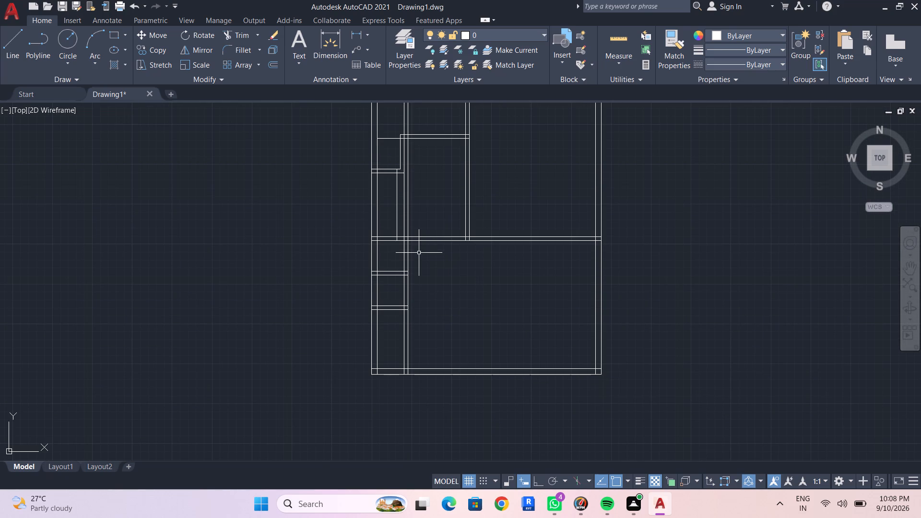
pyautogui.write('tr')
pyautogui.press('Return')
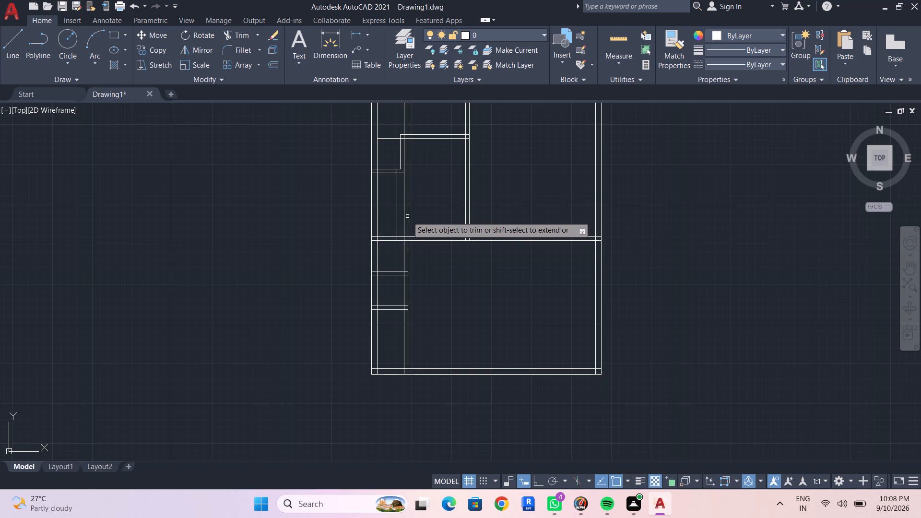
pyautogui.click(405, 212)
pyautogui.click(410, 207)
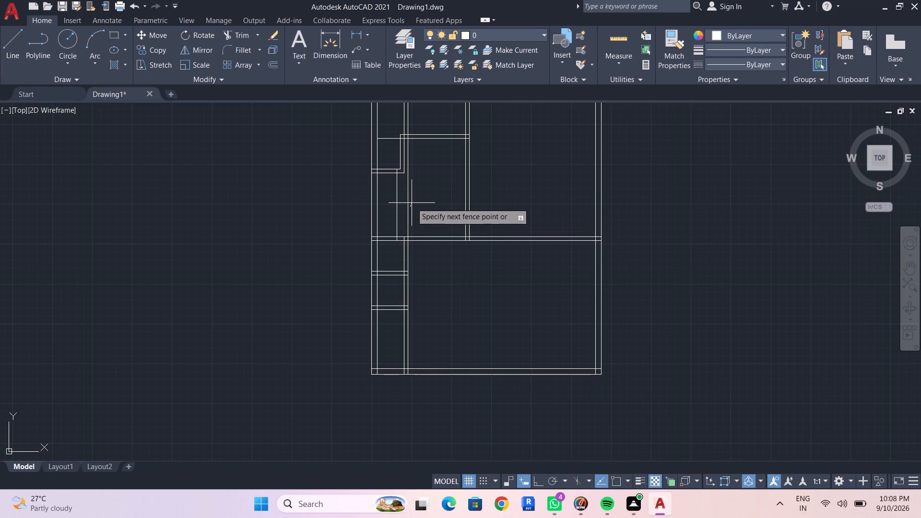
pyautogui.click(409, 207)
pyautogui.click(406, 208)
pyautogui.moveTo(420, 200); pyautogui.dragTo(418, 263, button='middle')
pyautogui.press('Escape')
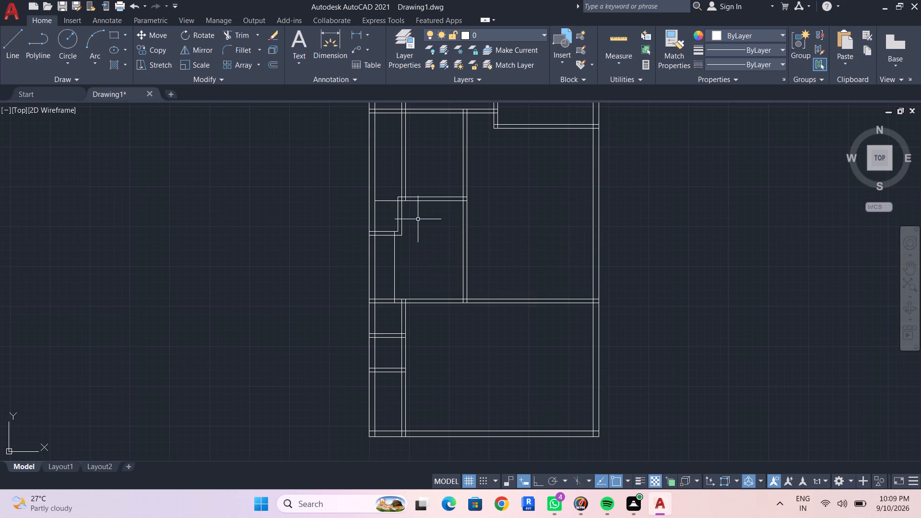
# Delete the leftover upper segments of both new vertical lines running through the plan's upper-left rooms.
pyautogui.scroll(-2, 418, 221)
pyautogui.doubleClick(409, 206)
pyautogui.moveTo(432, 200); pyautogui.dragTo(429, 202)
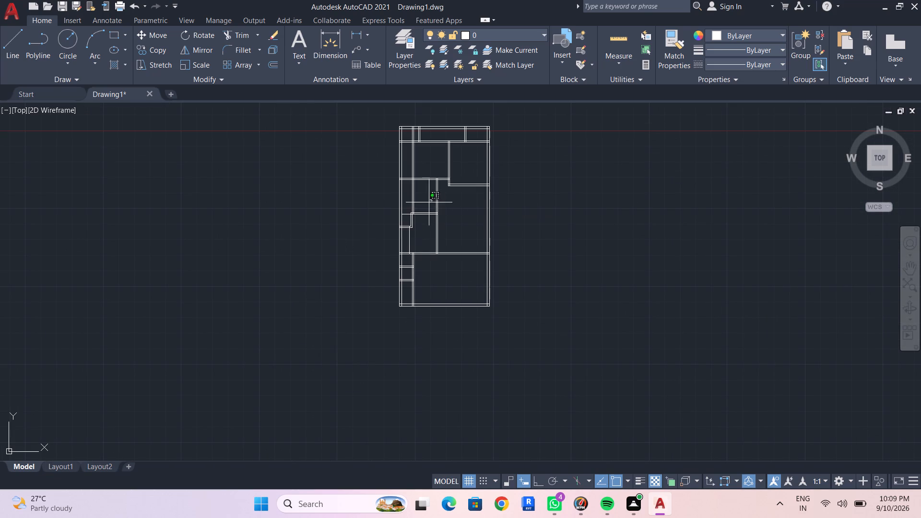
pyautogui.moveTo(429, 202); pyautogui.dragTo(418, 204)
pyautogui.click(410, 204)
pyautogui.press('Delete')
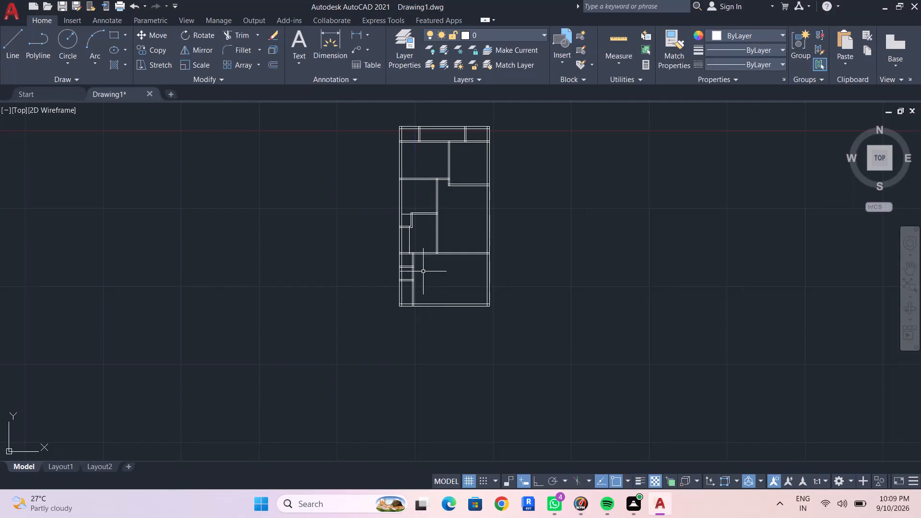
# Trim both vertical partition lines above the upper narrow room, including the stubs inside the large bottom room's top partition.
pyautogui.scroll(4, 413, 267)
pyautogui.middleClick(417, 273)
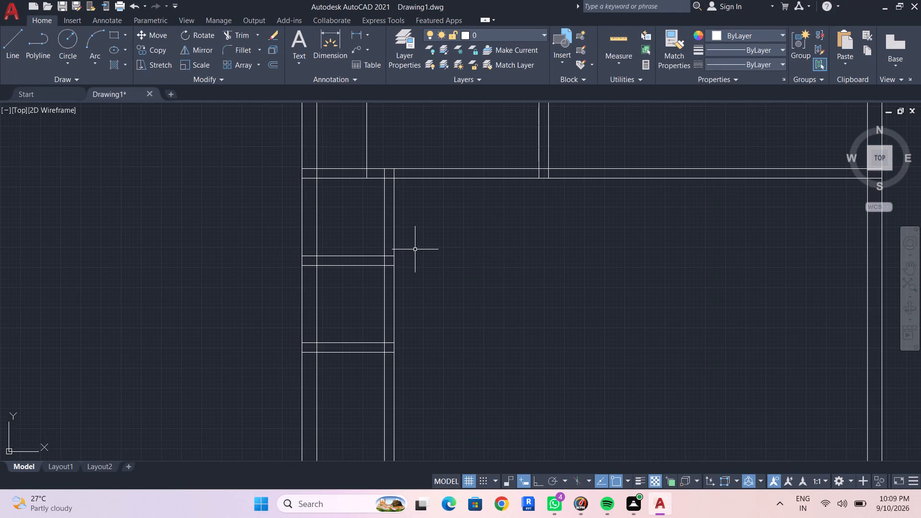
pyautogui.write('tr')
pyautogui.press('Return')
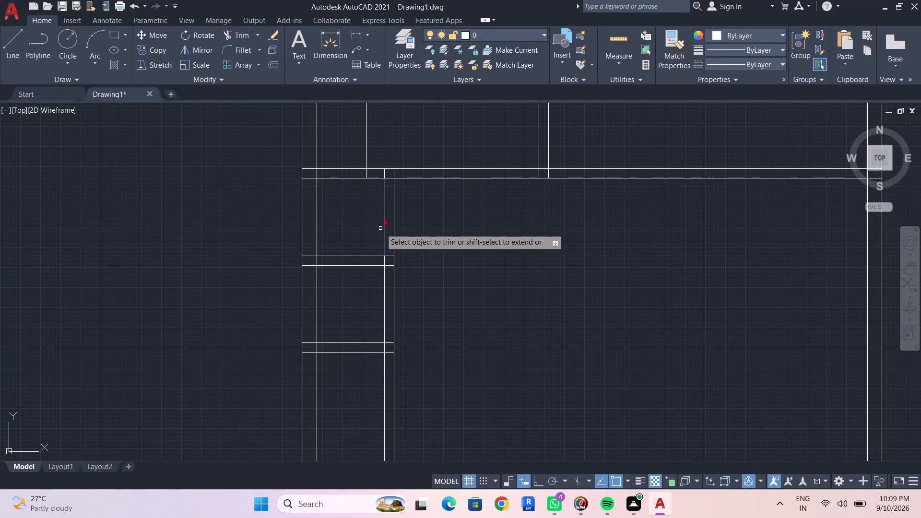
pyautogui.click(380, 228)
pyautogui.click(417, 229)
pyautogui.scroll(2, 398, 178)
pyautogui.moveTo(394, 161); pyautogui.dragTo(376, 162)
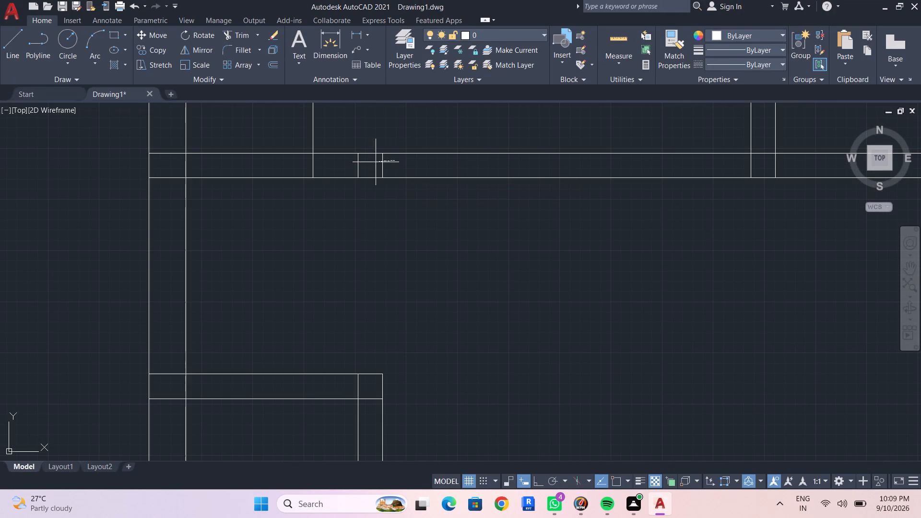
pyautogui.moveTo(376, 162); pyautogui.dragTo(357, 163)
pyautogui.scroll(-1, 429, 277)
pyautogui.scroll(1, 429, 277)
pyautogui.moveTo(429, 277); pyautogui.dragTo(427, 214, button='middle')
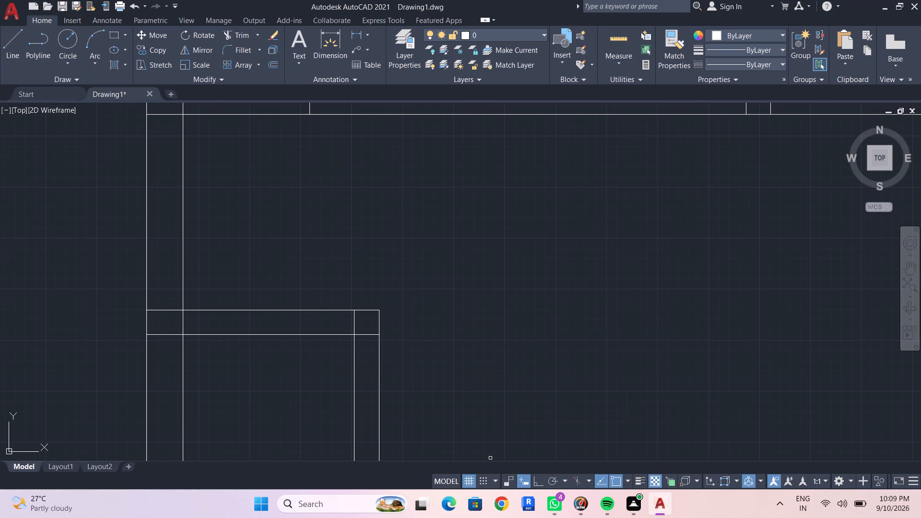
pyautogui.scroll(-2, 470, 261)
pyautogui.moveTo(471, 265); pyautogui.dragTo(486, 236, button='middle')
pyautogui.press('Escape')
pyautogui.moveTo(484, 306); pyautogui.dragTo(490, 186, button='middle')
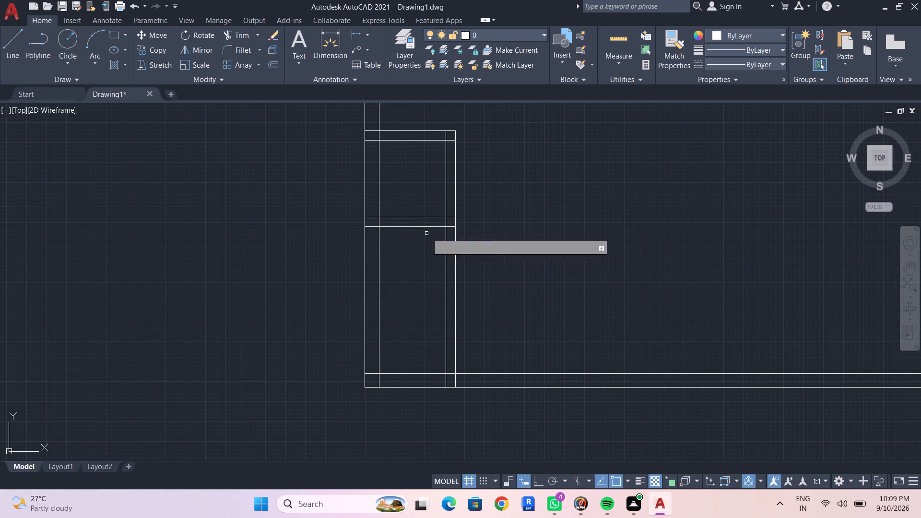
# Measure the inside dimensions of the small room in the plan's lower-left corner area.
pyautogui.press('Escape')
pyautogui.press('Escape')
pyautogui.click(620, 41)
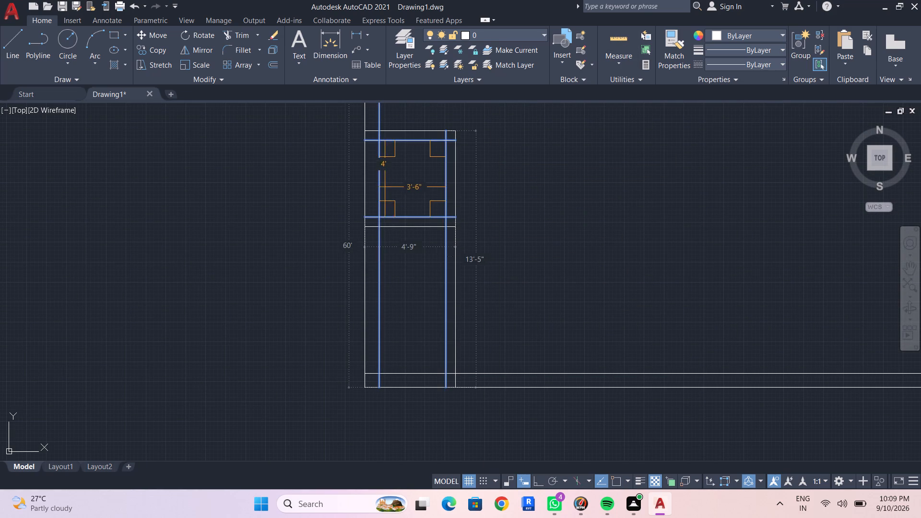
pyautogui.press('Escape')
pyautogui.press('Escape')
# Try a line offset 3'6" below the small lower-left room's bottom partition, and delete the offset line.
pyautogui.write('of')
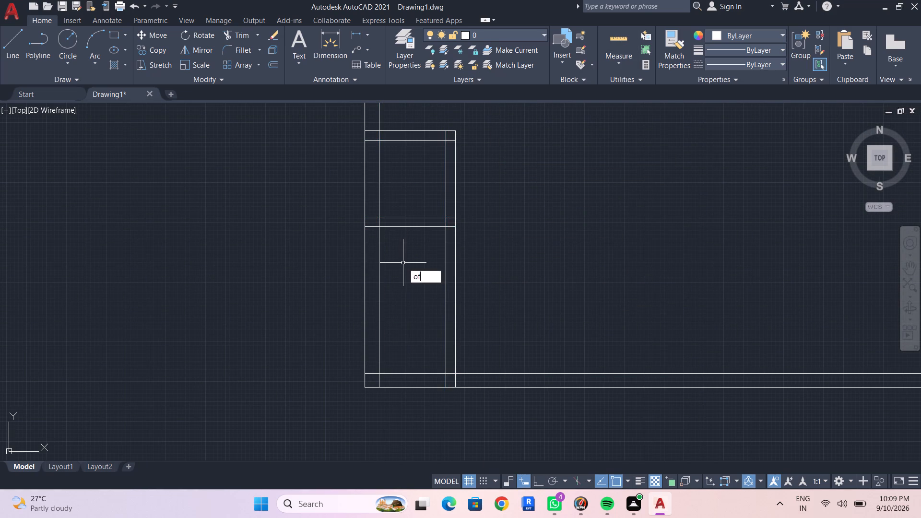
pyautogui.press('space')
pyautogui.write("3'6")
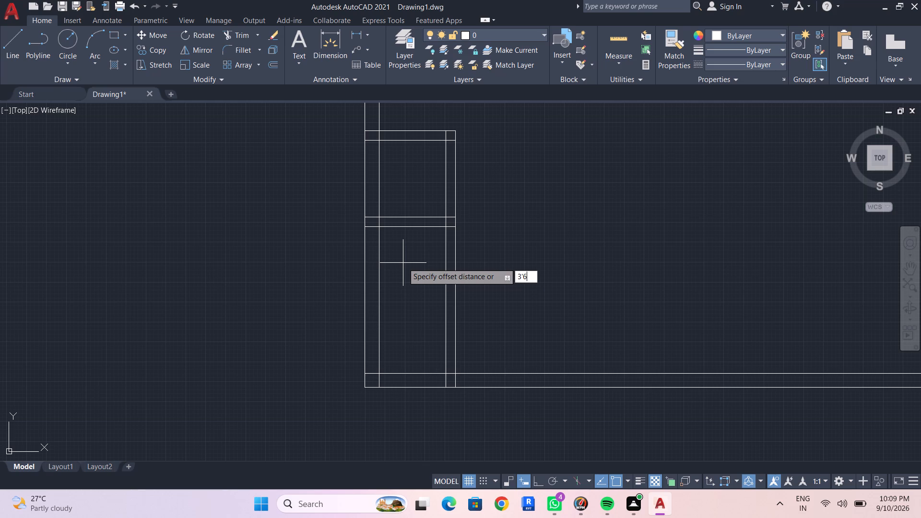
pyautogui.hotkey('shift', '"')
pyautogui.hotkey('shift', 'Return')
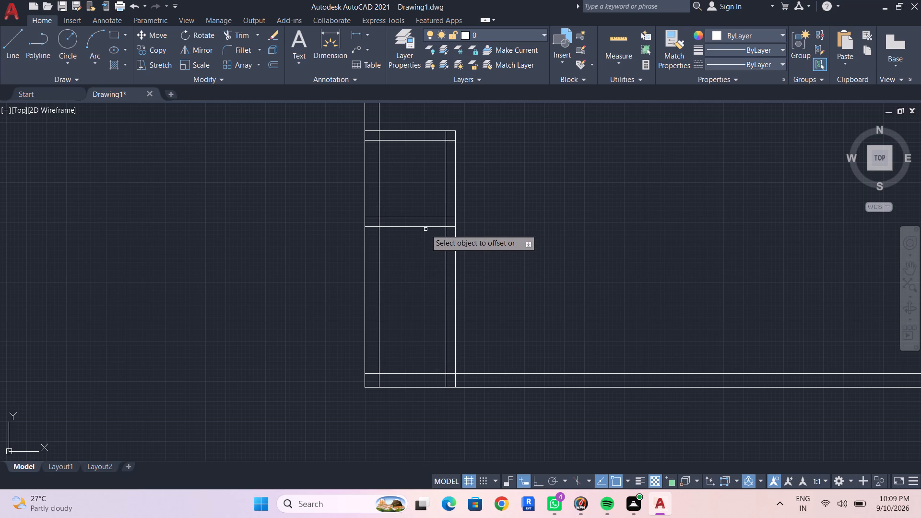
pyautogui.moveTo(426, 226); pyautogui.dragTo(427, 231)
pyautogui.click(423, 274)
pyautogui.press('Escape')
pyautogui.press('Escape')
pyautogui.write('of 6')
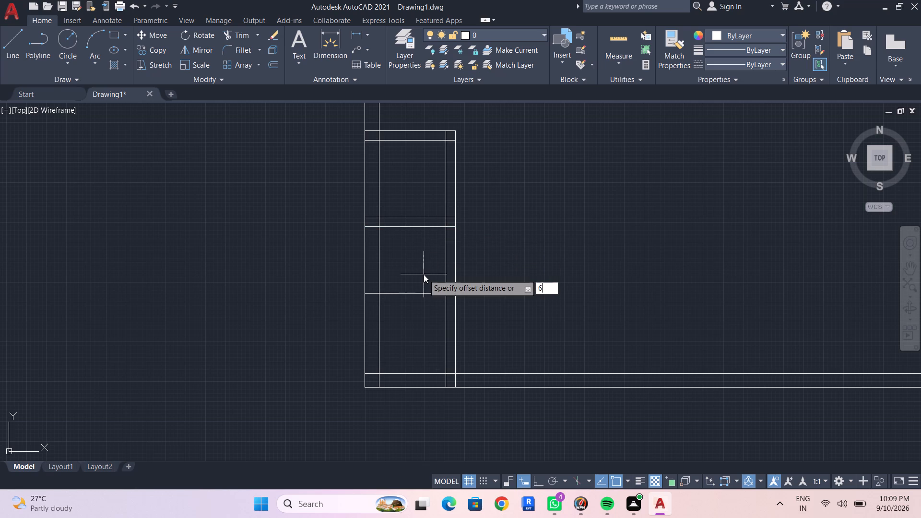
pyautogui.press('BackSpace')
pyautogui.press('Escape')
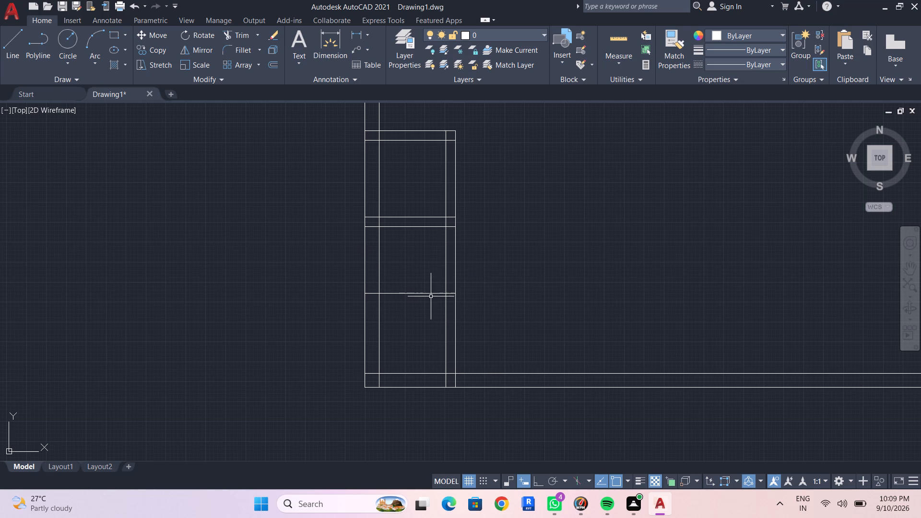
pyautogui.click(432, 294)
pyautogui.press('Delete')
# Rebuild the small room's vertical partition as 4" thick by deleting its outer line and offsetting its inner line 4" outward.
pyautogui.click(457, 261)
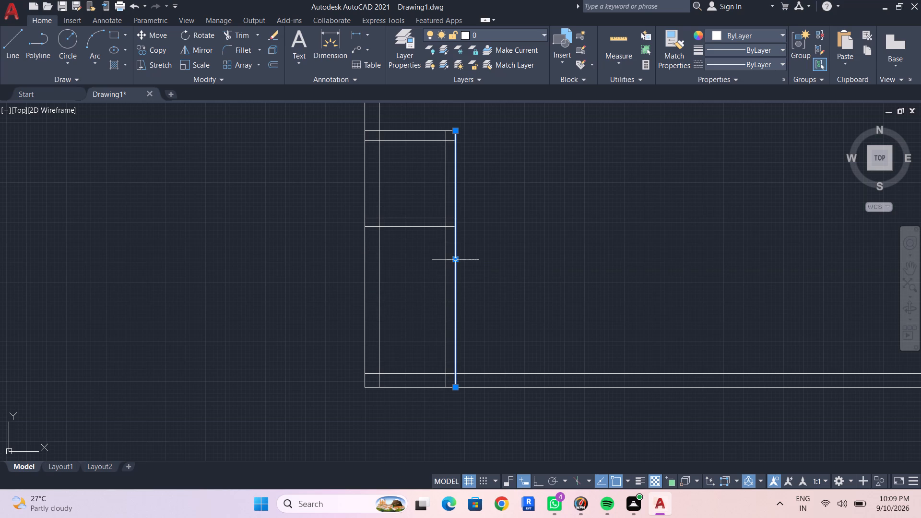
pyautogui.press('Delete')
pyautogui.press('Escape')
pyautogui.press('Escape')
pyautogui.write('of')
pyautogui.press('space')
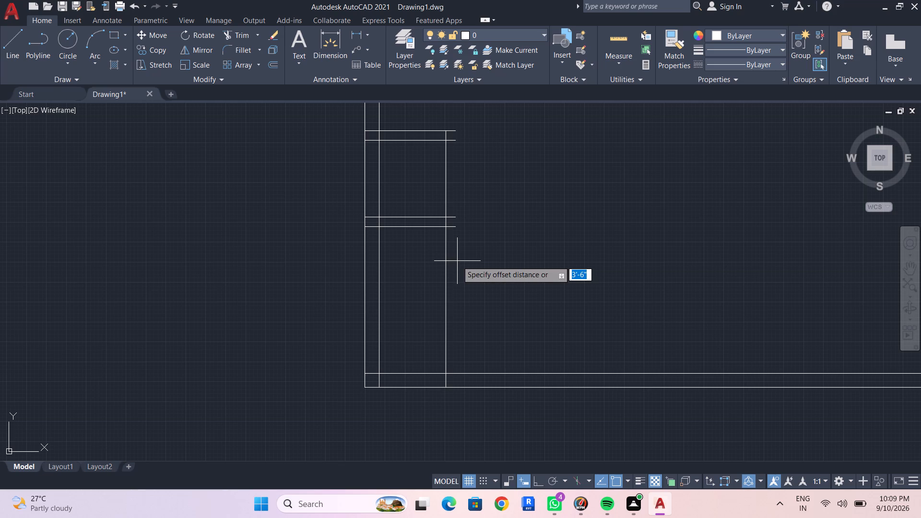
pyautogui.write('4"')
pyautogui.press('Return')
pyautogui.click(445, 263)
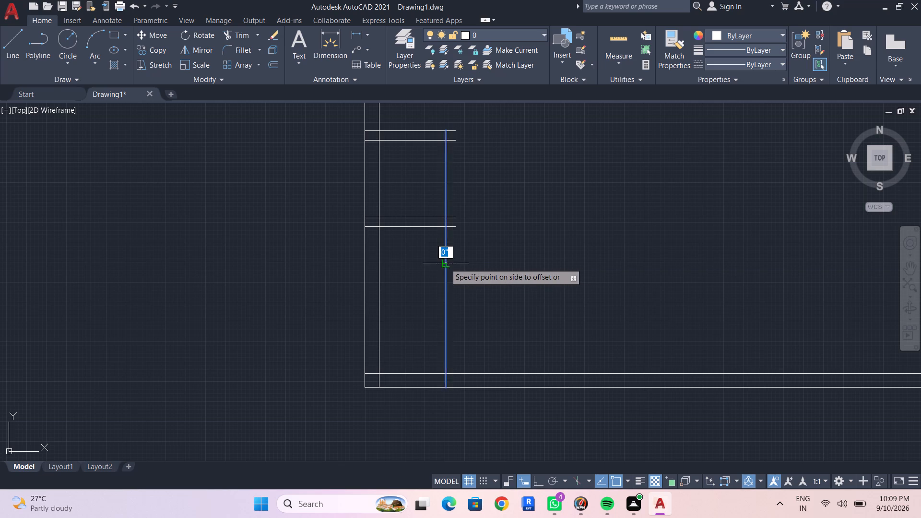
pyautogui.click(457, 260)
pyautogui.press('Escape')
pyautogui.press('Escape')
# Trim the overshooting ends of the small room's four horizontal partition lines back to the new outer vertical line.
pyautogui.write('tr')
pyautogui.press('Return')
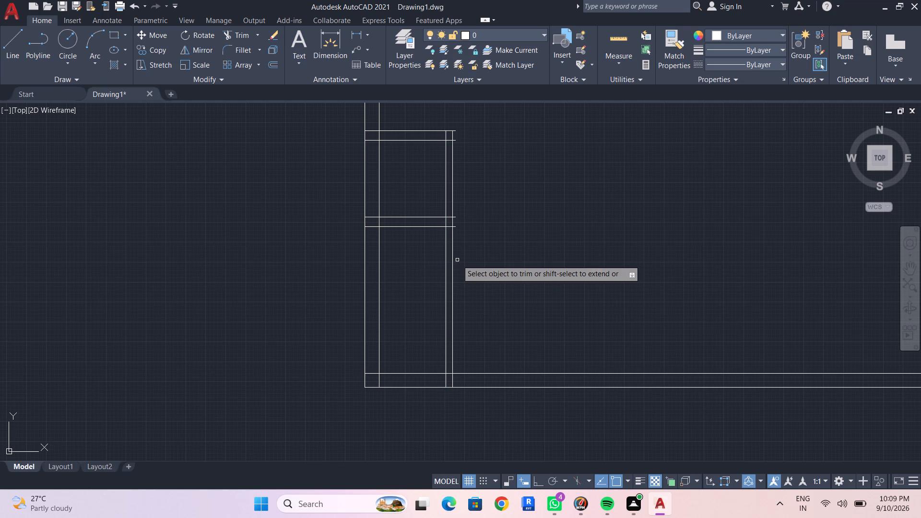
pyautogui.scroll(2, 460, 121)
pyautogui.moveTo(445, 133); pyautogui.dragTo(446, 166)
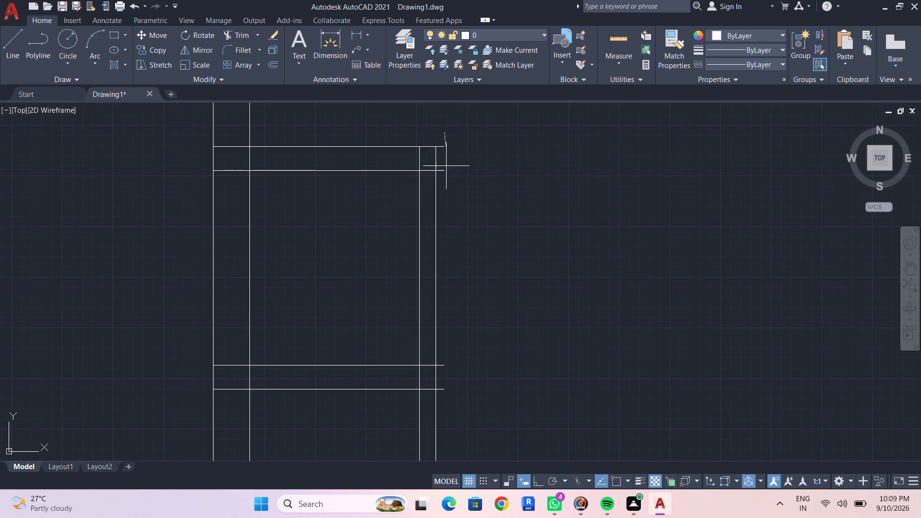
pyautogui.moveTo(446, 166); pyautogui.dragTo(444, 155)
pyautogui.moveTo(444, 143); pyautogui.dragTo(439, 178)
pyautogui.moveTo(439, 178); pyautogui.dragTo(439, 179)
pyautogui.click(442, 147)
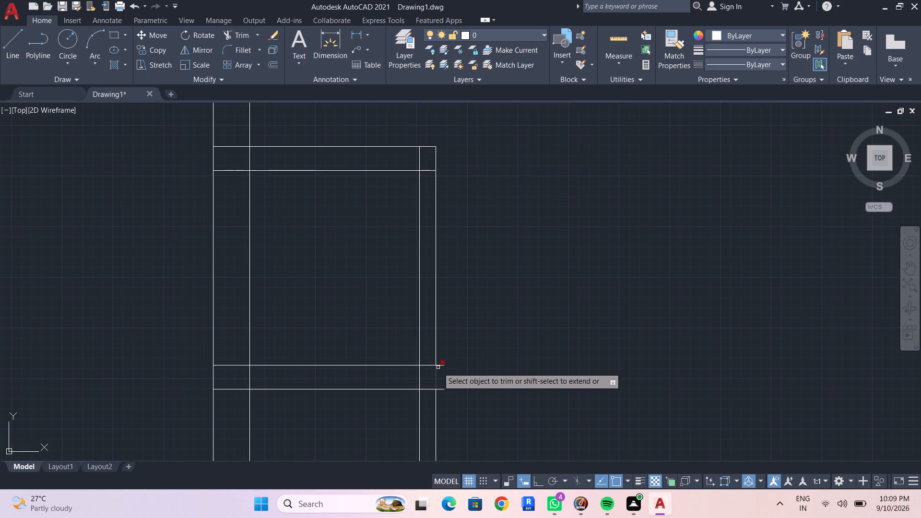
pyautogui.moveTo(440, 365); pyautogui.dragTo(440, 370)
pyautogui.click(441, 388)
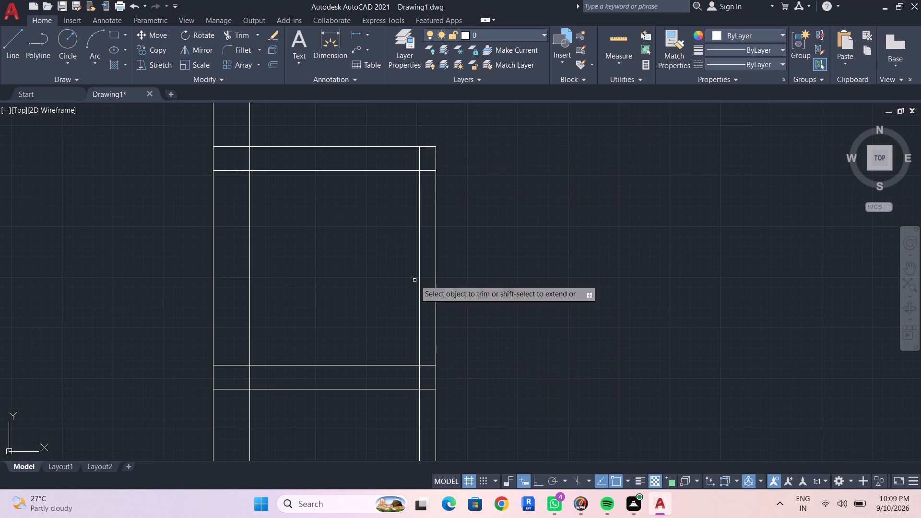
pyautogui.scroll(-2, 380, 265)
pyautogui.moveTo(391, 268); pyautogui.dragTo(412, 275, button='middle')
pyautogui.press('Escape')
pyautogui.press('Escape')
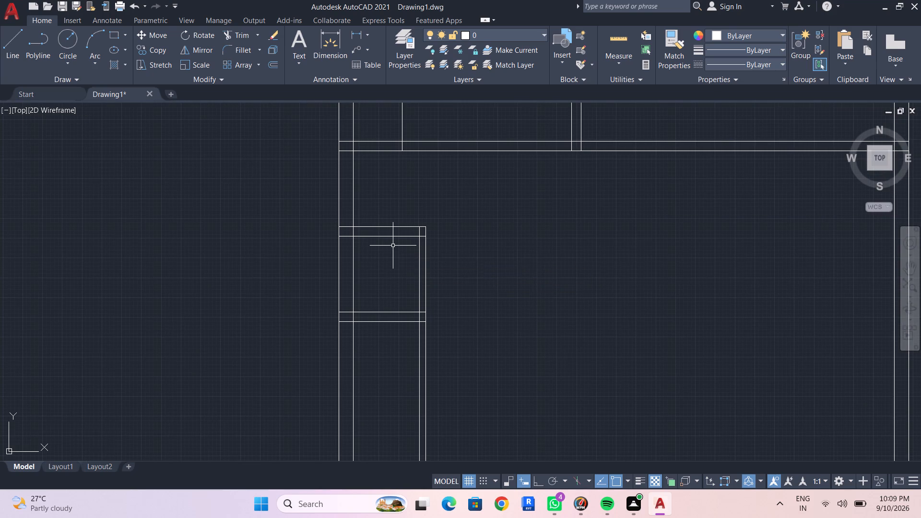
# Rebuild the small room's top partition as 4" thick by deleting its lower line and offsetting its upper line 4" downward.
pyautogui.scroll(1, 393, 246)
pyautogui.click(398, 232)
pyautogui.press('Delete')
pyautogui.press('Escape')
pyautogui.press('Escape')
pyautogui.write('of 4')
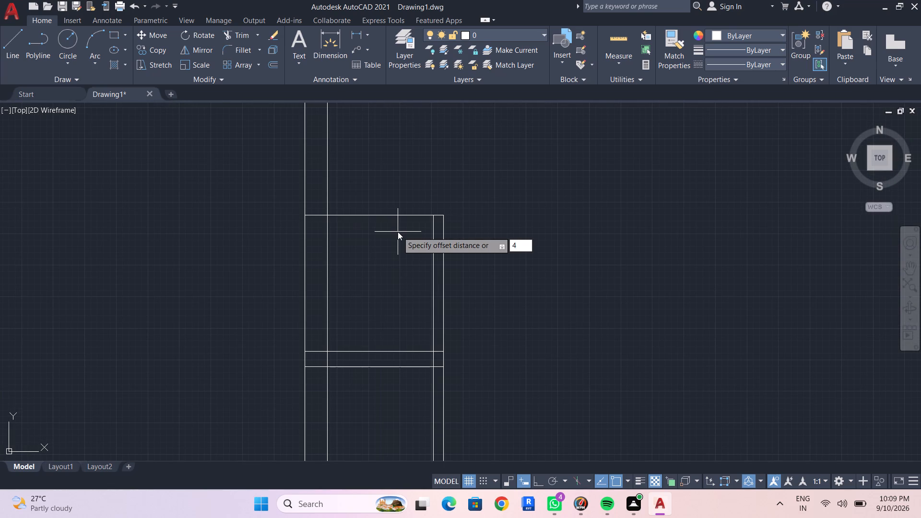
pyautogui.hotkey('shift', '"')
pyautogui.hotkey('shift', 'Return')
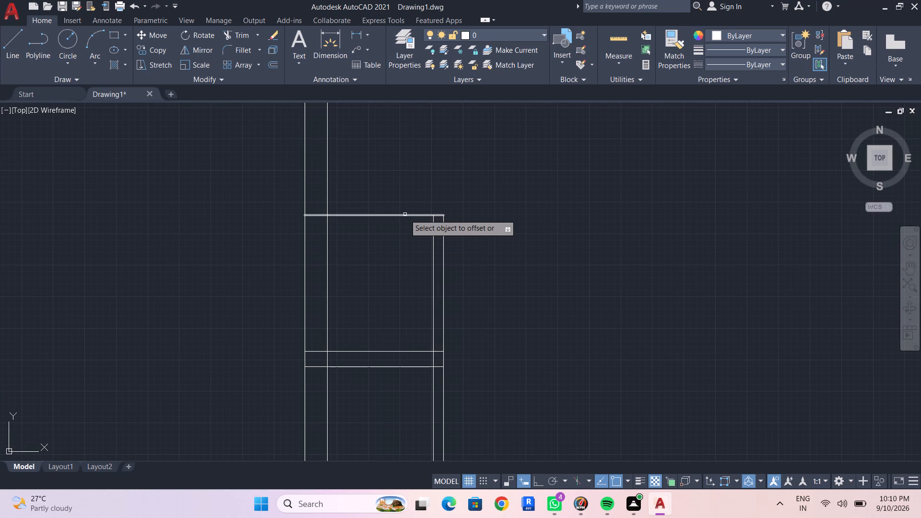
pyautogui.click(405, 215)
pyautogui.click(406, 233)
pyautogui.press('Escape')
pyautogui.press('Escape')
# Delete both lines of the small room's bottom partition.
pyautogui.moveTo(390, 345); pyautogui.dragTo(391, 341, button='middle')
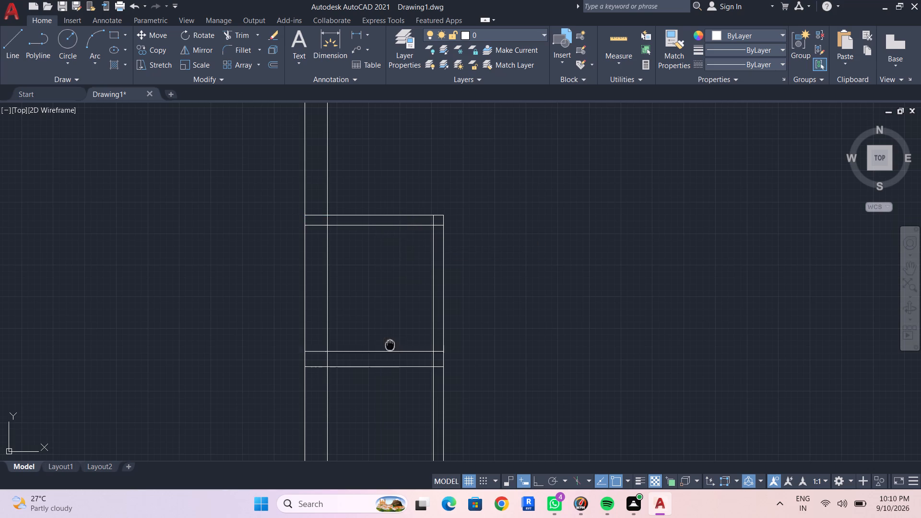
pyautogui.moveTo(391, 341); pyautogui.dragTo(395, 296, button='middle')
pyautogui.scroll(1, 397, 294)
pyautogui.click(406, 312)
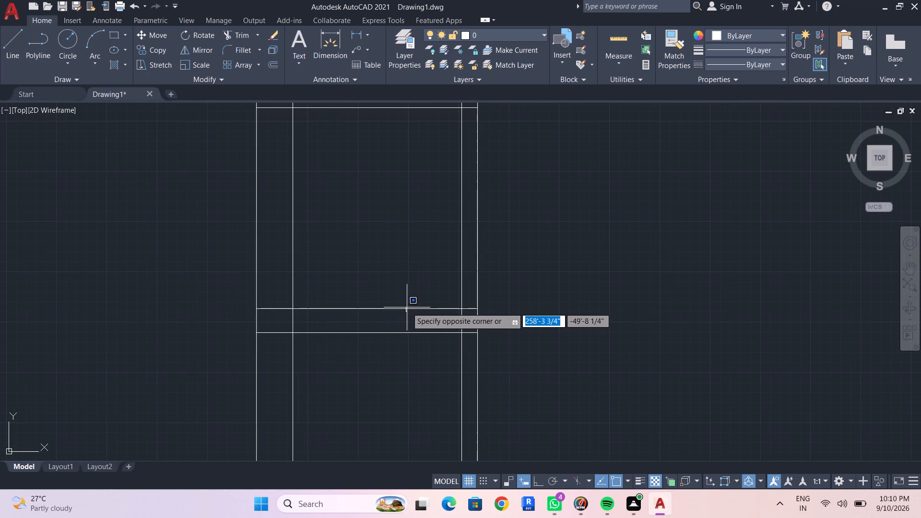
pyautogui.press('Escape')
pyautogui.click(409, 309)
pyautogui.press('Delete')
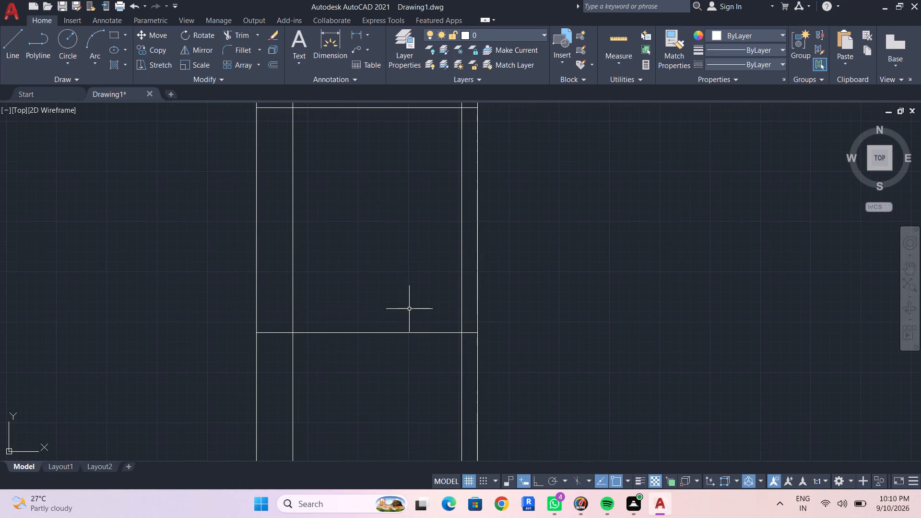
pyautogui.click(405, 332)
pyautogui.press('Delete')
# Offset the lower line of the small room's top partition 4' downward.
pyautogui.scroll(-2, 401, 275)
pyautogui.moveTo(403, 282); pyautogui.dragTo(401, 316, button='middle')
pyautogui.scroll(1, 400, 284)
pyautogui.moveTo(400, 282); pyautogui.dragTo(402, 277, button='middle')
pyautogui.scroll(1, 402, 277)
pyautogui.press('Escape')
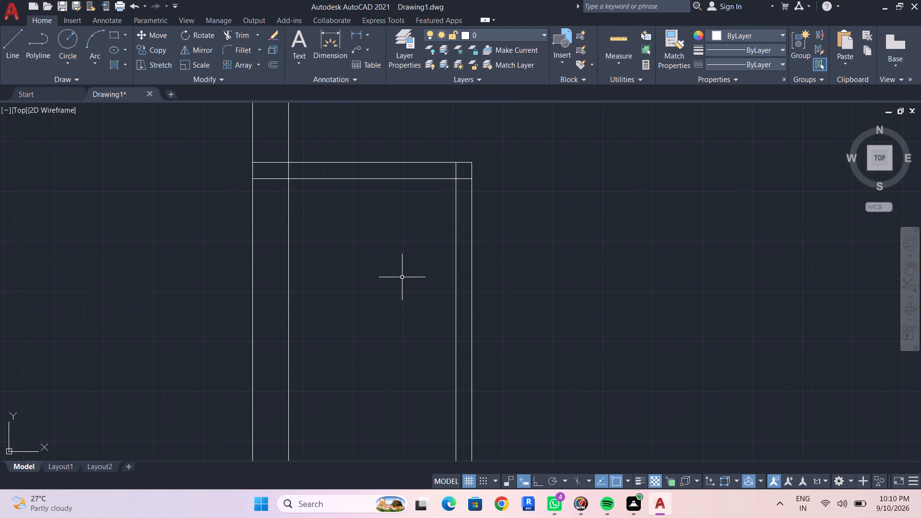
pyautogui.press('Escape')
pyautogui.write('of')
pyautogui.press('space')
pyautogui.write("4'")
pyautogui.press('Return')
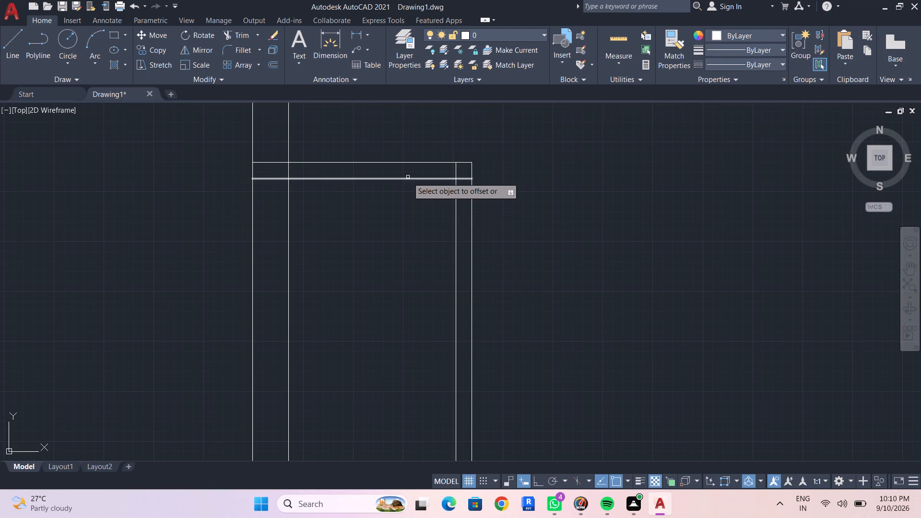
pyautogui.click(408, 177)
pyautogui.click(408, 241)
pyautogui.press('Escape')
pyautogui.press('Escape')
# Offset the small room's new bottom line 4" downward to give the partition its thickness.
pyautogui.write('of 4"')
pyautogui.hotkey('shift', 'Return')
pyautogui.scroll(-2, 410, 259)
pyautogui.moveTo(407, 265); pyautogui.dragTo(398, 198, button='middle')
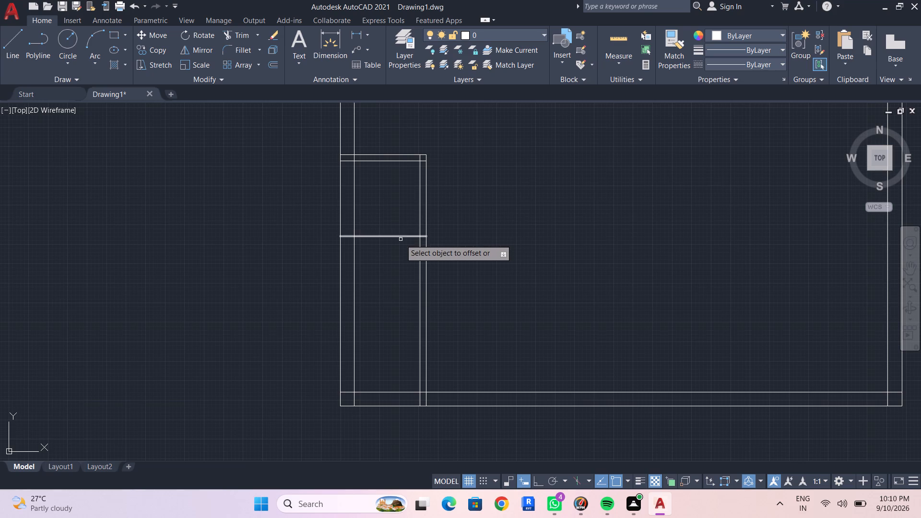
pyautogui.click(401, 236)
pyautogui.click(401, 250)
pyautogui.press('Escape')
pyautogui.scroll(2, 400, 248)
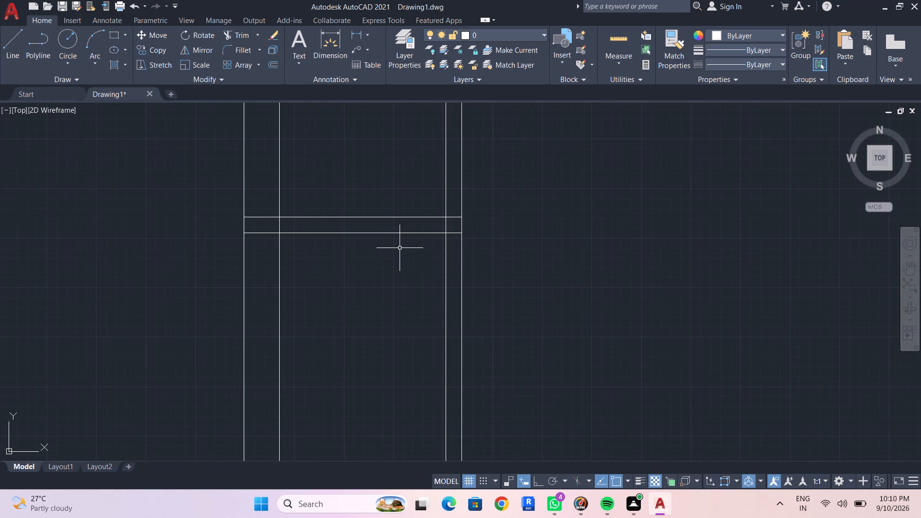
pyautogui.press('Escape')
pyautogui.press('Escape')
# Offset the lower line of the new 4" partition 3'6" downward to bound a second small room.
pyautogui.write('of')
pyautogui.press('space')
pyautogui.write('3\'6"')
pyautogui.hotkey('shift', 'Return')
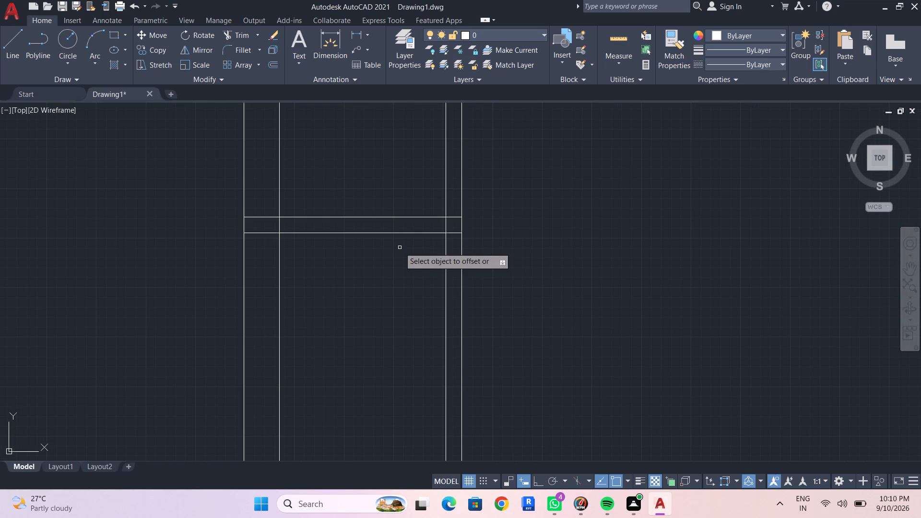
pyautogui.click(403, 233)
pyautogui.click(405, 345)
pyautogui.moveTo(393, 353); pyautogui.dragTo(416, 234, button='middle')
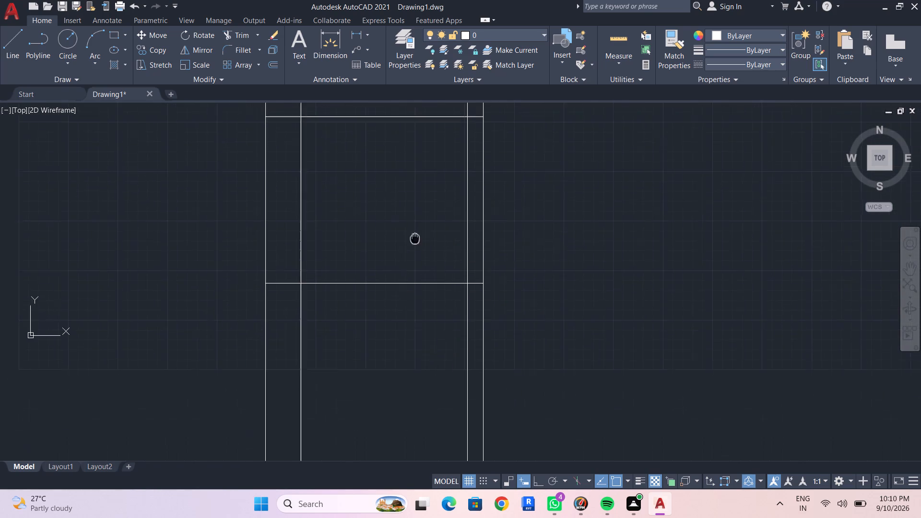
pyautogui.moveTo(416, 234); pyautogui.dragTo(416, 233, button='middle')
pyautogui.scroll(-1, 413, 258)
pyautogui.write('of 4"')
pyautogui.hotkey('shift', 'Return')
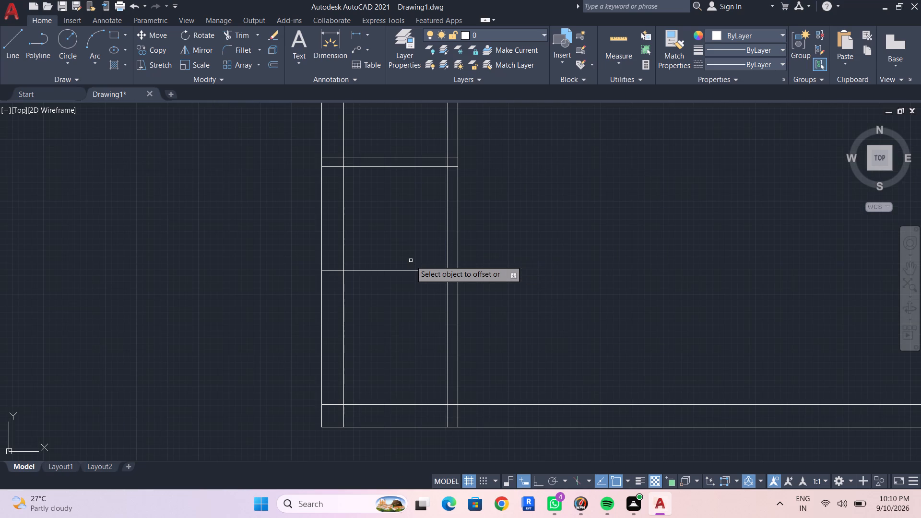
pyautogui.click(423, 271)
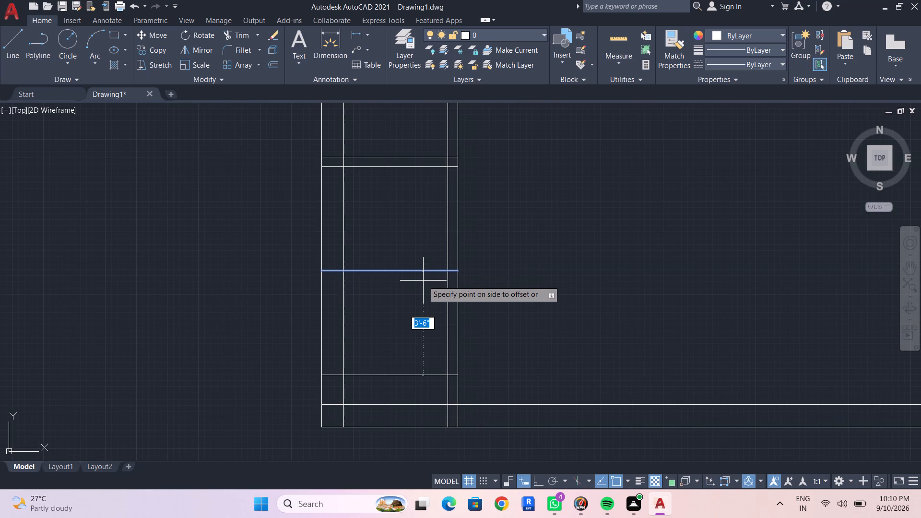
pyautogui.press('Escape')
# Offset the second small room's bottom line 4" downward to form its partition.
pyautogui.write('of 4"')
pyautogui.hotkey('shift', 'Return')
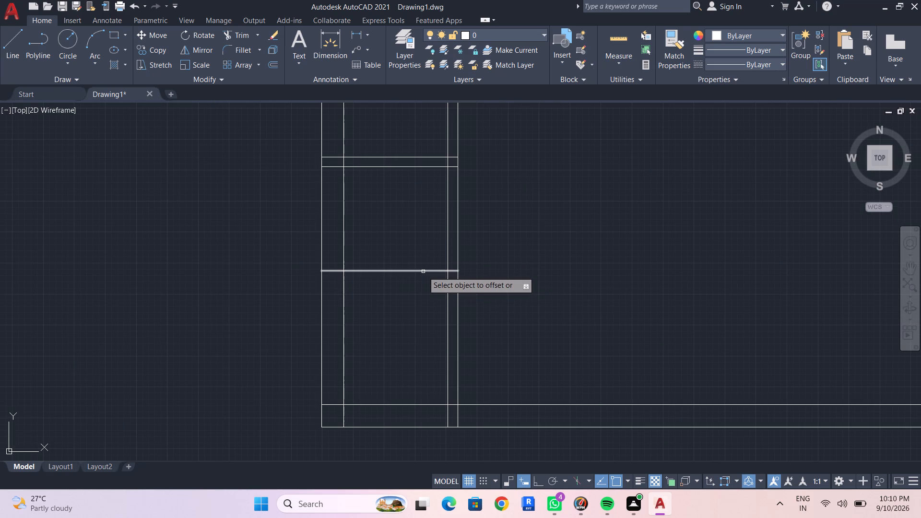
pyautogui.click(423, 271)
pyautogui.click(425, 277)
pyautogui.scroll(-1, 418, 305)
pyautogui.moveTo(418, 305); pyautogui.dragTo(418, 296, button='middle')
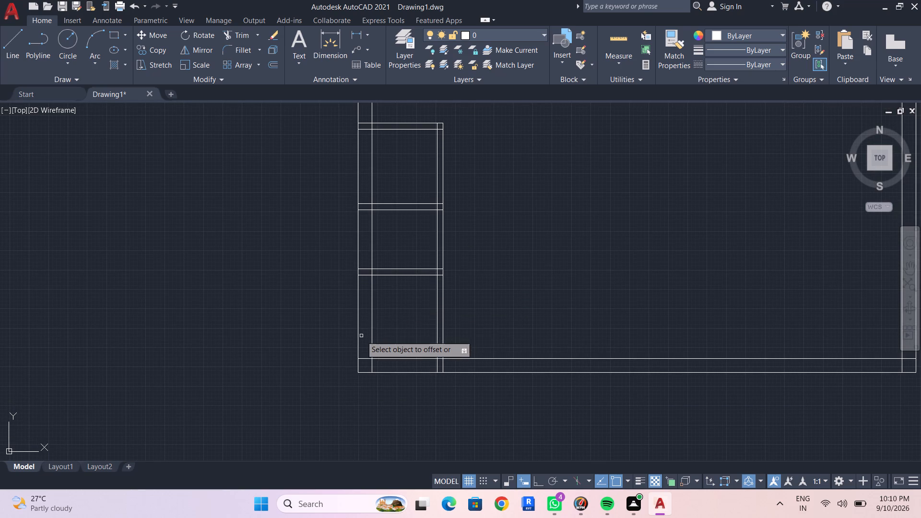
pyautogui.scroll(-1, 408, 317)
pyautogui.moveTo(408, 317); pyautogui.dragTo(409, 276, button='middle')
pyautogui.scroll(1, 410, 271)
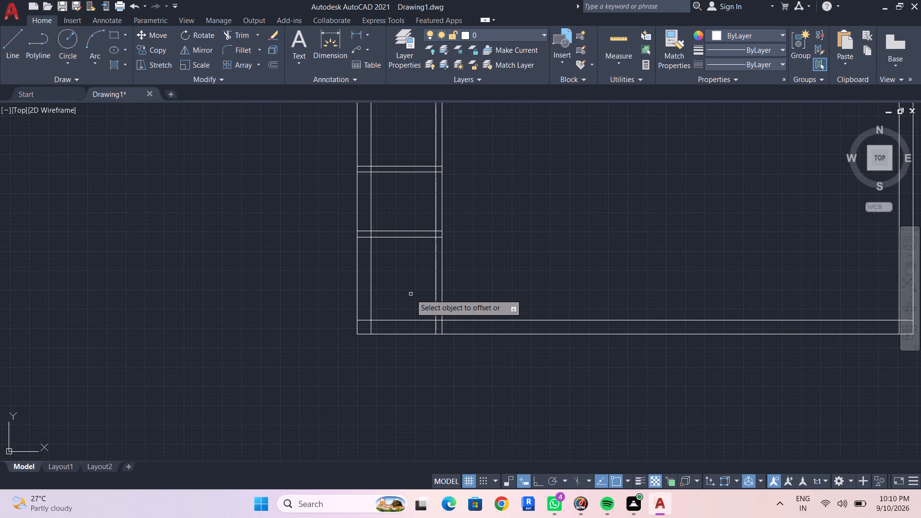
pyautogui.press('Escape')
pyautogui.press('Escape')
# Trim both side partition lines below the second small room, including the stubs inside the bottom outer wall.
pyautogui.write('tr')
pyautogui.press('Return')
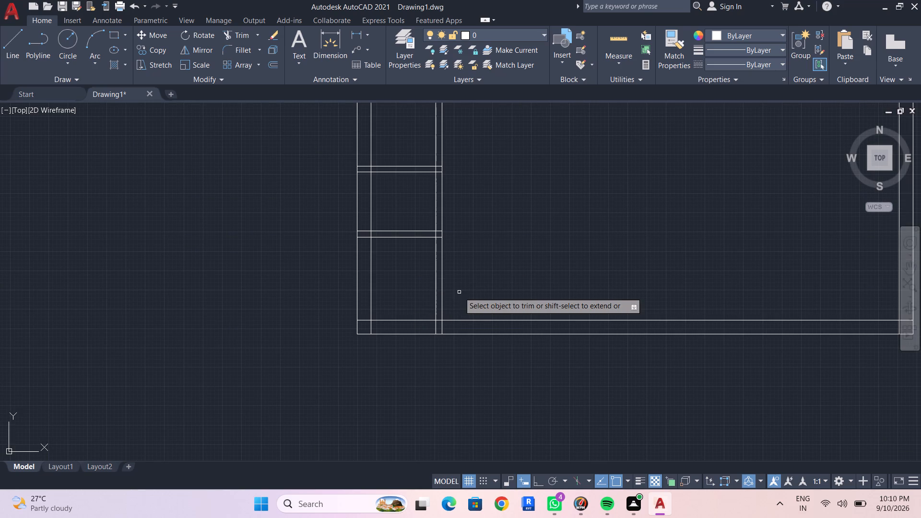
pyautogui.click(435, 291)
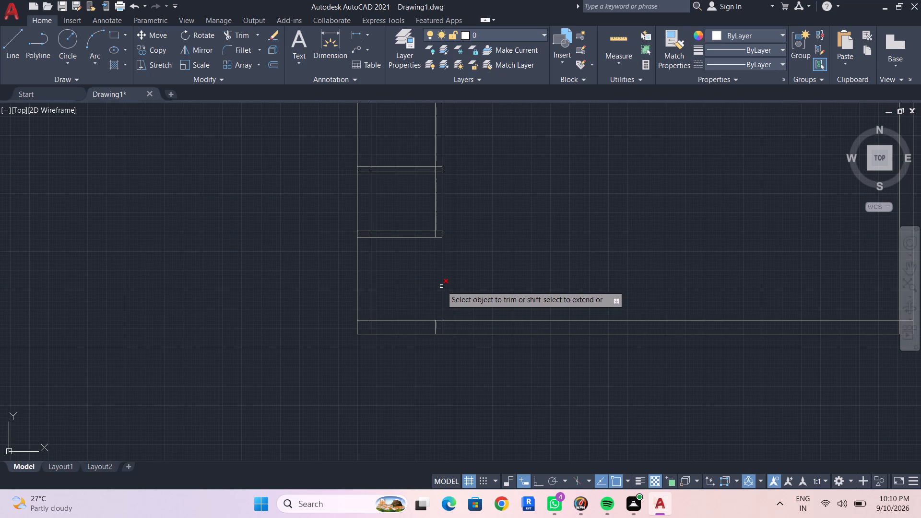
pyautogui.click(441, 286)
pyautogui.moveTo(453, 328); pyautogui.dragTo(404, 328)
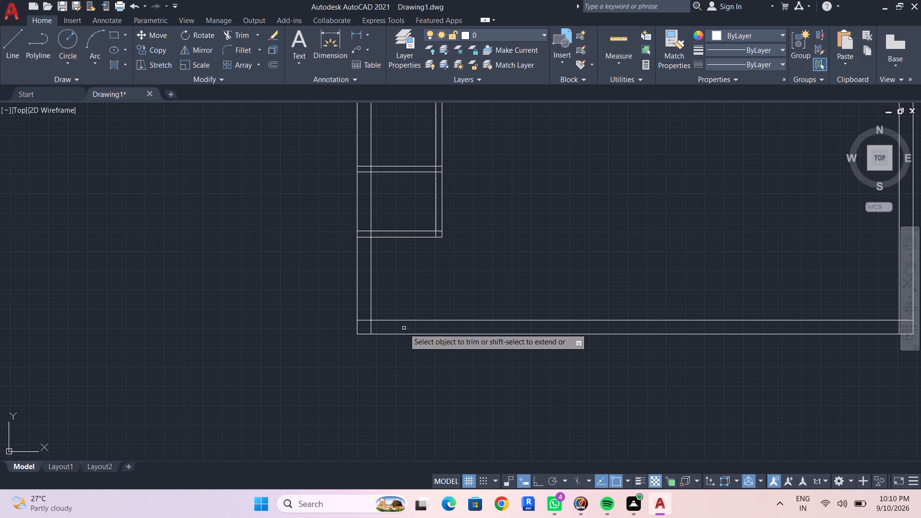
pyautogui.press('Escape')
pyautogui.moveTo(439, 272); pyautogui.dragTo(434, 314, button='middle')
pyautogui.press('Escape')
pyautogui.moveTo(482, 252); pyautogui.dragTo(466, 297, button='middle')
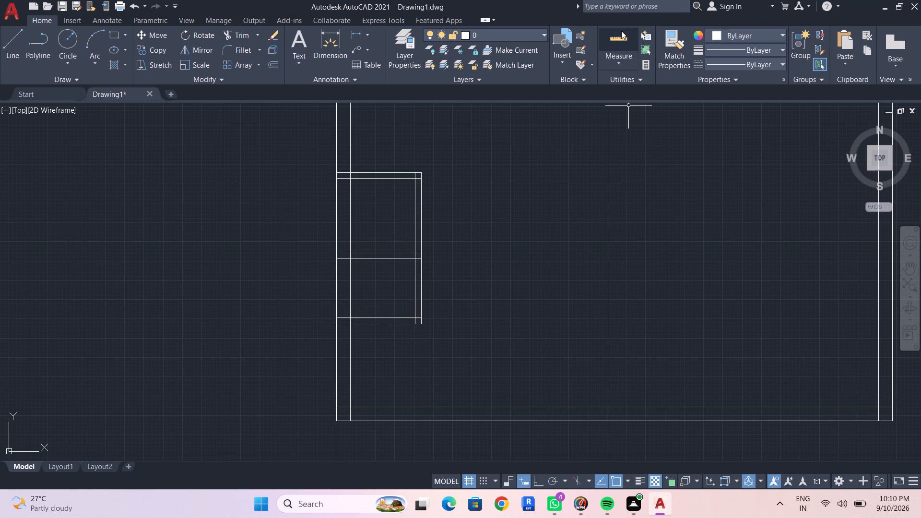
# Measure the inside dimensions of the second small room.
pyautogui.click(621, 31)
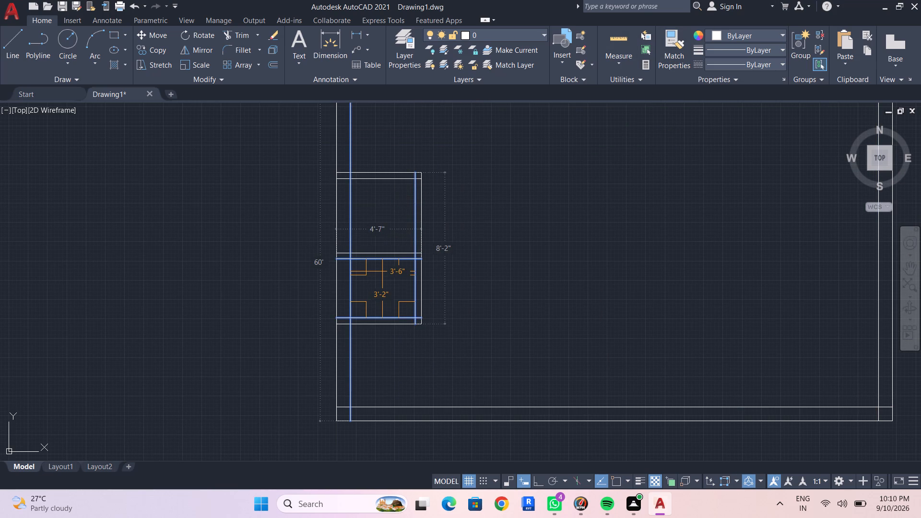
pyautogui.press('Escape')
pyautogui.press('Escape')
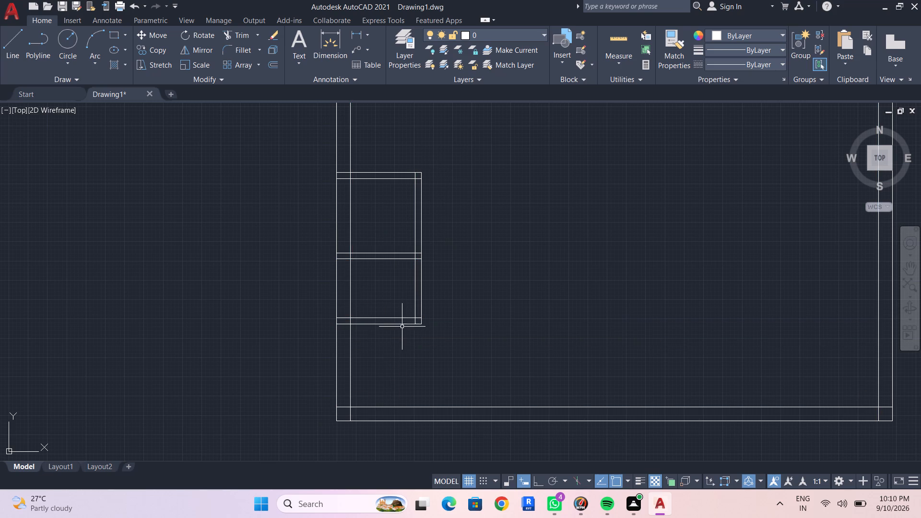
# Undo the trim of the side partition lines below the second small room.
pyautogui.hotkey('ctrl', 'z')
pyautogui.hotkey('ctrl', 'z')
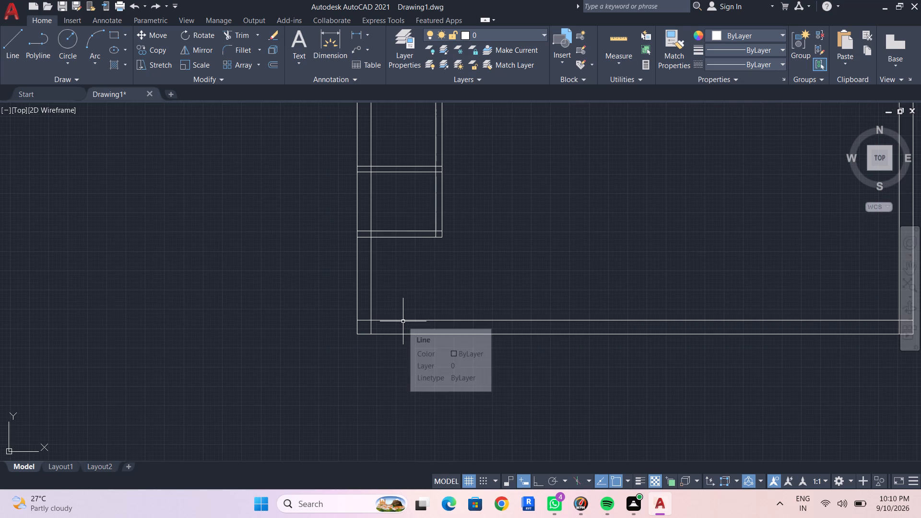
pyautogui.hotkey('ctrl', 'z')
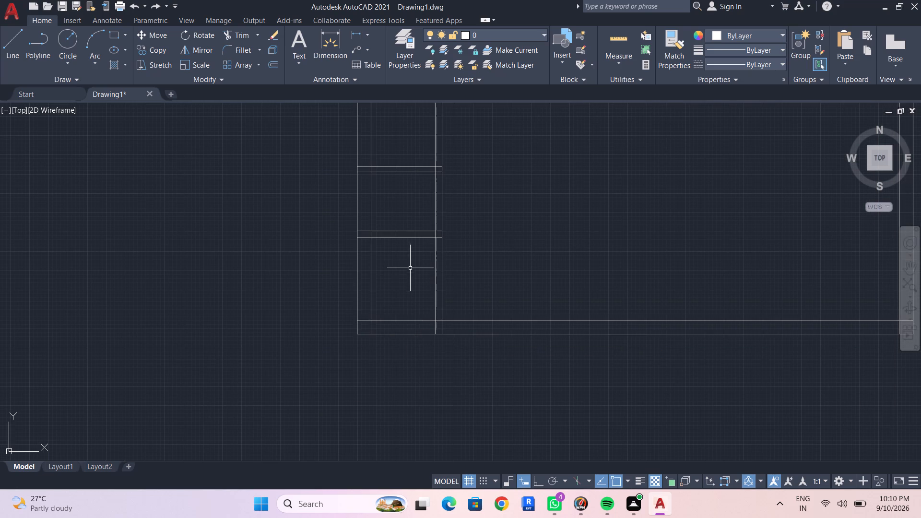
# Delete both lines of the second small room's bottom partition.
pyautogui.click(418, 232)
pyautogui.press('BackSpace')
pyautogui.press('Delete')
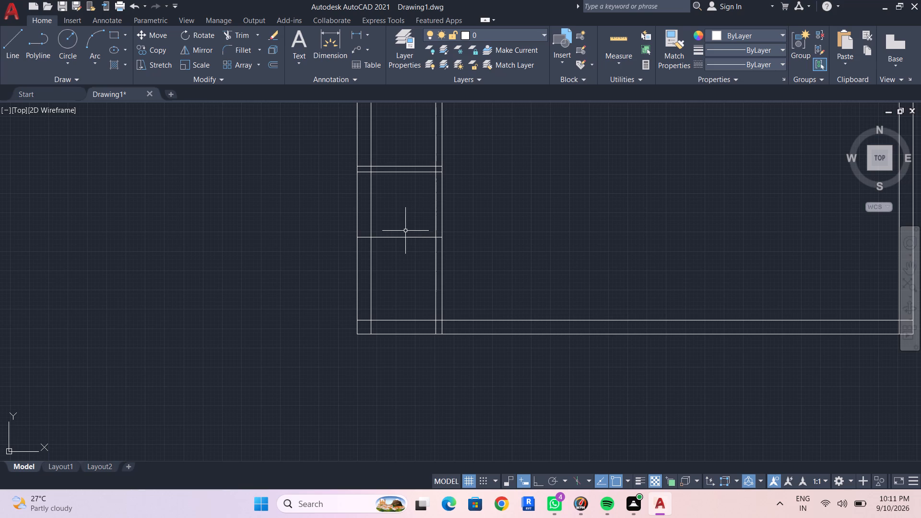
pyautogui.click(401, 237)
pyautogui.press('Delete')
# Measure the open space between the first small room's bottom partition and the bottom outer wall.
pyautogui.scroll(-1, 407, 228)
pyautogui.moveTo(400, 268); pyautogui.dragTo(392, 285, button='middle')
pyautogui.scroll(1, 399, 277)
pyautogui.scroll(-1, 425, 174)
pyautogui.moveTo(418, 185); pyautogui.dragTo(399, 220, button='middle')
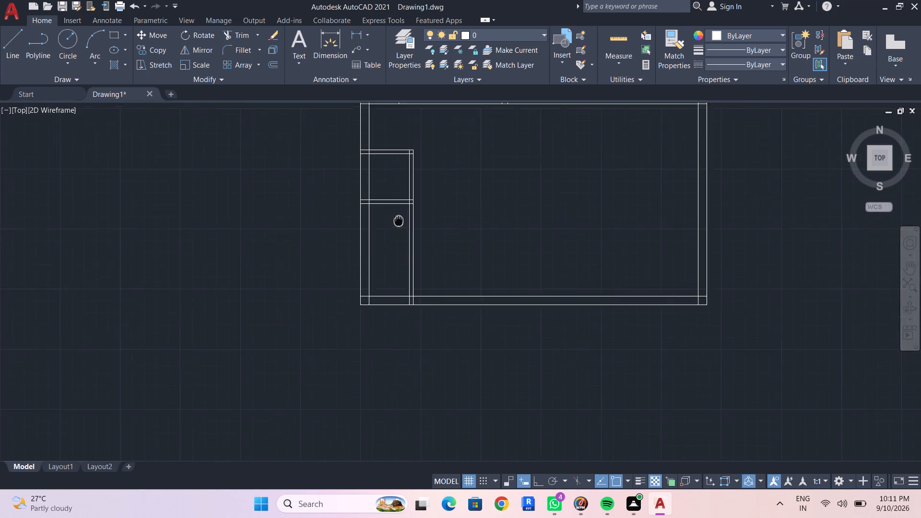
pyautogui.moveTo(399, 220); pyautogui.dragTo(414, 202, button='middle')
pyautogui.click(614, 43)
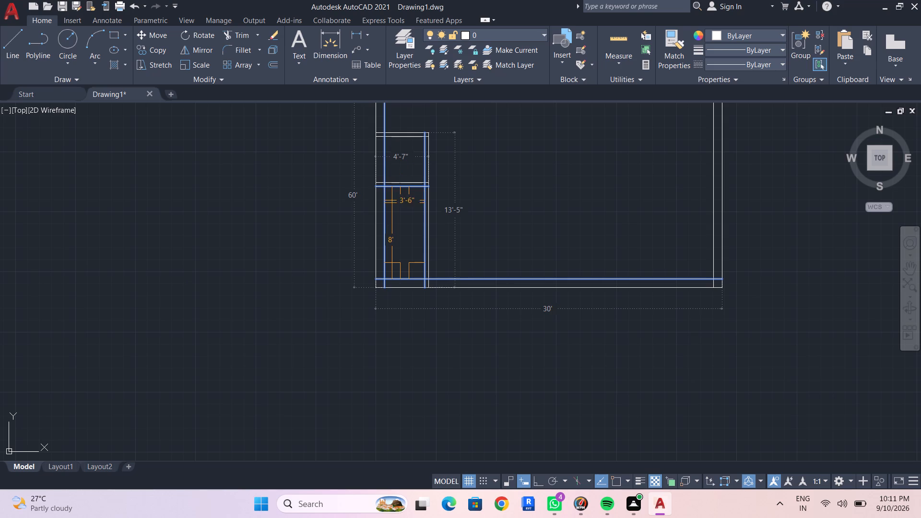
pyautogui.press('Escape')
pyautogui.press('Escape')
# Offset the lower line of the first small room's bottom partition 3'6" downward.
pyautogui.write('of 3\'6"')
pyautogui.hotkey('shift', 'Return')
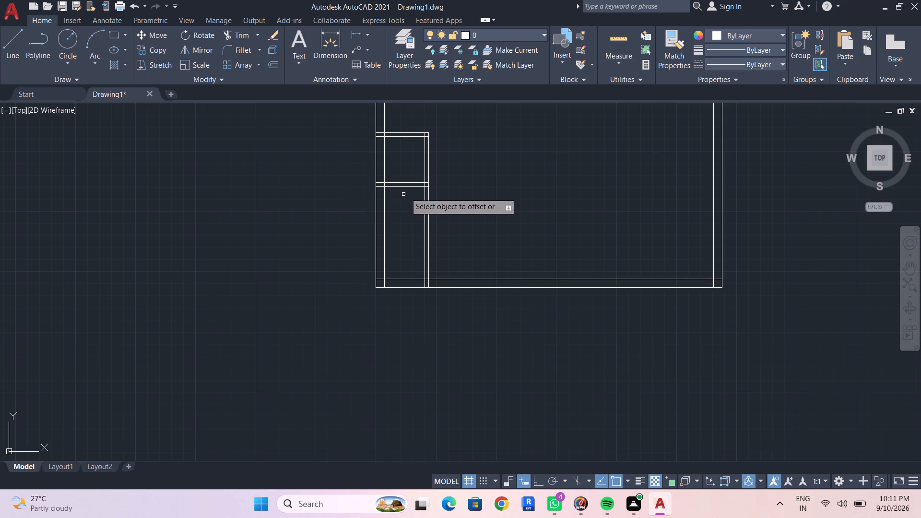
pyautogui.scroll(1, 405, 193)
pyautogui.click(419, 183)
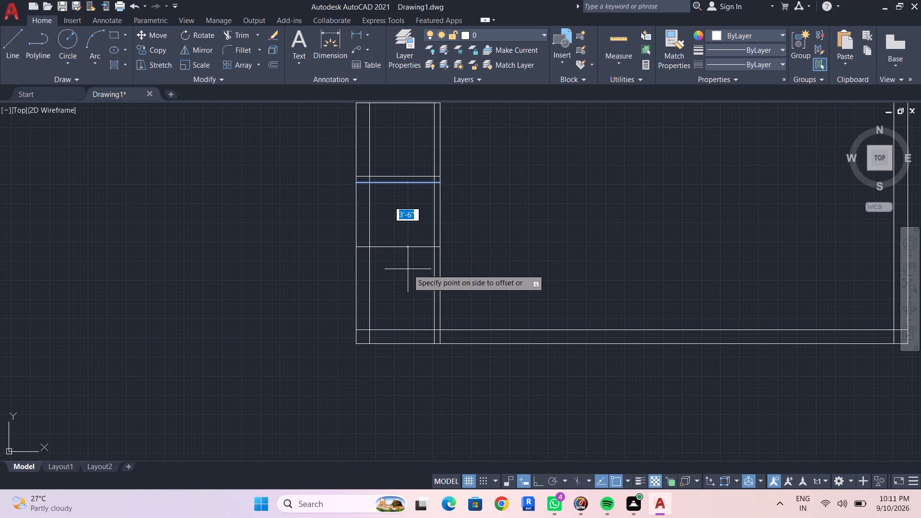
pyautogui.click(408, 269)
pyautogui.press('Escape')
pyautogui.press('Escape')
# Offset the second small room's new bottom line 4" downward to form its partition.
pyautogui.write('of 4"')
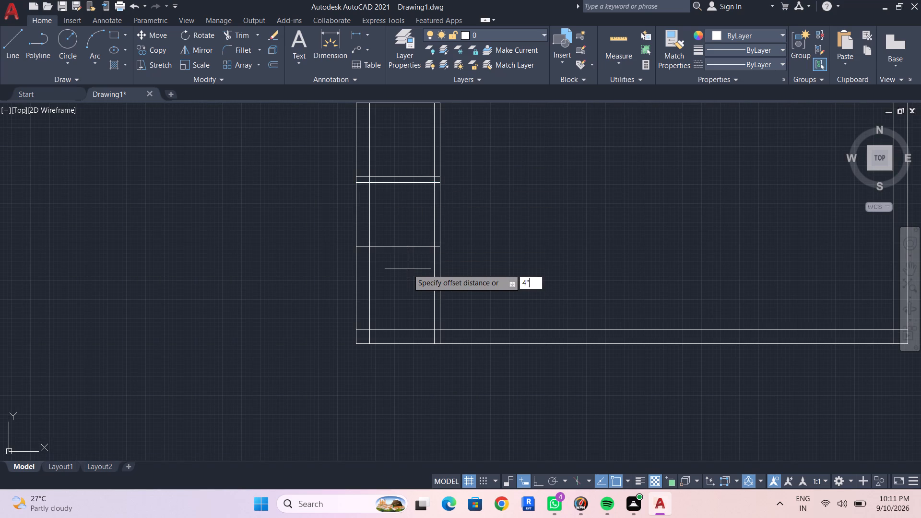
pyautogui.hotkey('shift', 'Return')
pyautogui.click(411, 246)
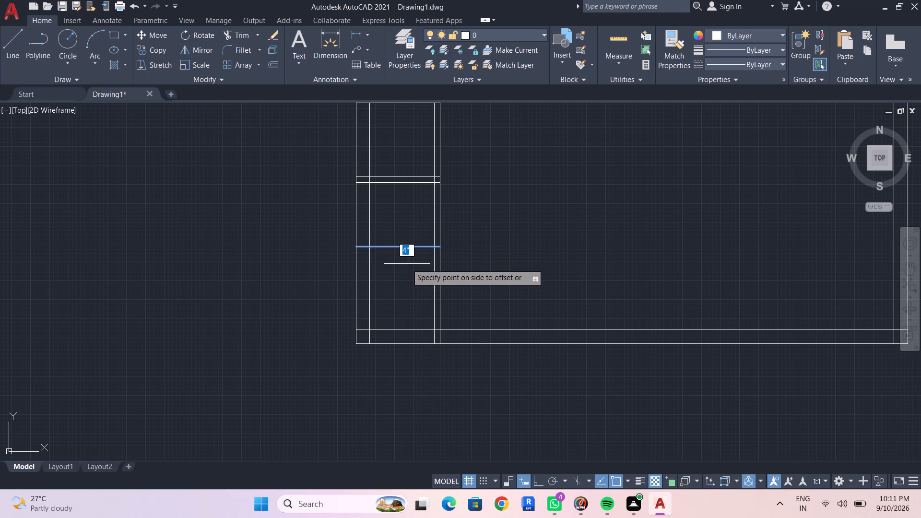
pyautogui.click(407, 265)
pyautogui.press('Escape')
pyautogui.press('Escape')
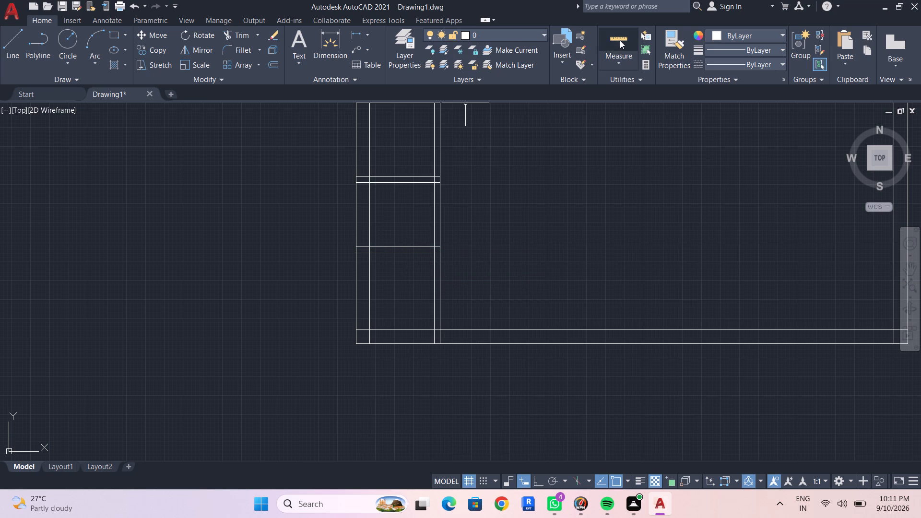
# Measure the redrawn second small room.
pyautogui.click(620, 40)
pyautogui.press('Escape')
pyautogui.press('Escape')
pyautogui.press('Escape')
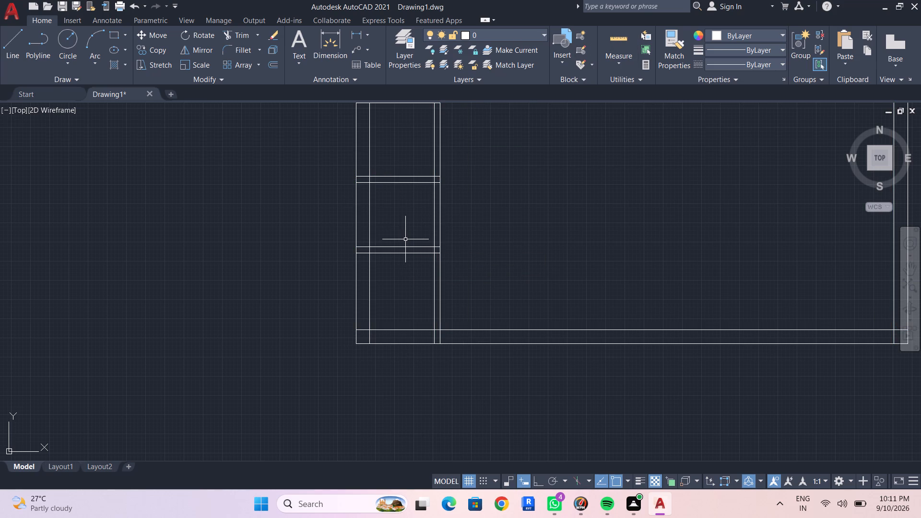
# Trim both side partition lines below the second small room, including the stubs inside the bottom outer wall.
pyautogui.write('tr')
pyautogui.press('Return')
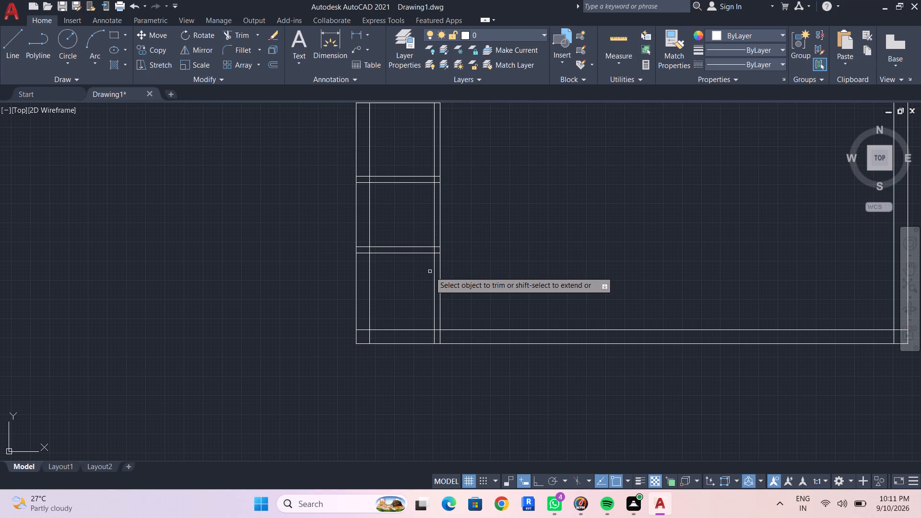
pyautogui.click(433, 271)
pyautogui.click(440, 271)
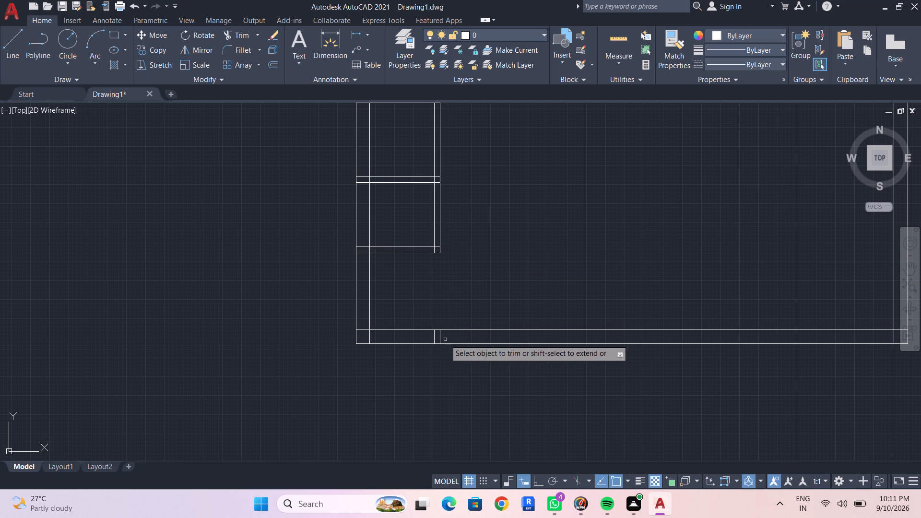
pyautogui.moveTo(445, 340); pyautogui.dragTo(427, 339)
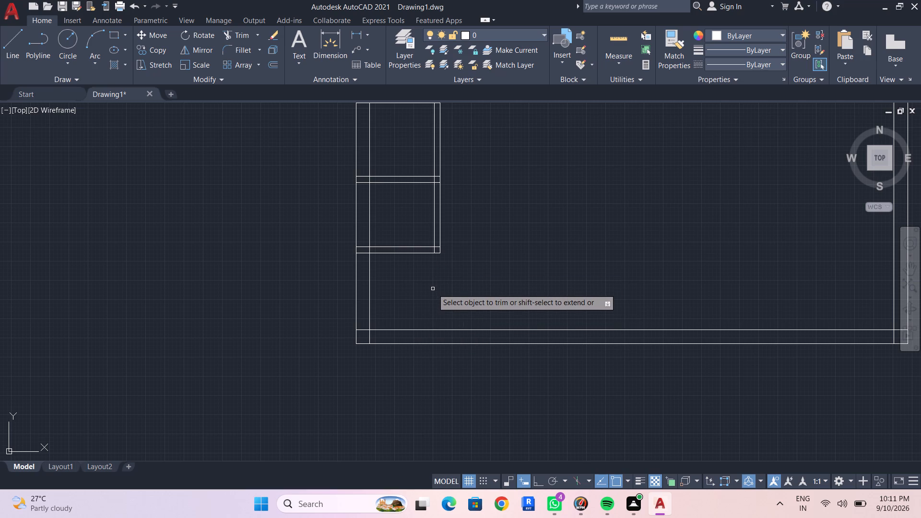
pyautogui.middleClick(454, 305)
pyautogui.scroll(-1, 524, 301)
pyautogui.moveTo(525, 303); pyautogui.dragTo(451, 319, button='middle')
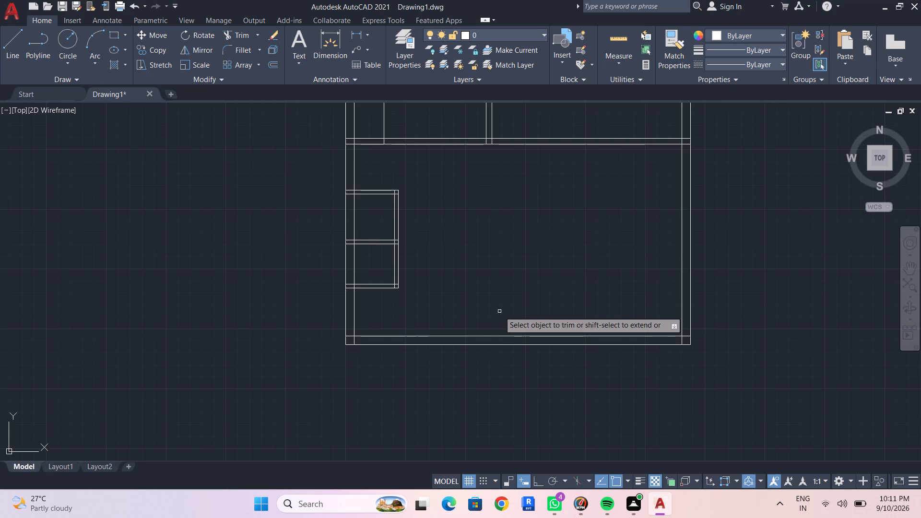
pyautogui.moveTo(506, 341); pyautogui.dragTo(503, 356, button='middle')
pyautogui.press('Escape')
# Measure the inside dimensions of the top strip and the two large rooms in the upper part of the plan.
pyautogui.moveTo(507, 306); pyautogui.dragTo(504, 345, button='middle')
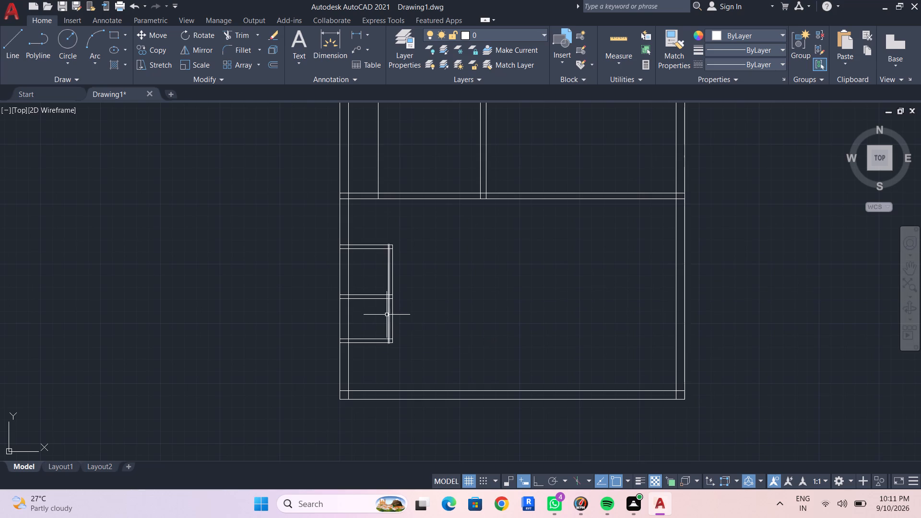
pyautogui.scroll(-1, 386, 316)
pyautogui.moveTo(388, 326); pyautogui.dragTo(393, 344, button='middle')
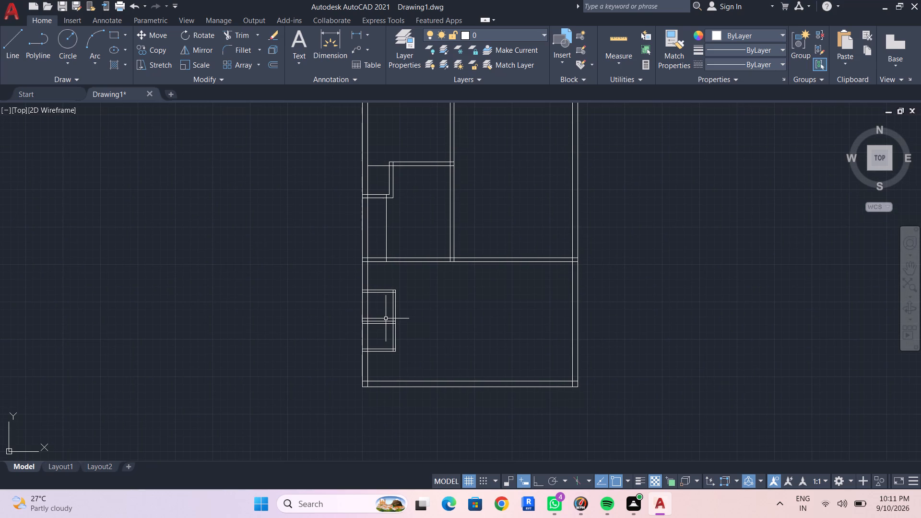
pyautogui.scroll(-1, 471, 302)
pyautogui.moveTo(473, 325); pyautogui.dragTo(460, 369, button='middle')
pyautogui.scroll(-1, 460, 369)
pyautogui.scroll(-2, 464, 321)
pyautogui.scroll(3, 472, 312)
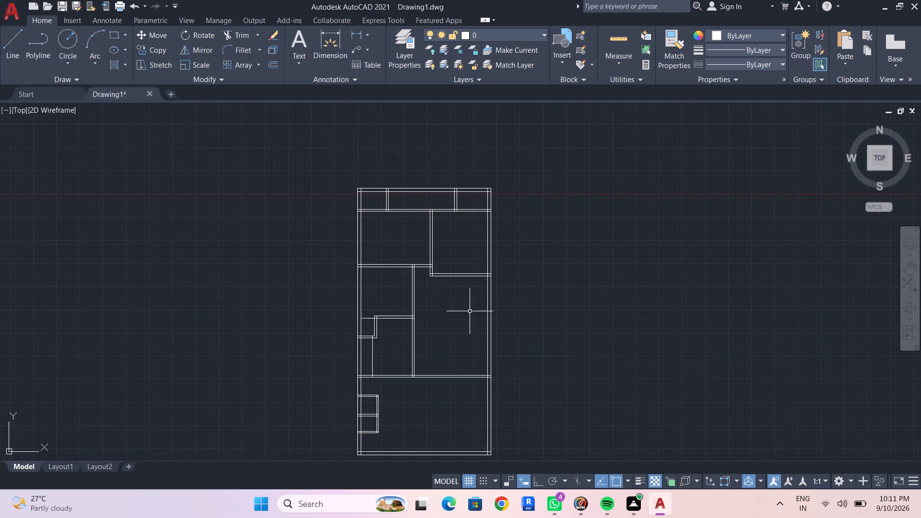
pyautogui.moveTo(459, 318); pyautogui.dragTo(449, 357, button='middle')
pyautogui.click(613, 40)
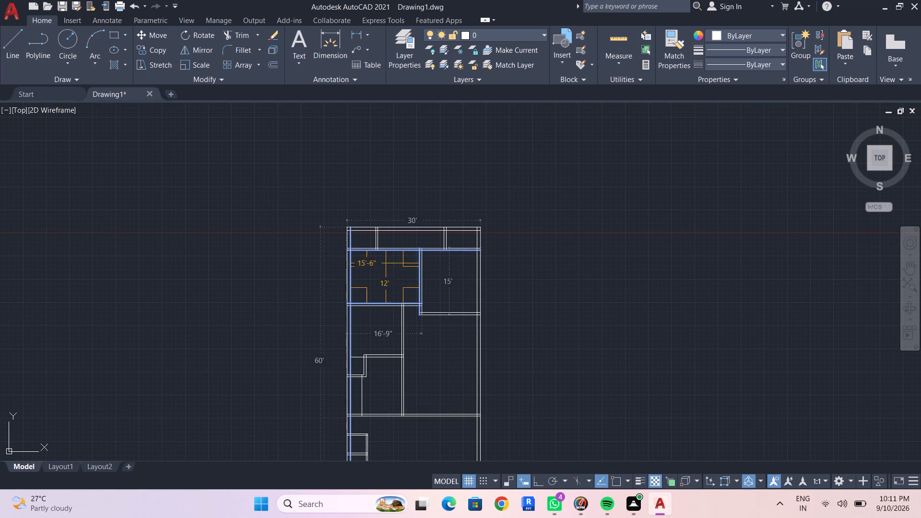
pyautogui.scroll(2, 364, 229)
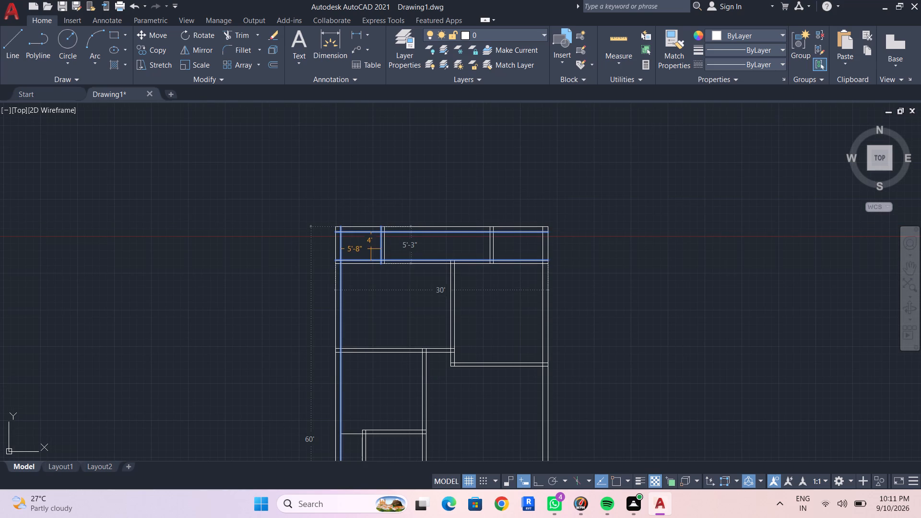
pyautogui.scroll(1, 371, 249)
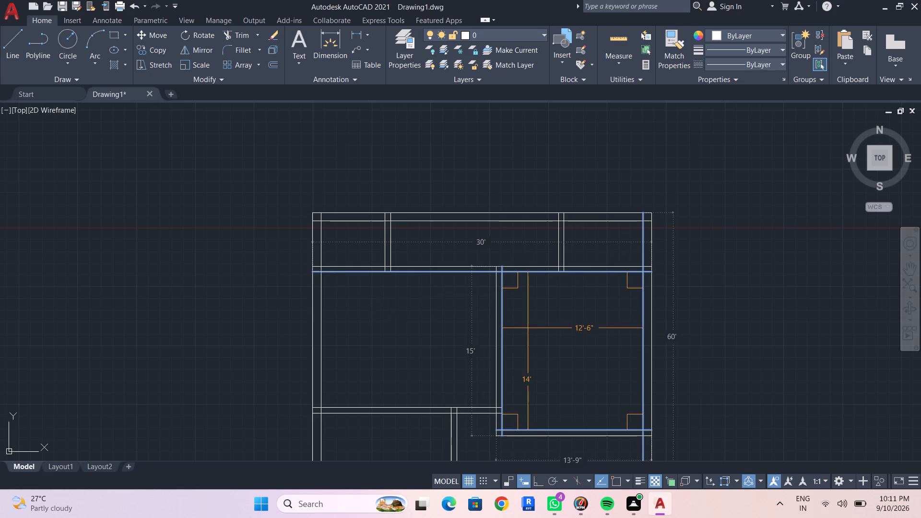
pyautogui.moveTo(590, 335); pyautogui.dragTo(602, 232, button='middle')
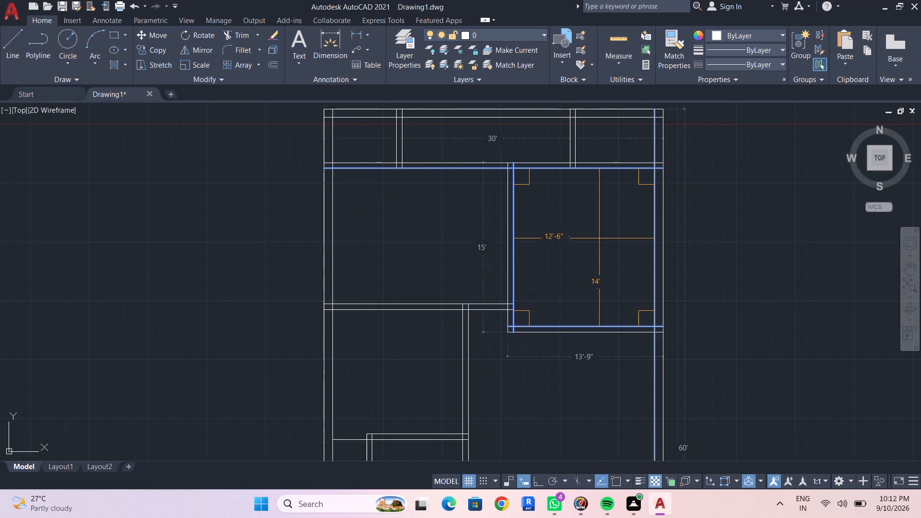
# Measure the inside dimensions of the large room on the plan's right side and the stepped room beside it.
pyautogui.moveTo(459, 376); pyautogui.dragTo(541, 232, button='middle')
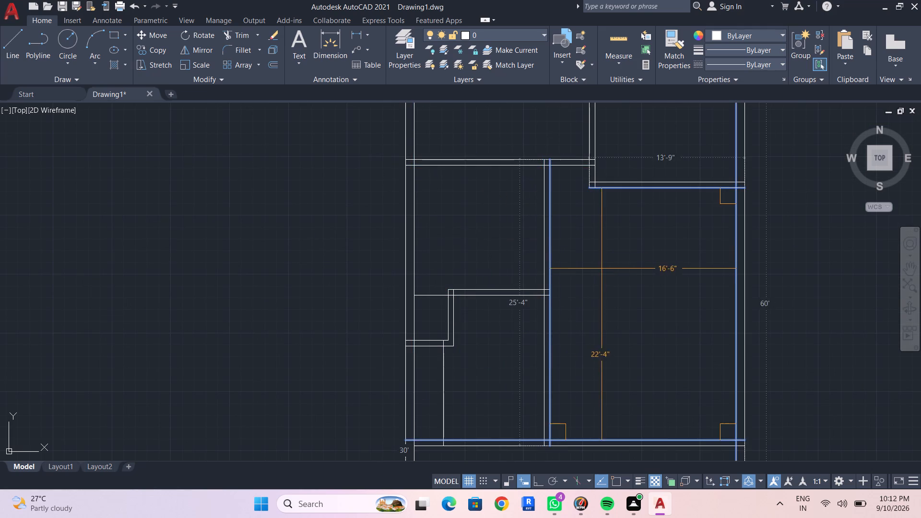
pyautogui.moveTo(602, 270); pyautogui.dragTo(619, 164, button='middle')
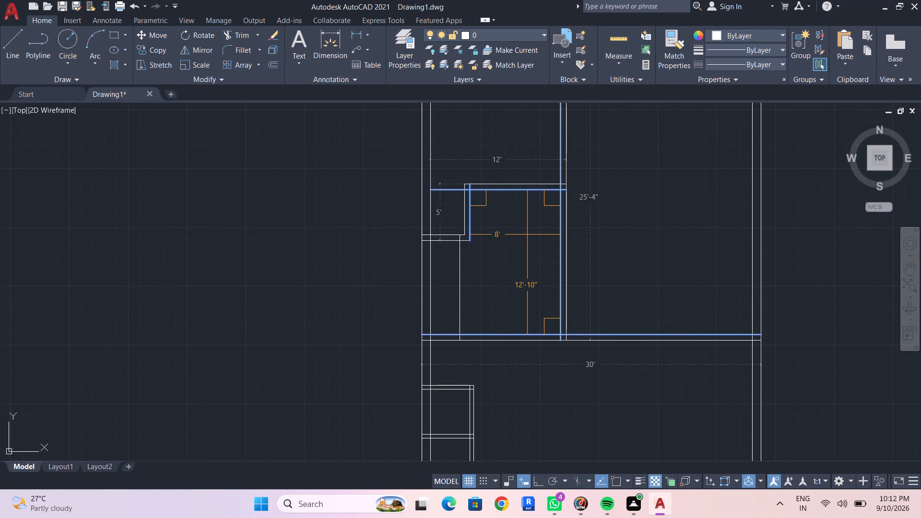
pyautogui.moveTo(528, 229); pyautogui.dragTo(531, 209, button='middle')
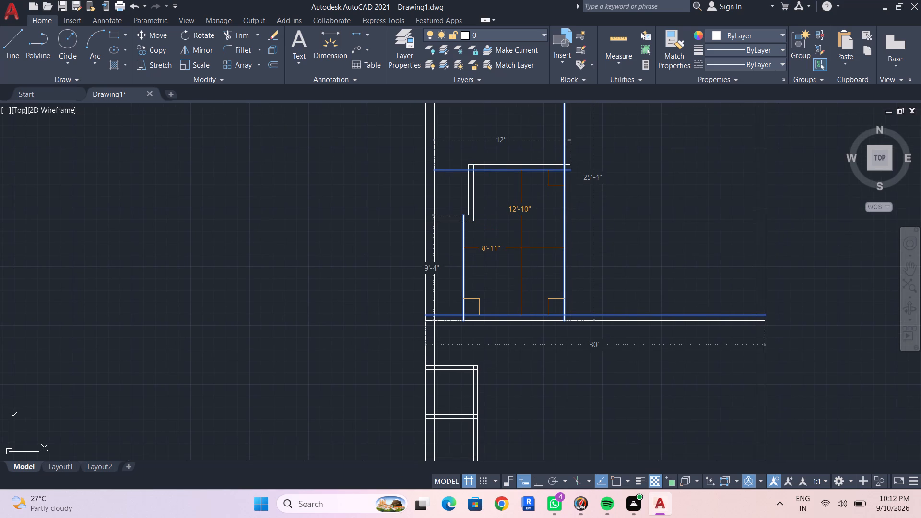
pyautogui.press('Delete')
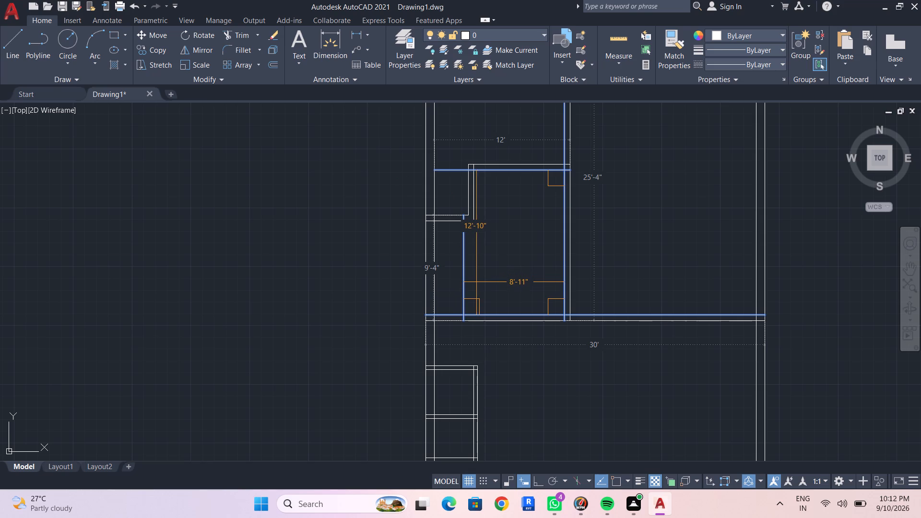
pyautogui.moveTo(483, 284); pyautogui.dragTo(451, 418, button='middle')
pyautogui.moveTo(456, 324); pyautogui.dragTo(454, 354, button='middle')
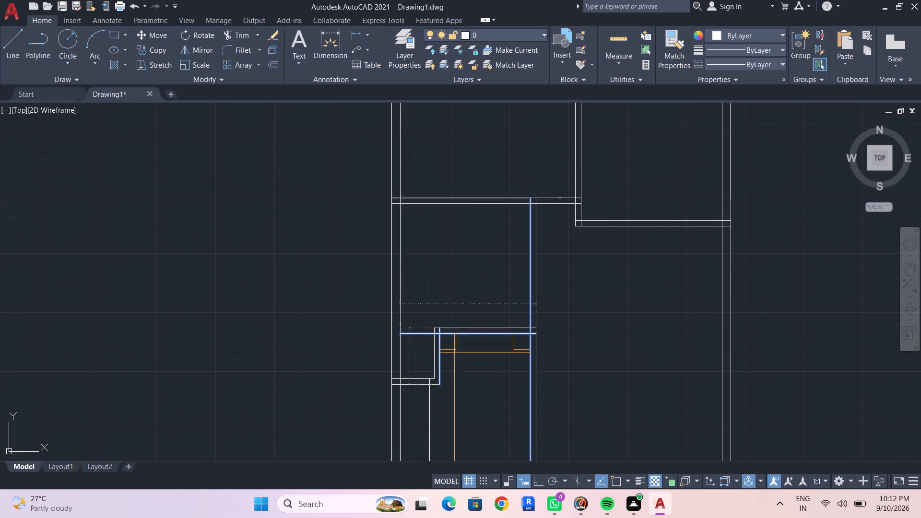
pyautogui.moveTo(472, 164); pyautogui.dragTo(465, 239, button='middle')
pyautogui.moveTo(629, 203); pyautogui.dragTo(629, 145, button='middle')
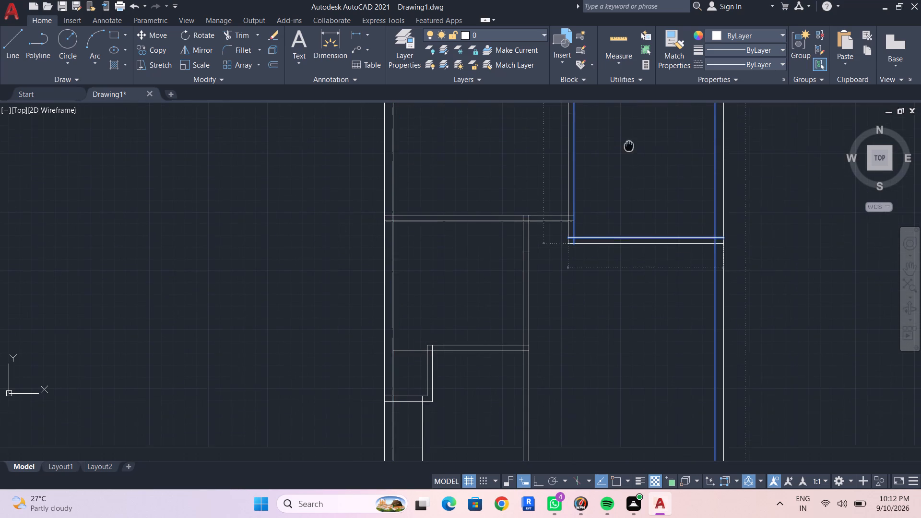
pyautogui.moveTo(629, 145); pyautogui.dragTo(629, 136, button='middle')
pyautogui.moveTo(628, 286); pyautogui.dragTo(626, 110, button='middle')
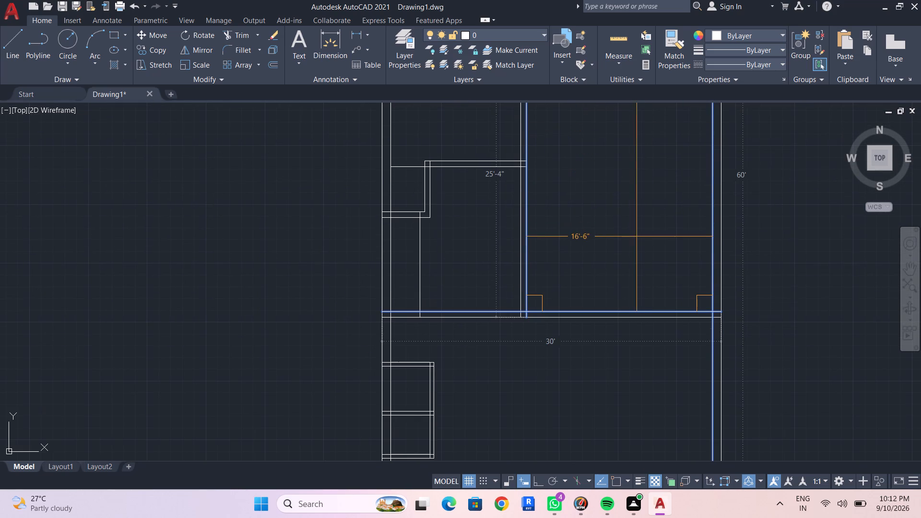
pyautogui.moveTo(642, 230); pyautogui.dragTo(601, 316, button='middle')
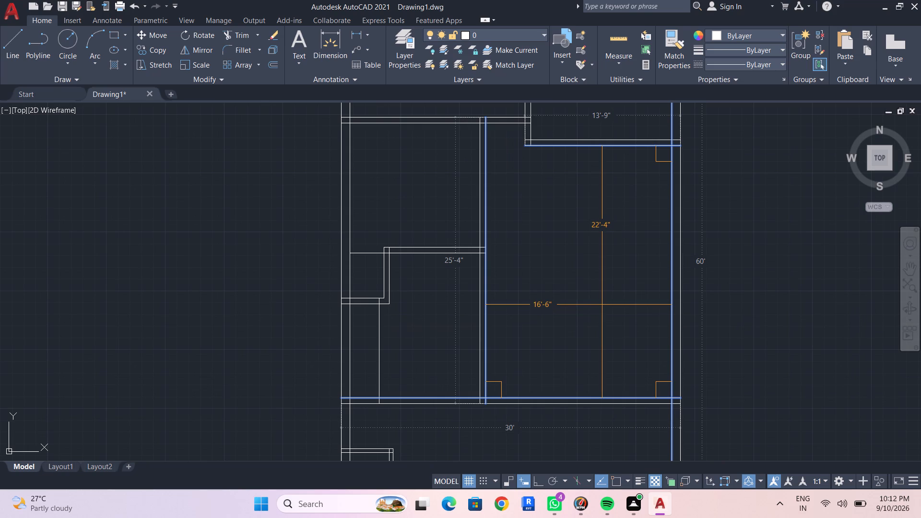
pyautogui.moveTo(605, 303); pyautogui.dragTo(622, 195, button='middle')
# Measure the inside width and depth of the bottom room, including the clear width beside the two small rooms.
pyautogui.scroll(1, 624, 177)
pyautogui.scroll(-3, 581, 312)
pyautogui.moveTo(576, 340); pyautogui.dragTo(601, 220, button='middle')
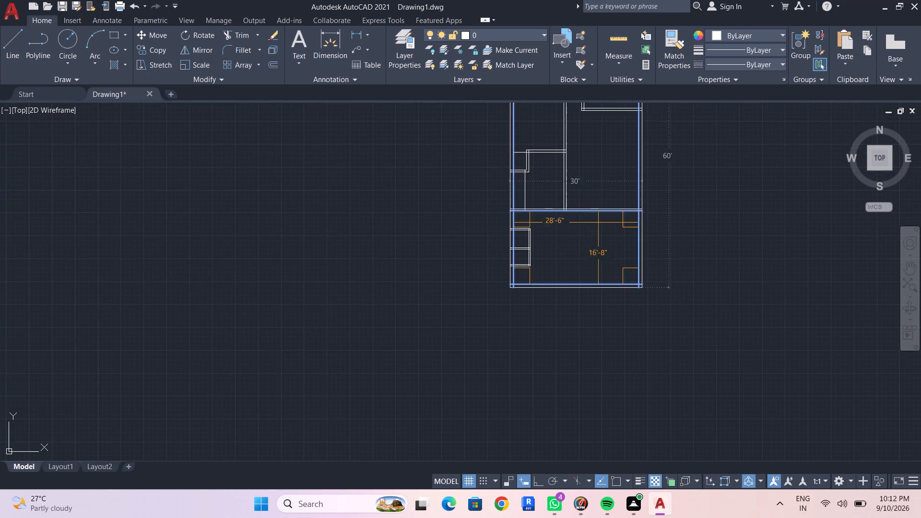
pyautogui.scroll(2, 584, 253)
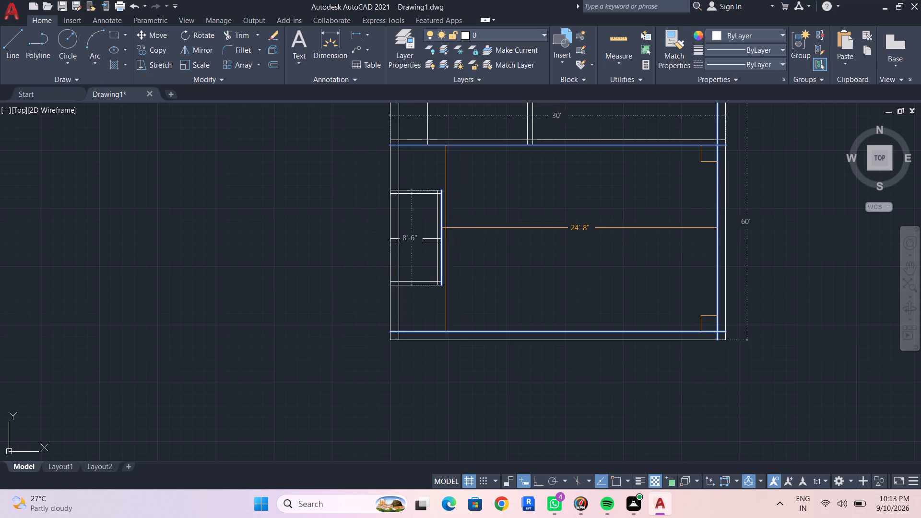
pyautogui.moveTo(495, 249); pyautogui.dragTo(494, 260, button='middle')
# Measure the small recess by the left outer wall and recheck the stepped room and the large room beside it.
pyautogui.moveTo(434, 206); pyautogui.dragTo(434, 249, button='middle')
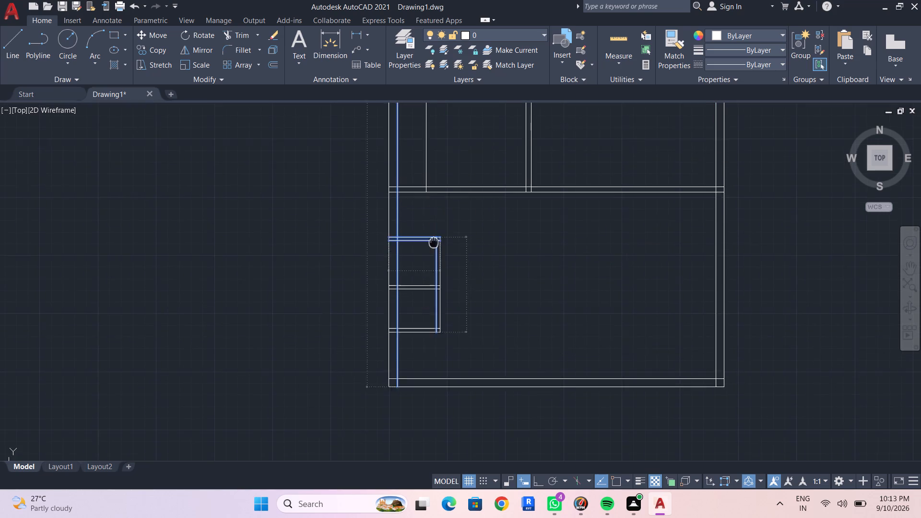
pyautogui.moveTo(434, 249); pyautogui.dragTo(430, 309, button='middle')
pyautogui.moveTo(428, 233); pyautogui.dragTo(416, 337, button='middle')
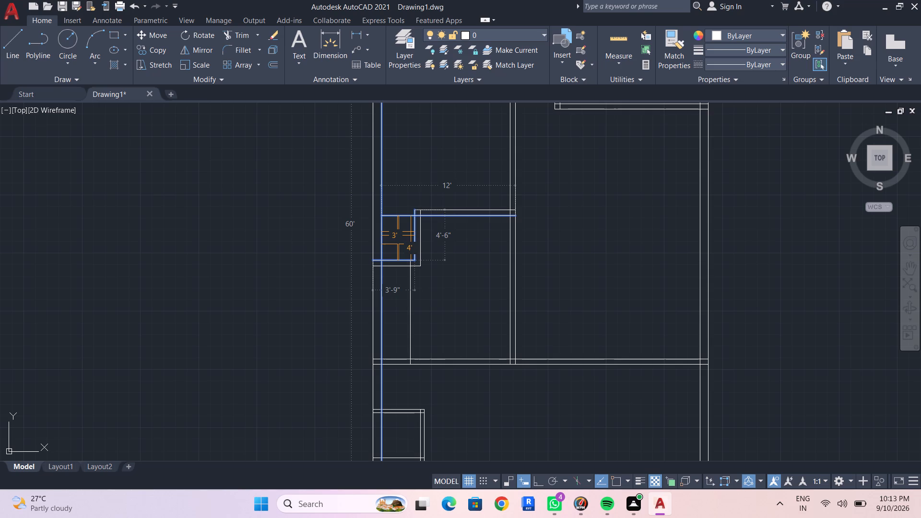
pyautogui.moveTo(485, 283); pyautogui.dragTo(475, 328, button='middle')
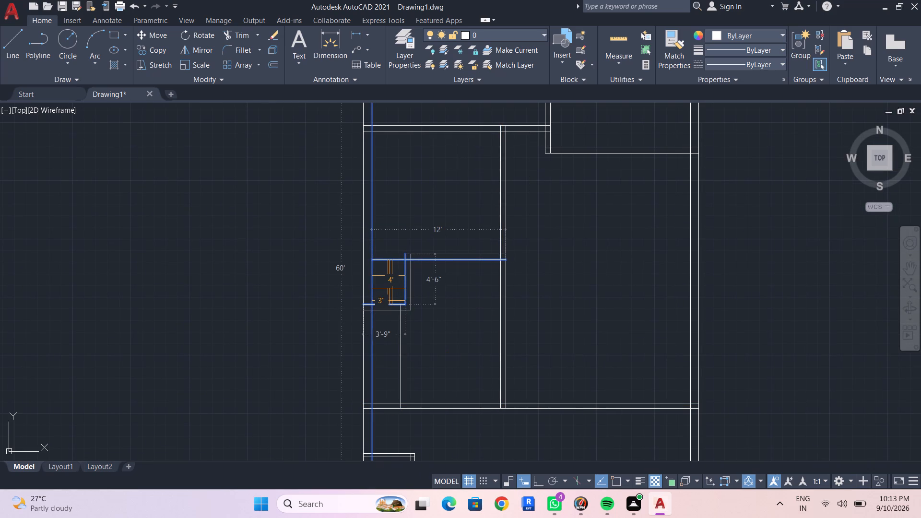
pyautogui.moveTo(399, 301); pyautogui.dragTo(446, 176, button='middle')
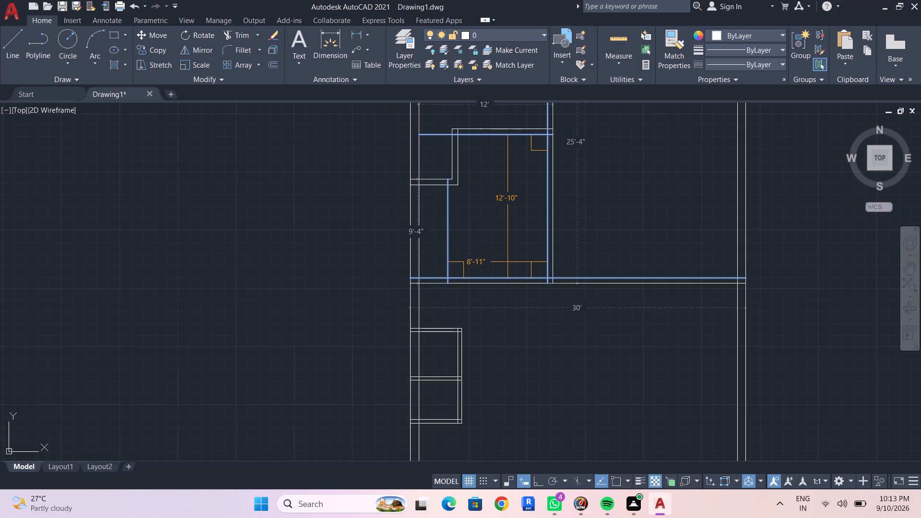
pyautogui.moveTo(641, 235); pyautogui.dragTo(637, 249, button='middle')
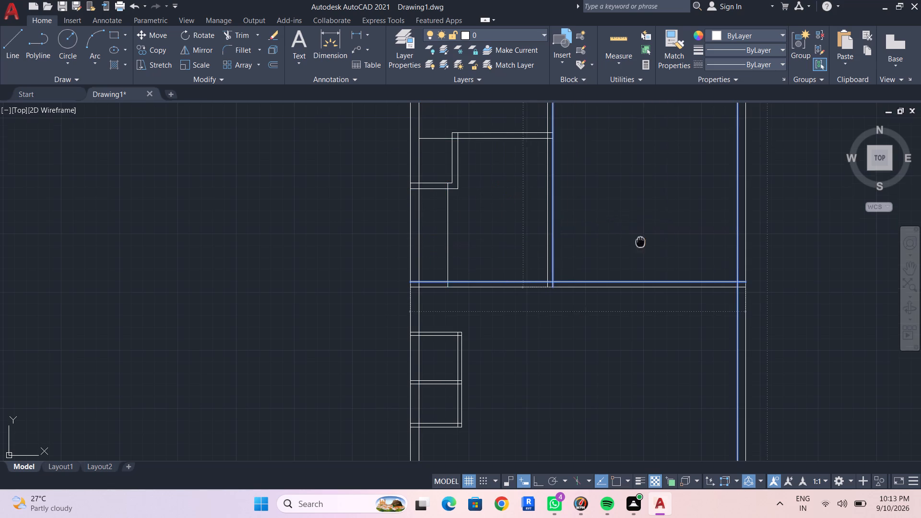
pyautogui.moveTo(637, 249); pyautogui.dragTo(570, 365, button='middle')
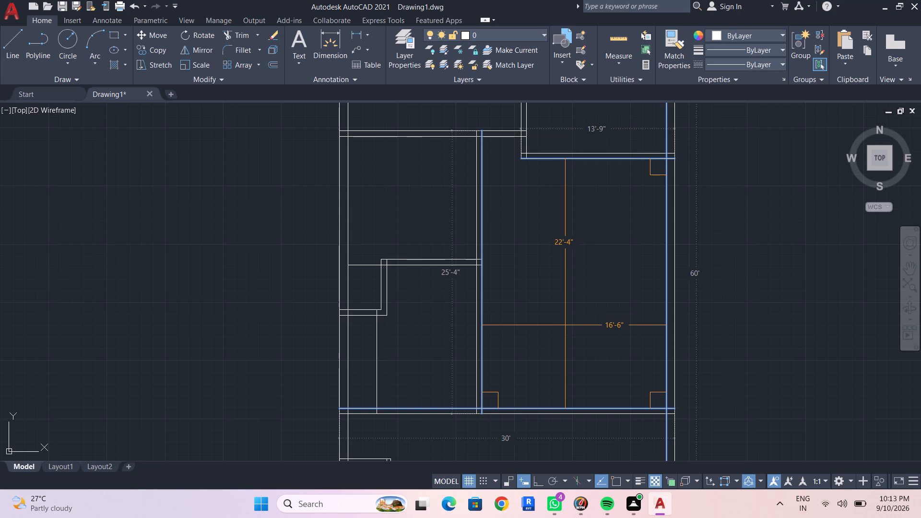
pyautogui.press('Escape')
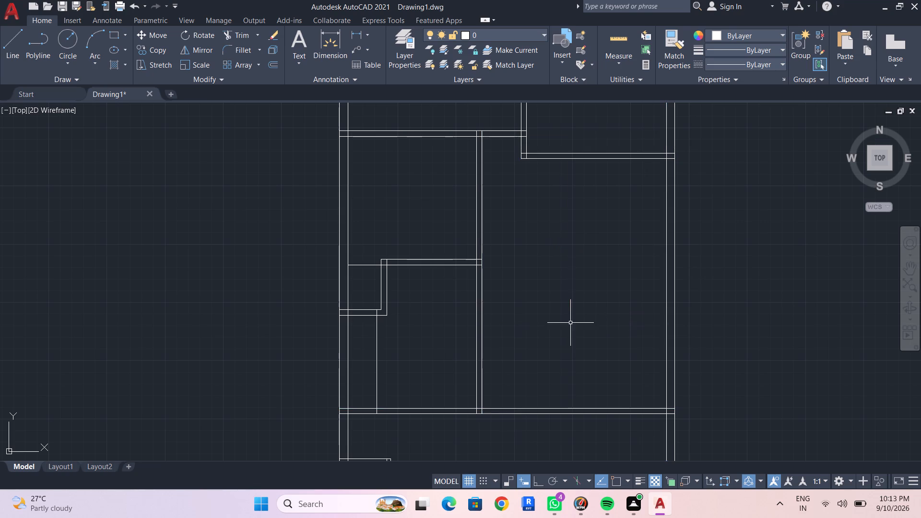
pyautogui.press('Escape')
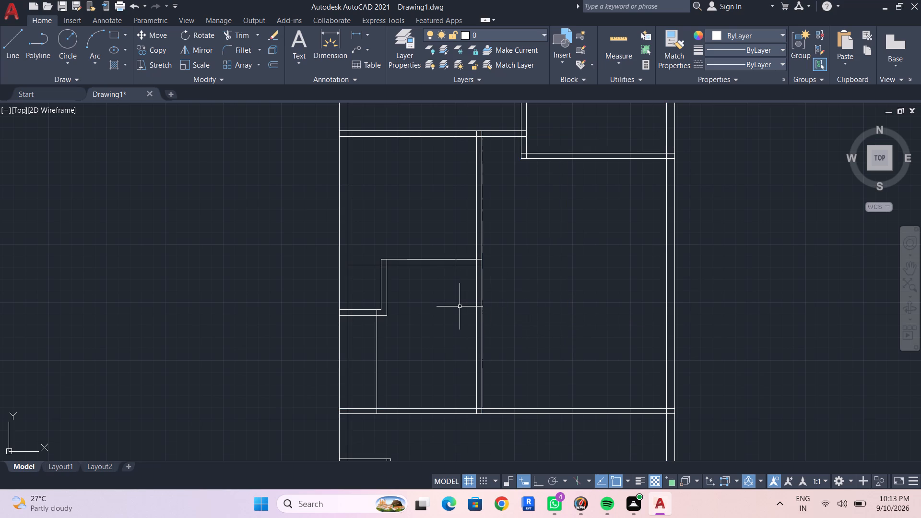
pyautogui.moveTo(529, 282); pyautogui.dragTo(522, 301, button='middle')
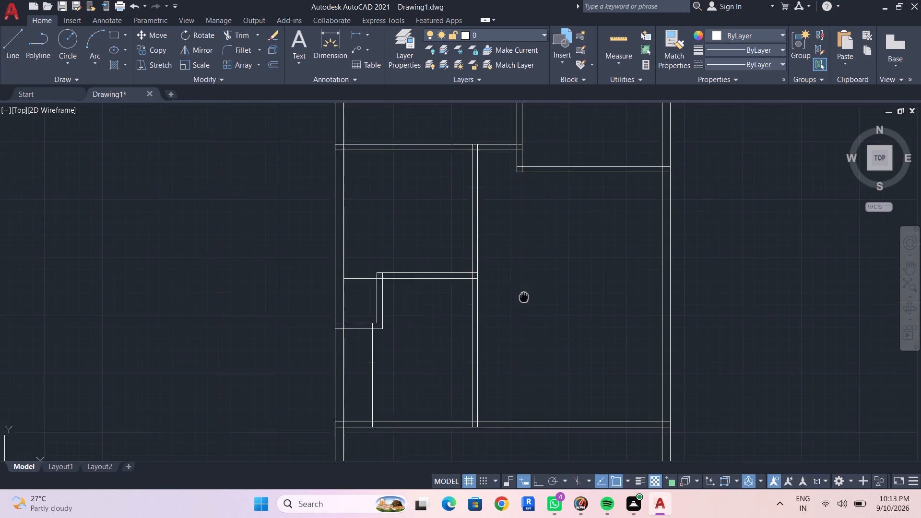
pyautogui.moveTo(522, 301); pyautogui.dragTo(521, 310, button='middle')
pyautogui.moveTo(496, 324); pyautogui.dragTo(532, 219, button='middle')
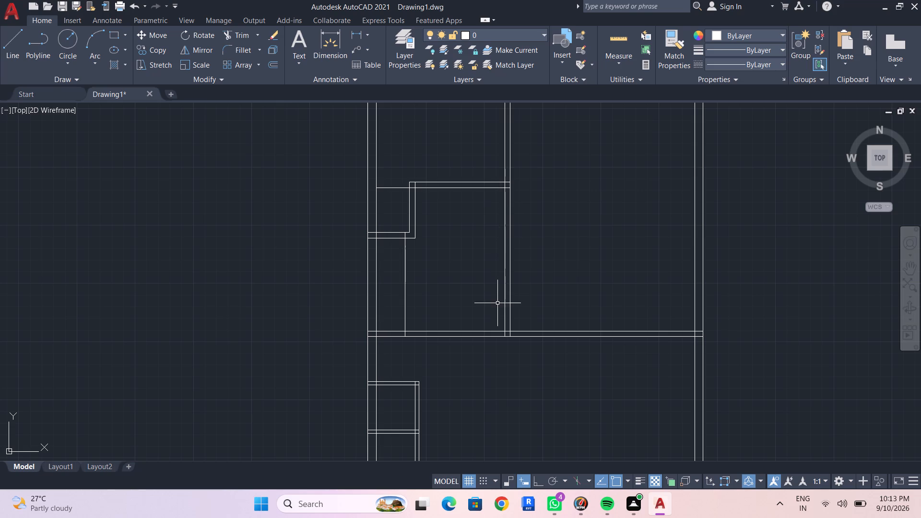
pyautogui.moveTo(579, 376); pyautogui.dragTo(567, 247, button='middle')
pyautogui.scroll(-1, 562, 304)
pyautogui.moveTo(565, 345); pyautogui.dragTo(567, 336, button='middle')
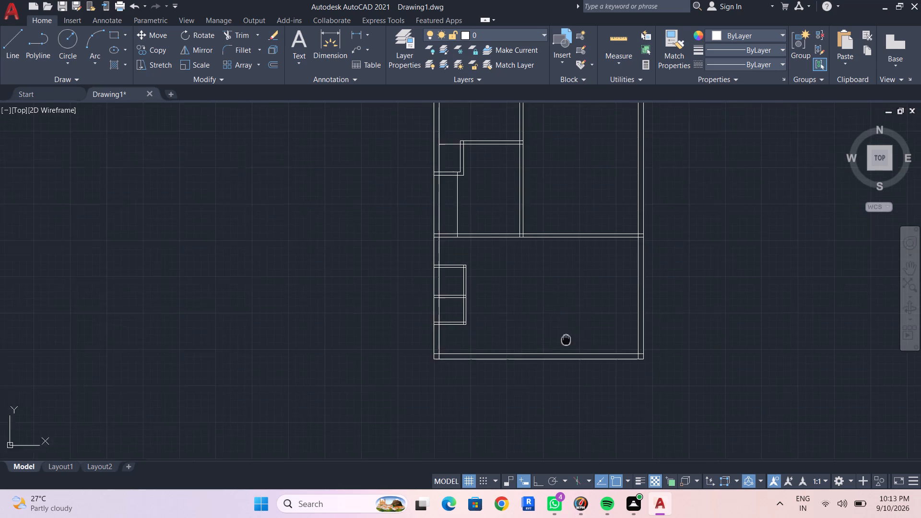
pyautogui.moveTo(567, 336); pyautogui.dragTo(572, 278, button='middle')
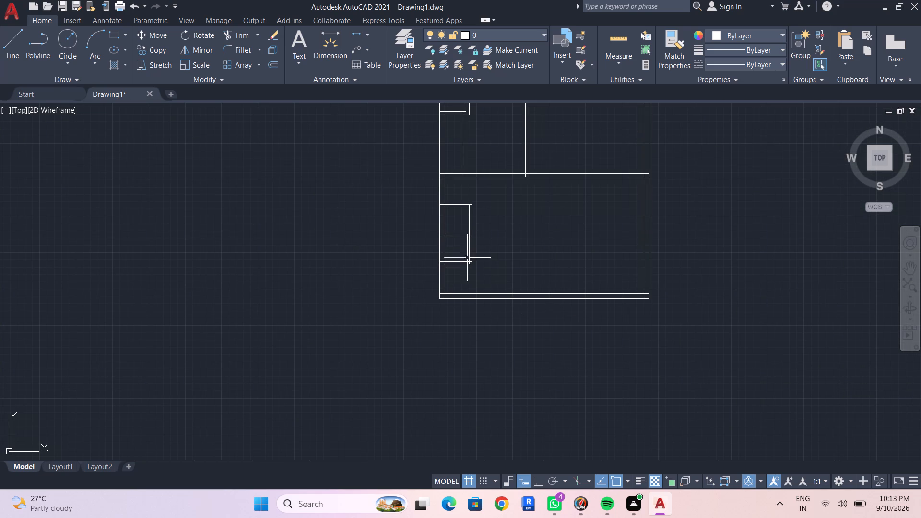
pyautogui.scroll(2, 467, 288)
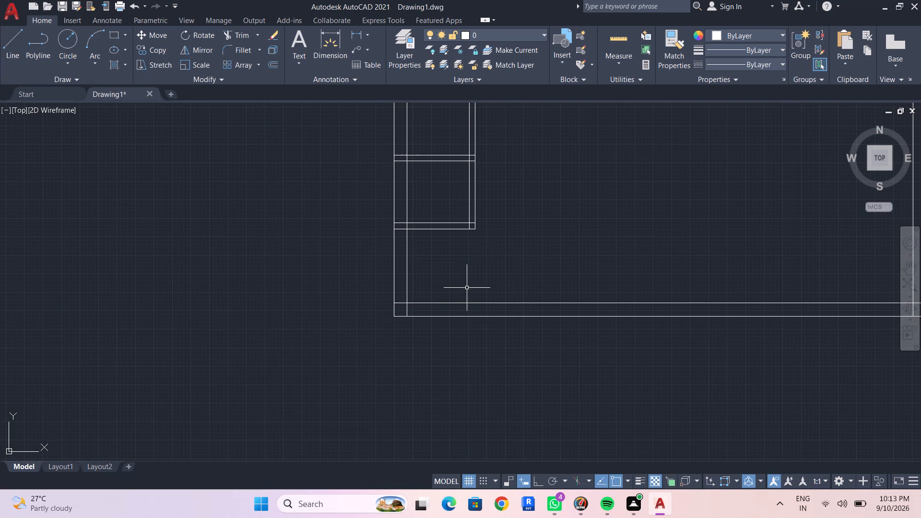
# Draw the staircase outline from the bottom wall up about 4'-2", across about 10'-5" to the small room's corner, and down to the wall.
pyautogui.press('l')
pyautogui.press('Return')
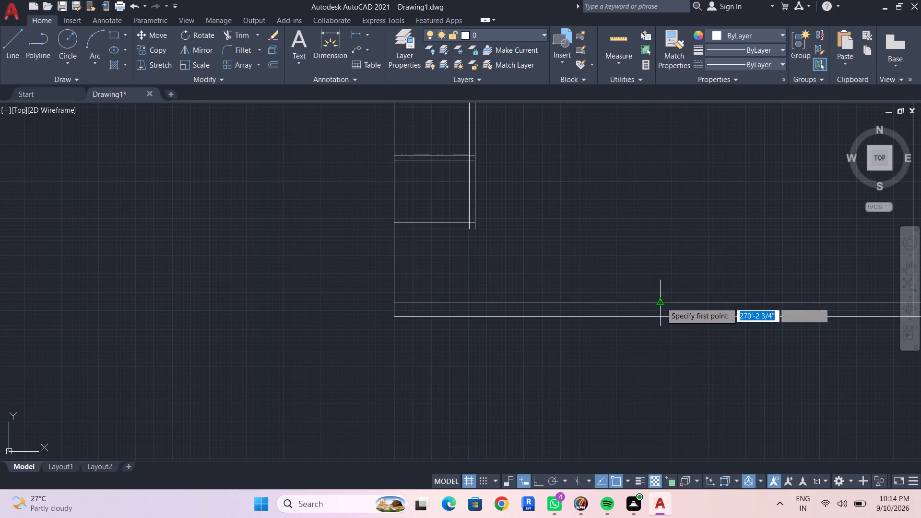
pyautogui.click(661, 302)
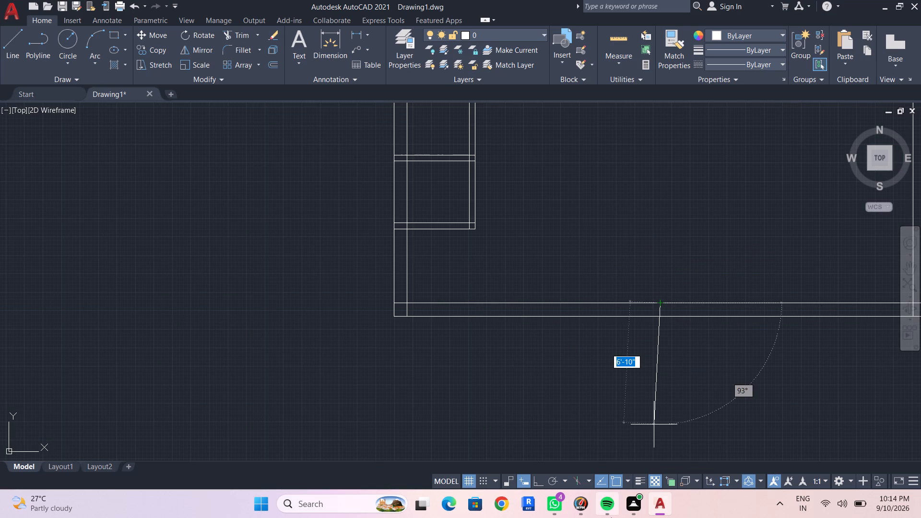
pyautogui.click(534, 480)
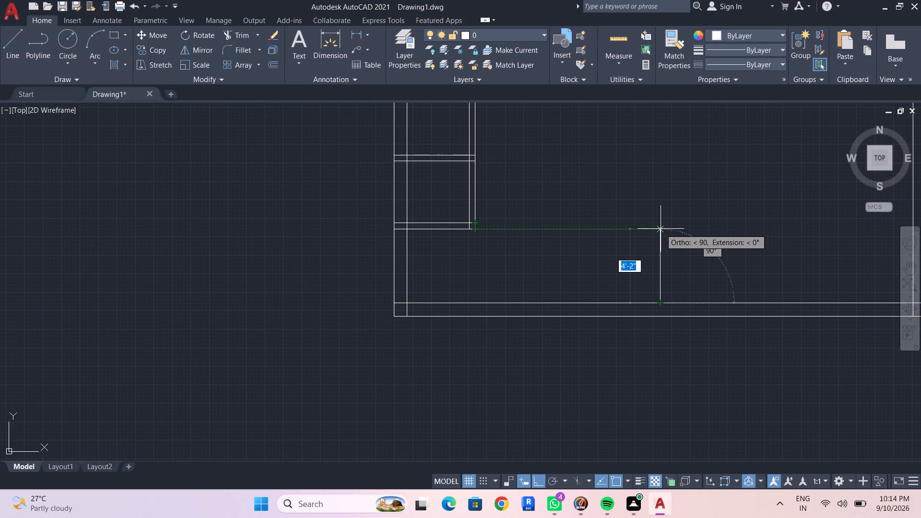
pyautogui.click(661, 229)
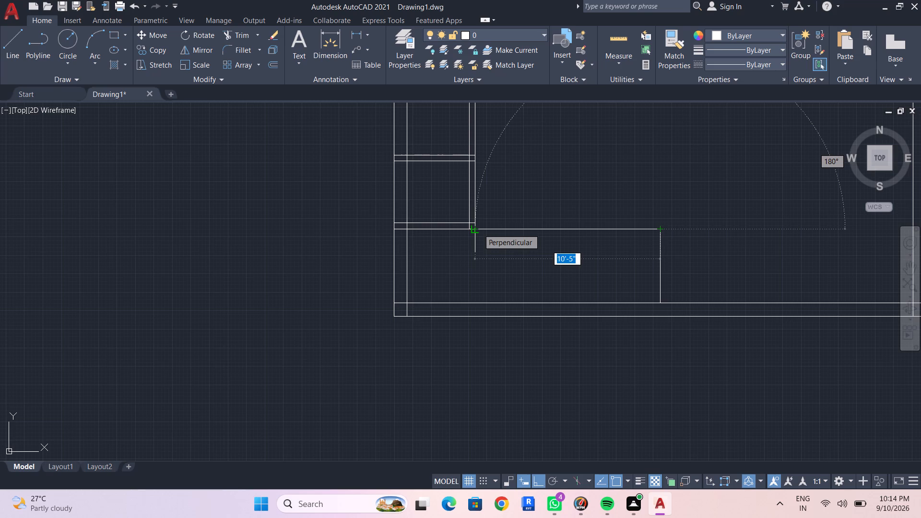
pyautogui.click(478, 229)
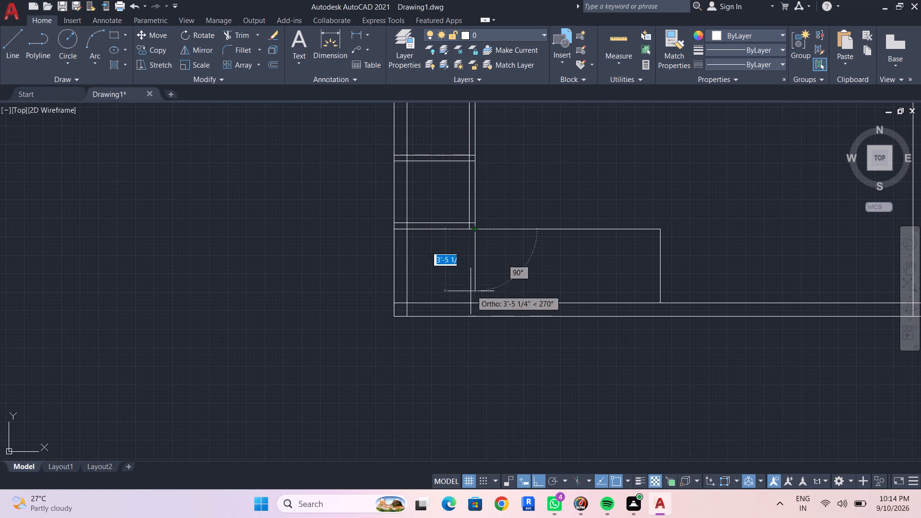
pyautogui.click(477, 304)
pyautogui.press('Escape')
pyautogui.press('Escape')
pyautogui.press('Escape')
# Offset the outline's vertical edge below the small room's corner repeatedly at 1' spacing to form ten more stair tread lines.
pyautogui.write("of 1'")
pyautogui.press('Return')
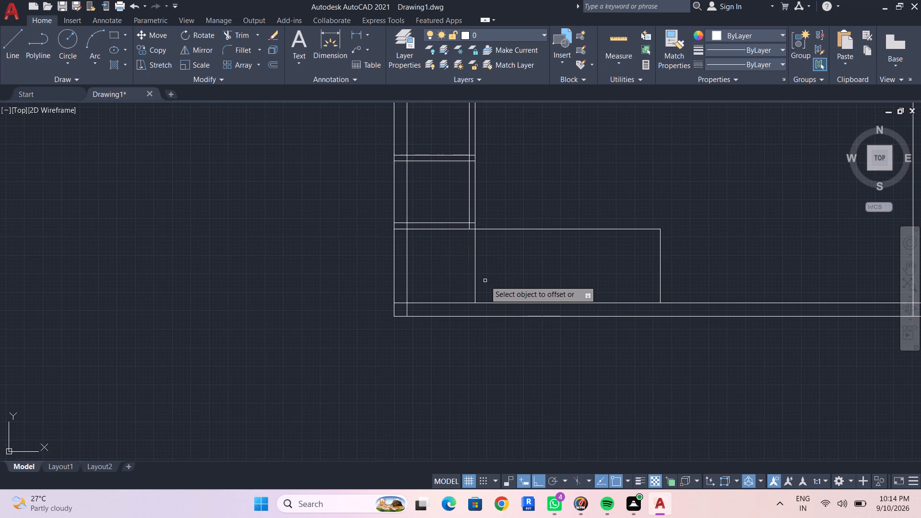
pyautogui.click(474, 270)
pyautogui.click(486, 271)
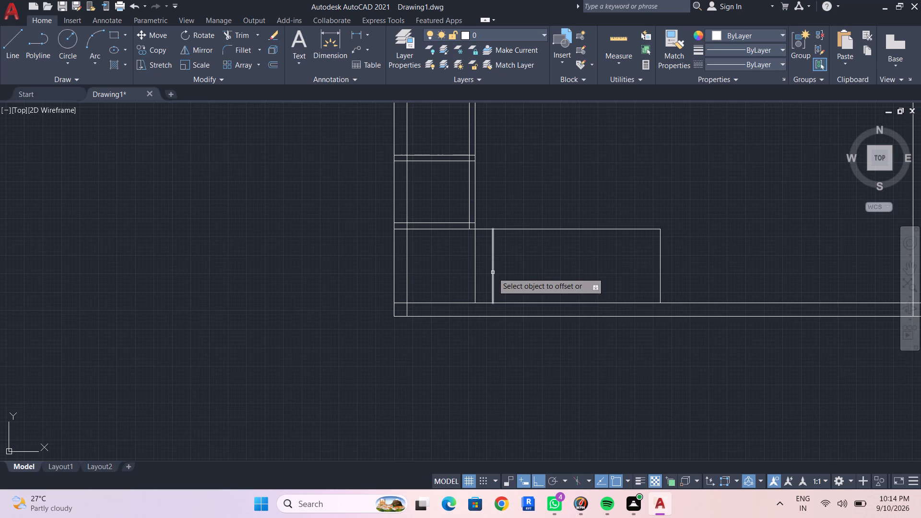
pyautogui.click(493, 272)
pyautogui.click(509, 273)
pyautogui.click(512, 271)
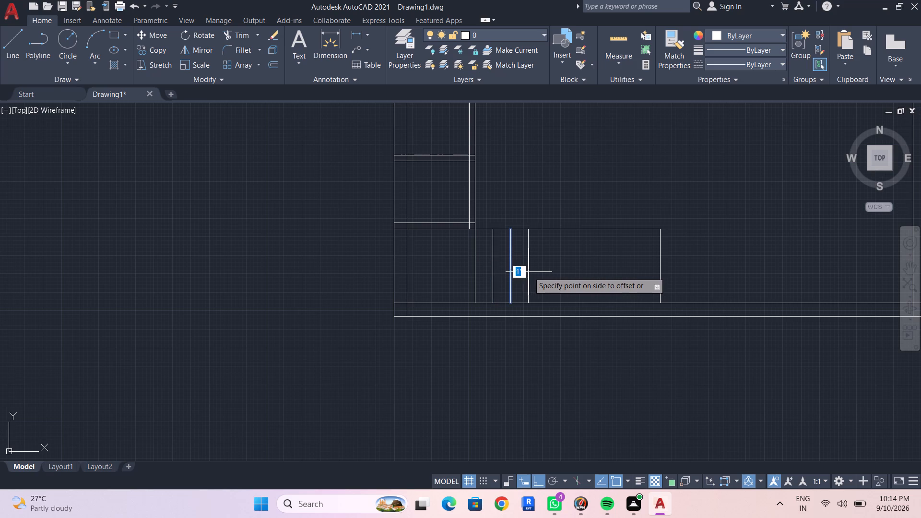
pyautogui.doubleClick(529, 272)
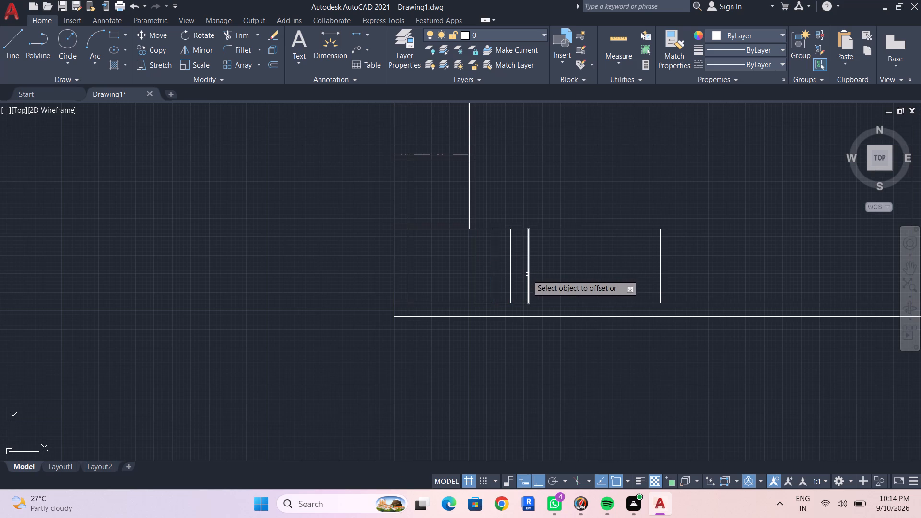
pyautogui.click(527, 274)
pyautogui.click(541, 275)
pyautogui.click(546, 274)
pyautogui.click(559, 273)
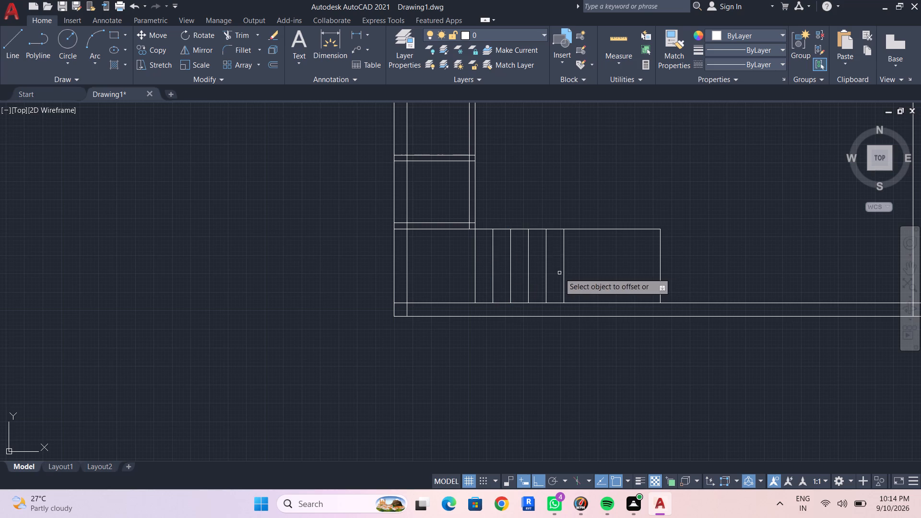
pyautogui.click(564, 272)
pyautogui.click(579, 271)
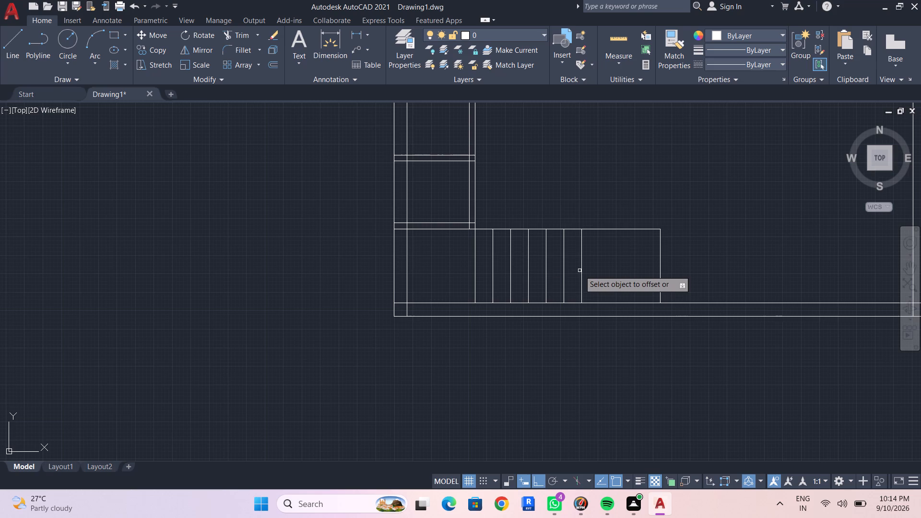
pyautogui.click(581, 271)
pyautogui.click(601, 274)
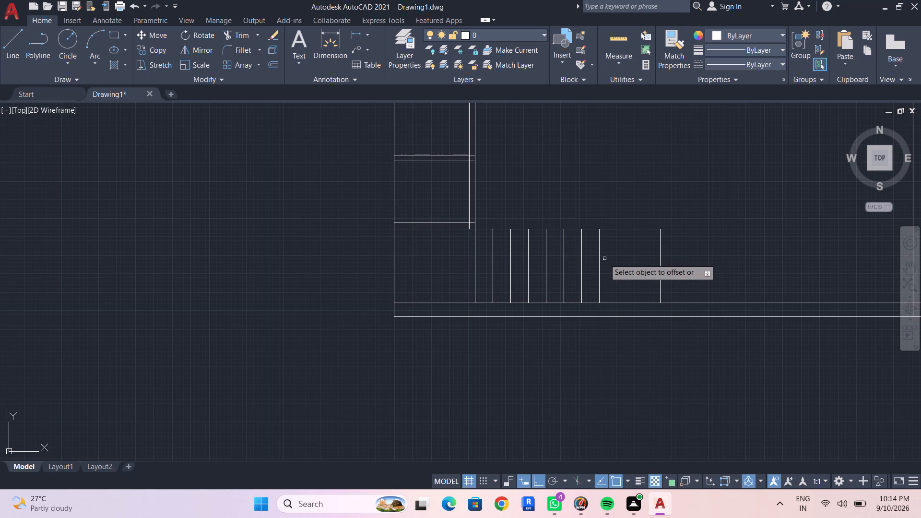
pyautogui.click(601, 265)
pyautogui.click(622, 268)
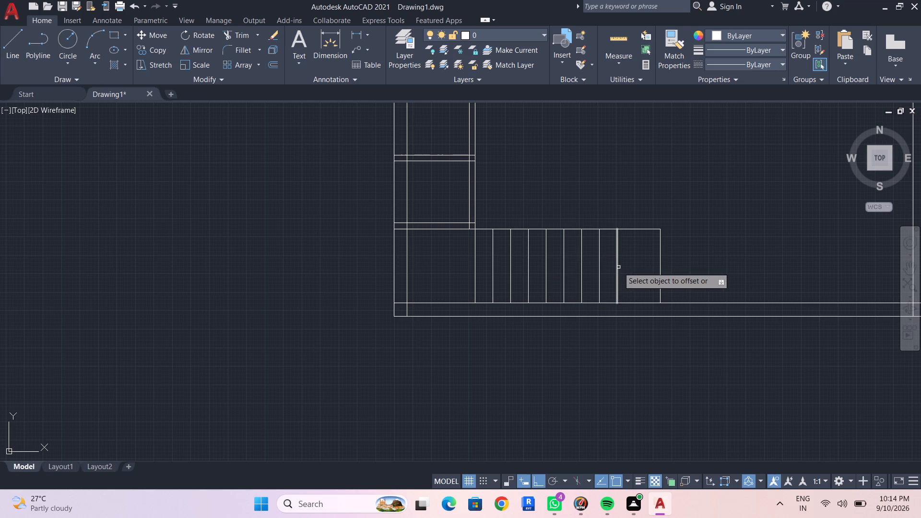
pyautogui.click(618, 267)
pyautogui.click(635, 266)
pyautogui.click(635, 266)
pyautogui.click(636, 266)
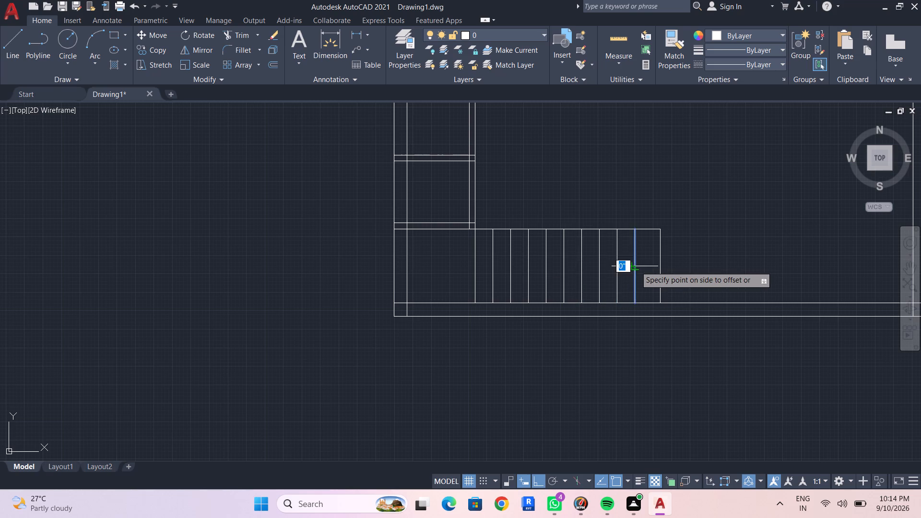
pyautogui.click(665, 276)
pyautogui.press('Escape')
pyautogui.press('Escape')
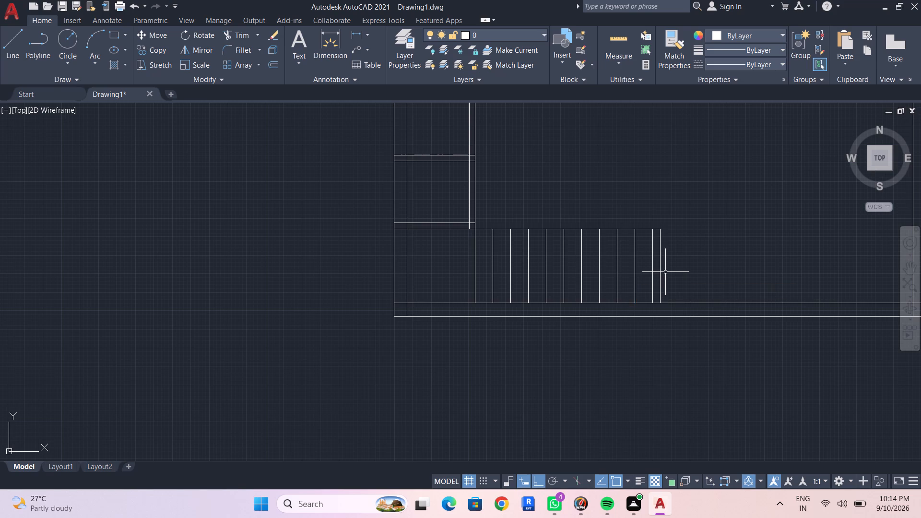
pyautogui.press('Escape')
# Trim the leftover end of the staircase outline beyond the last 1' tread.
pyautogui.write('tr')
pyautogui.press('Return')
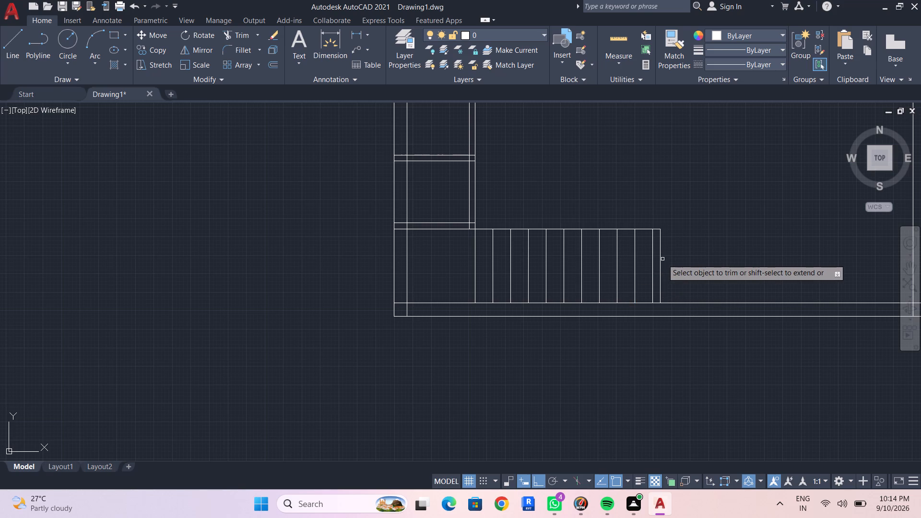
pyautogui.click(662, 259)
pyautogui.moveTo(658, 224); pyautogui.dragTo(658, 255)
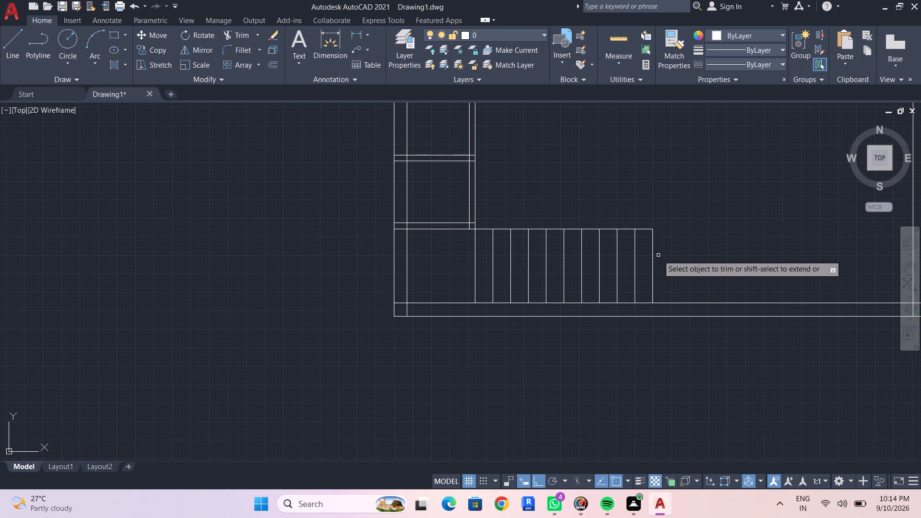
pyautogui.press('Escape')
pyautogui.press('Escape')
# Draw a diagonal winder line from the small room's lower outside corner to the inner corner of the outer walls, with Ortho off.
pyautogui.scroll(1, 455, 274)
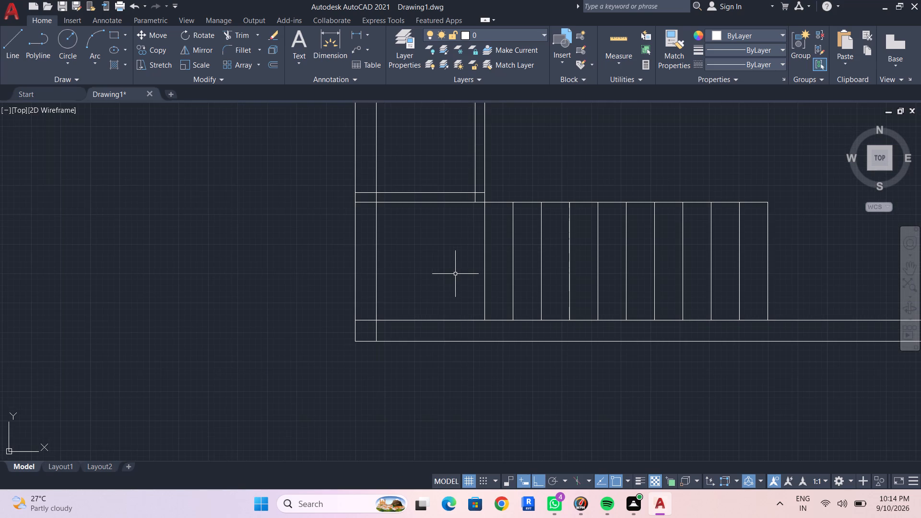
pyautogui.scroll(1, 456, 274)
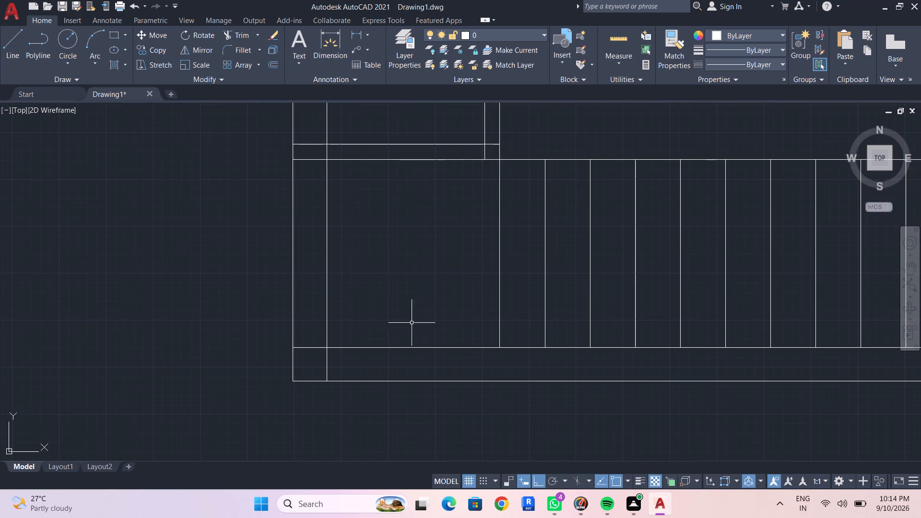
pyautogui.press('l')
pyautogui.press('Return')
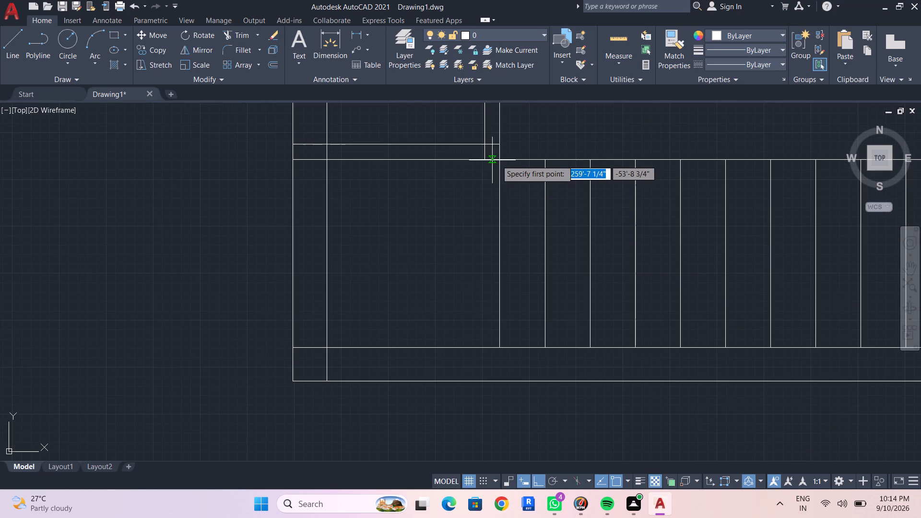
pyautogui.click(498, 160)
pyautogui.moveTo(343, 322); pyautogui.dragTo(386, 218, button='middle')
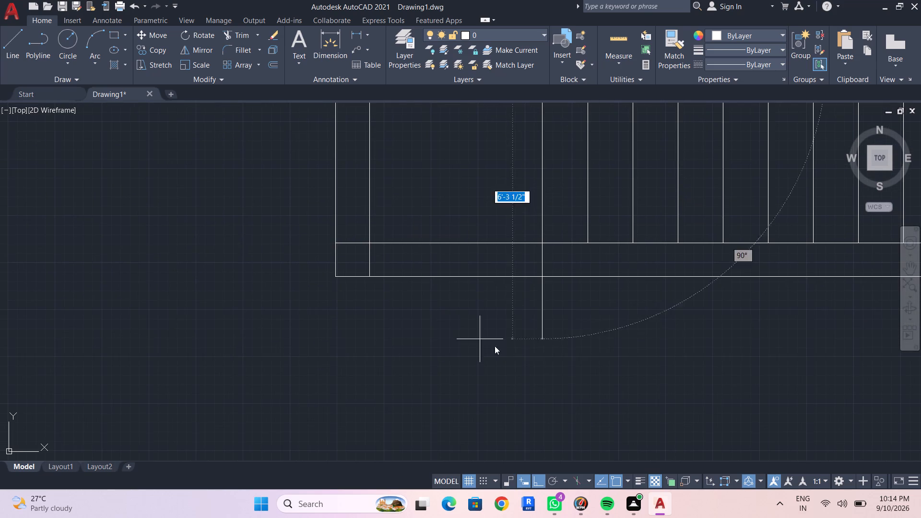
pyautogui.moveTo(537, 483); pyautogui.dragTo(537, 477)
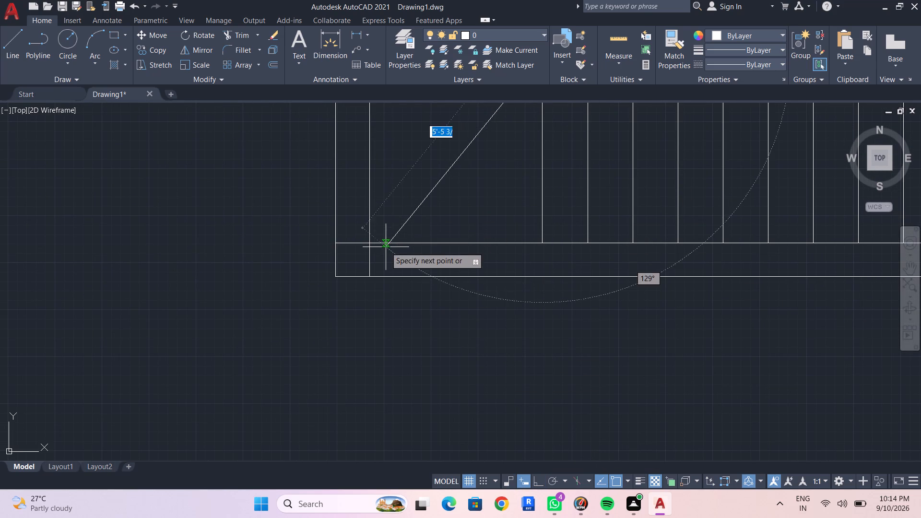
pyautogui.click(370, 244)
pyautogui.moveTo(442, 206); pyautogui.dragTo(429, 251, button='middle')
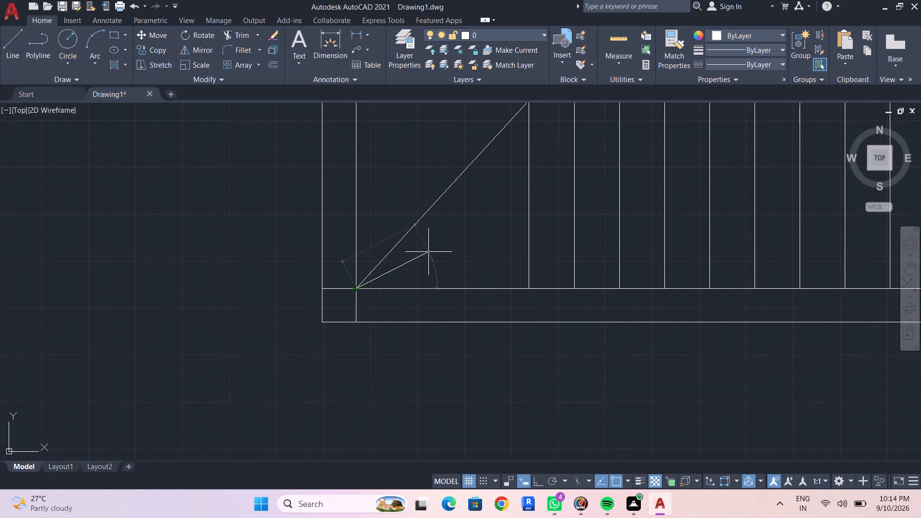
pyautogui.press('Escape')
pyautogui.press('Escape')
pyautogui.press('Escape')
pyautogui.press('Escape')
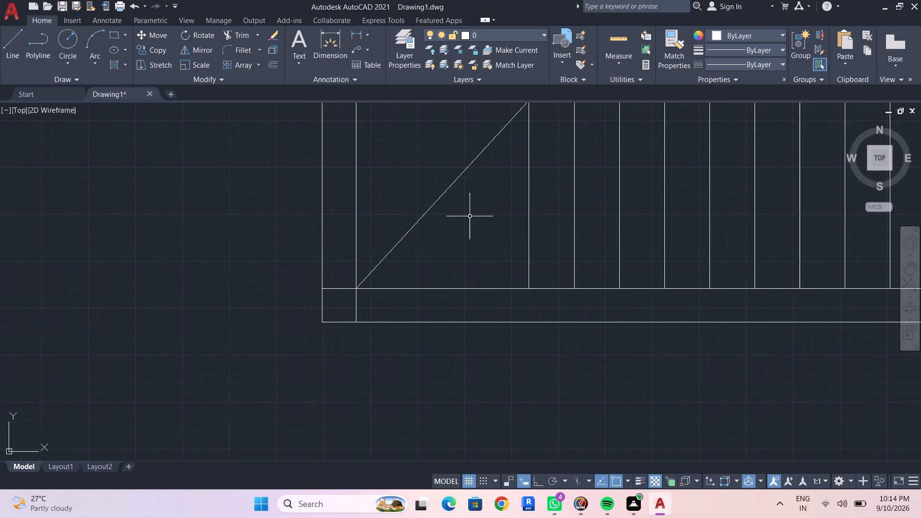
# Draw a line from the small room's lower wall down to the diagonal's intersection, continuing across the treads to the last tread.
pyautogui.press('l')
pyautogui.press('Return')
pyautogui.moveTo(419, 209); pyautogui.dragTo(413, 306, button='middle')
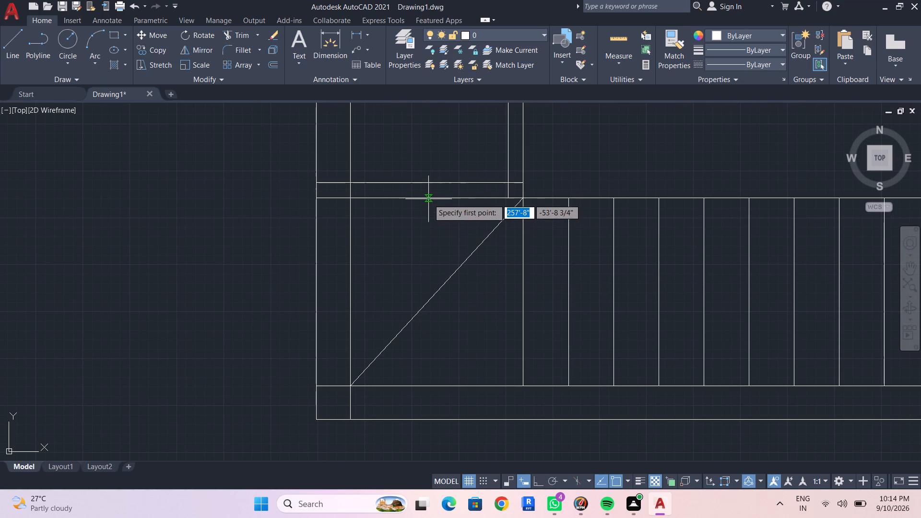
pyautogui.click(423, 199)
pyautogui.moveTo(415, 338); pyautogui.dragTo(416, 251, button='middle')
pyautogui.click(419, 225)
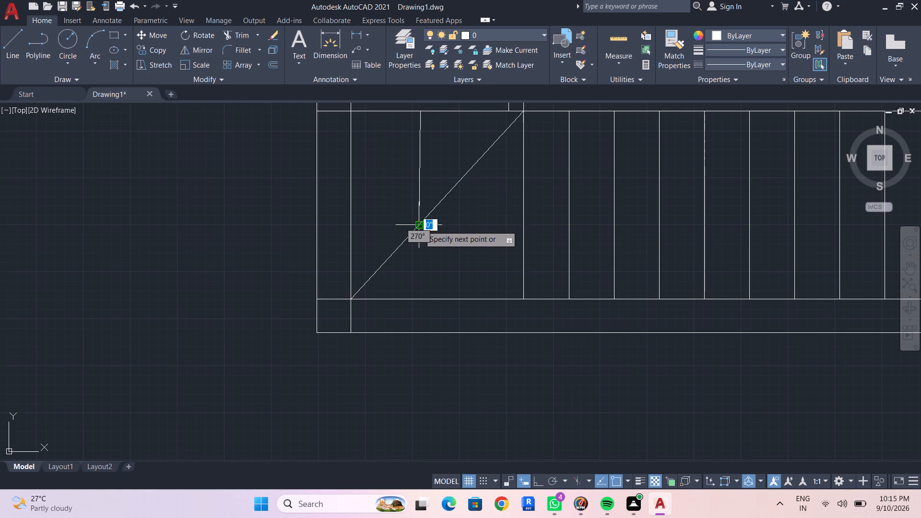
pyautogui.moveTo(702, 224); pyautogui.dragTo(420, 256, button='middle')
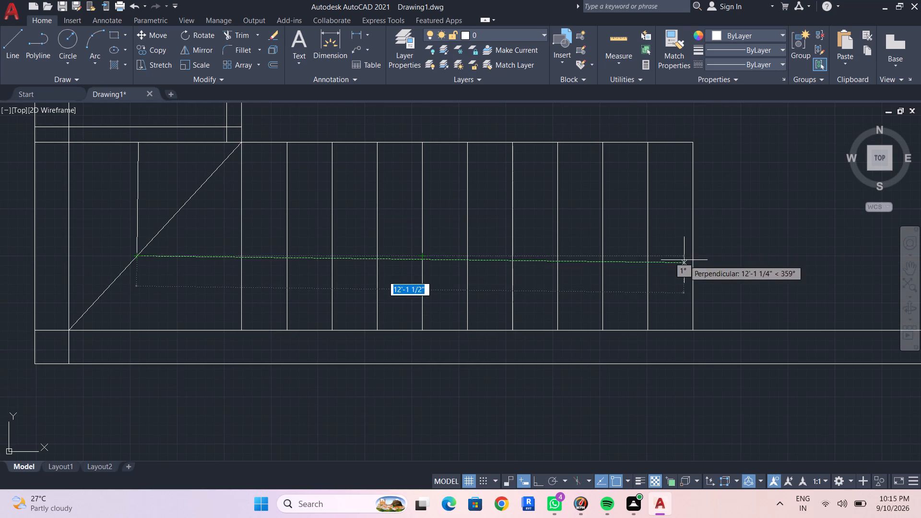
pyautogui.click(692, 256)
pyautogui.press('Escape')
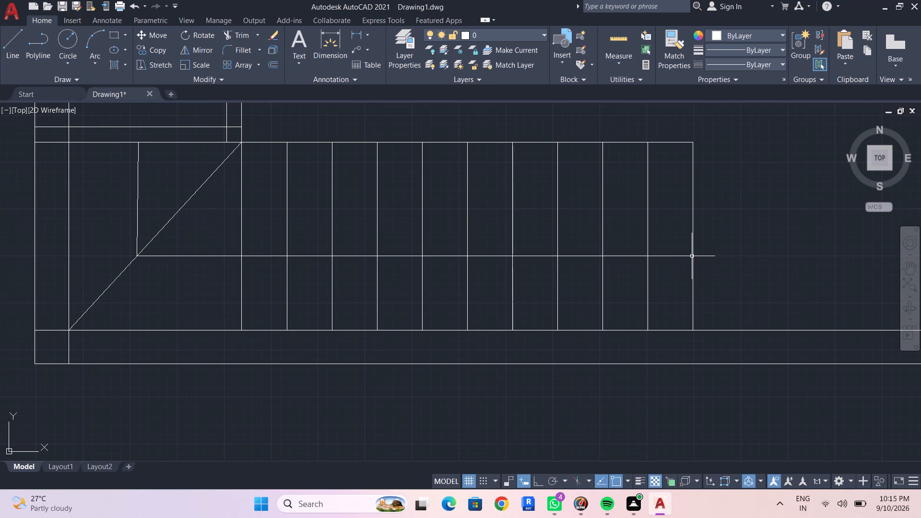
pyautogui.press('Escape')
# Examine the colour, lineweight and linetype choices available for new objects.
pyautogui.scroll(-1, 566, 282)
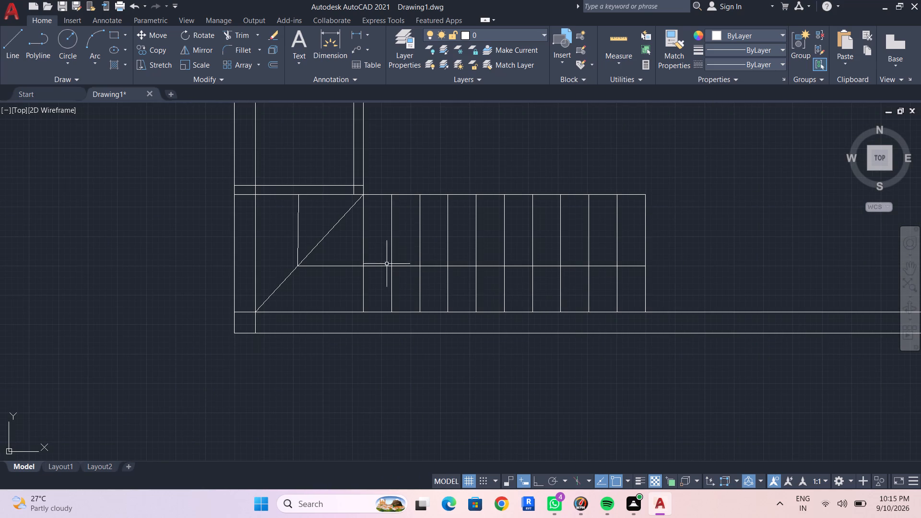
pyautogui.scroll(-1, 381, 257)
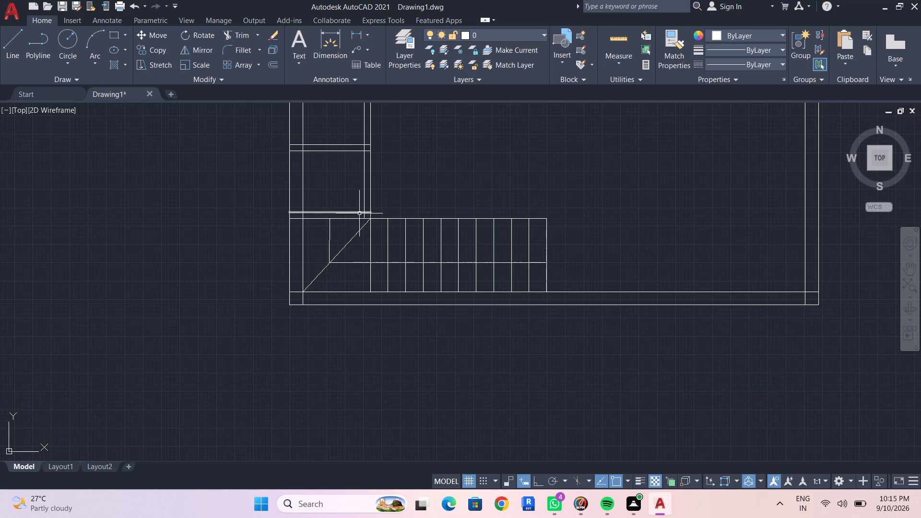
pyautogui.moveTo(330, 175); pyautogui.dragTo(310, 303, button='middle')
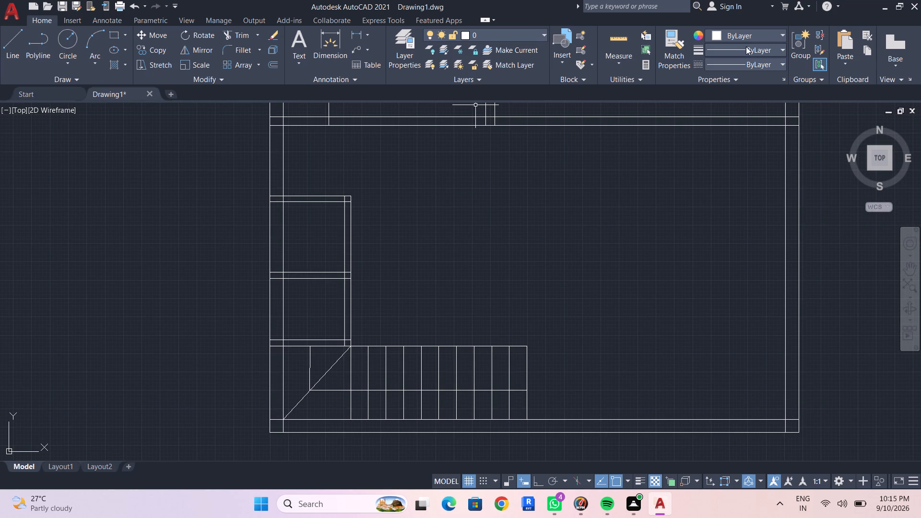
pyautogui.click(781, 47)
pyautogui.click(781, 47)
pyautogui.click(776, 63)
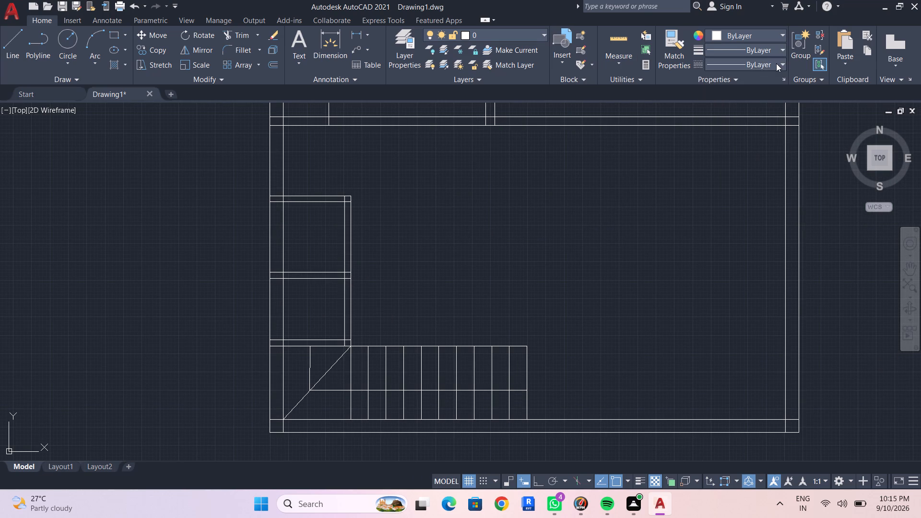
pyautogui.click(777, 63)
pyautogui.click(784, 33)
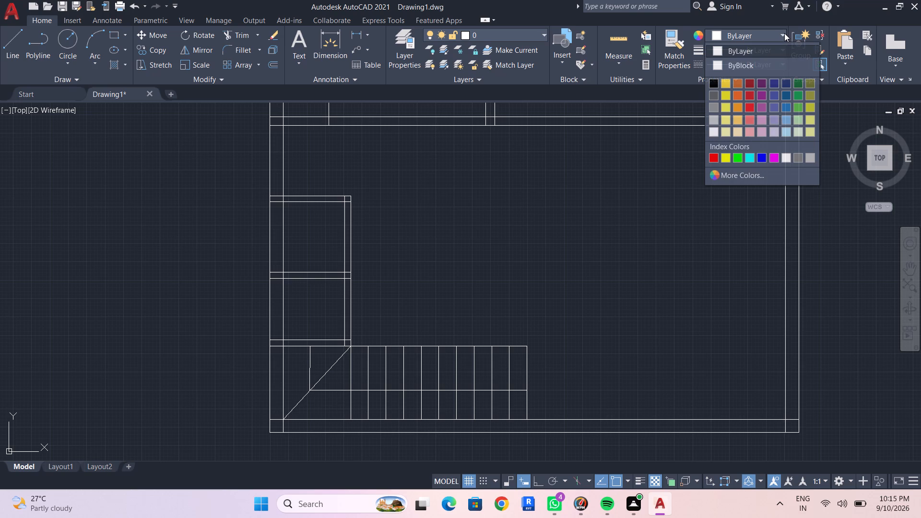
pyautogui.click(784, 33)
pyautogui.click(783, 50)
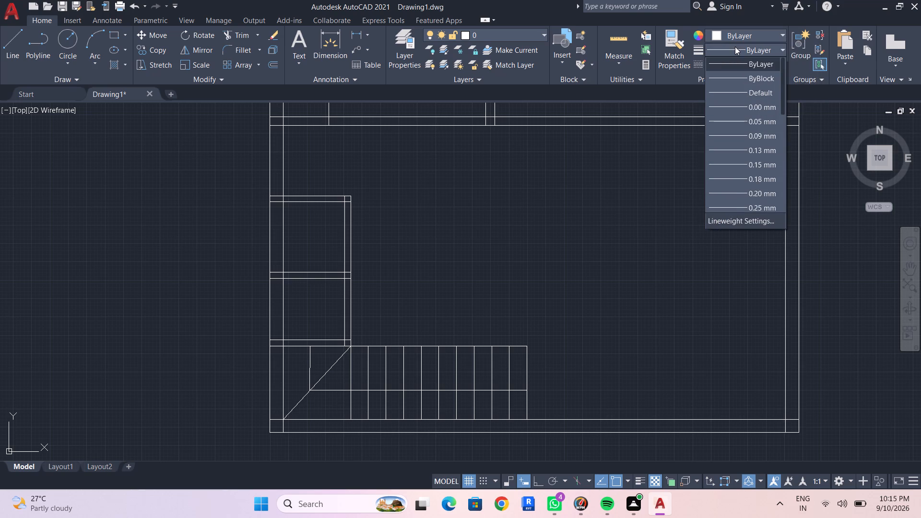
pyautogui.scroll(-12, 741, 166)
pyautogui.scroll(6, 743, 187)
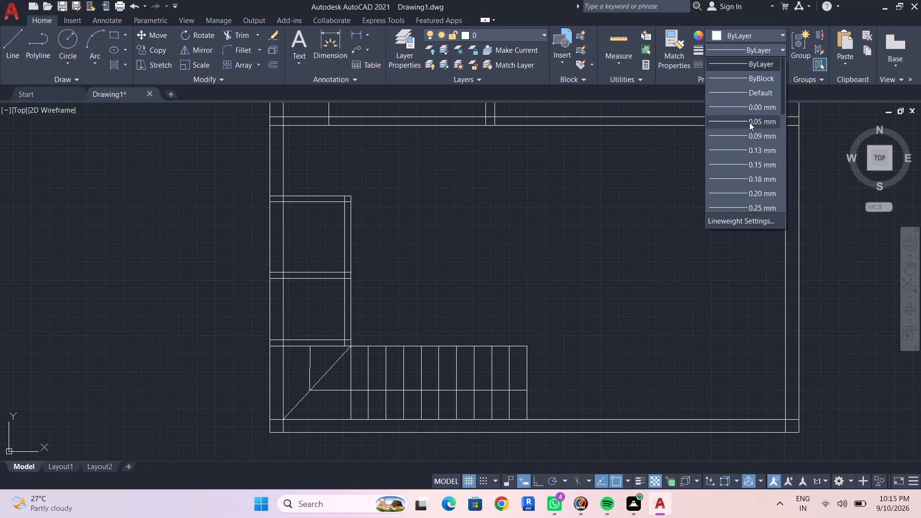
pyautogui.scroll(5, 749, 122)
pyautogui.click(651, 180)
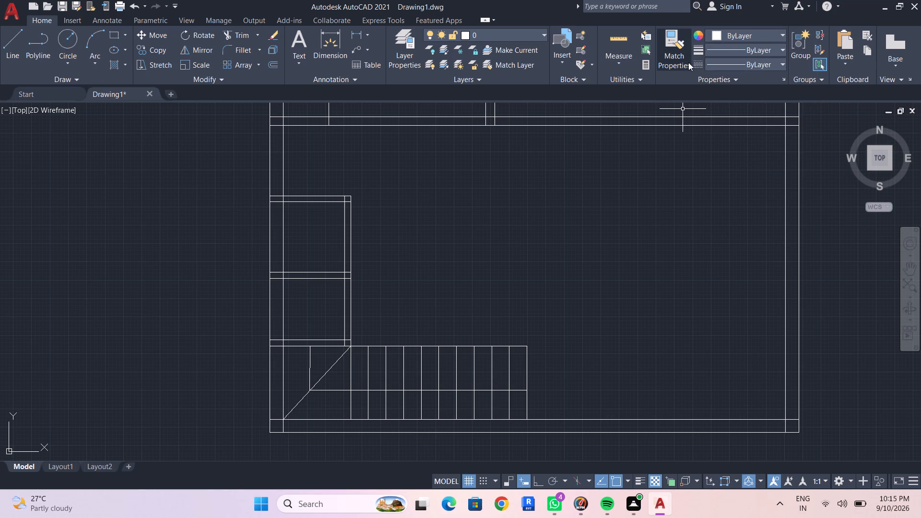
pyautogui.click(695, 62)
pyautogui.click(697, 56)
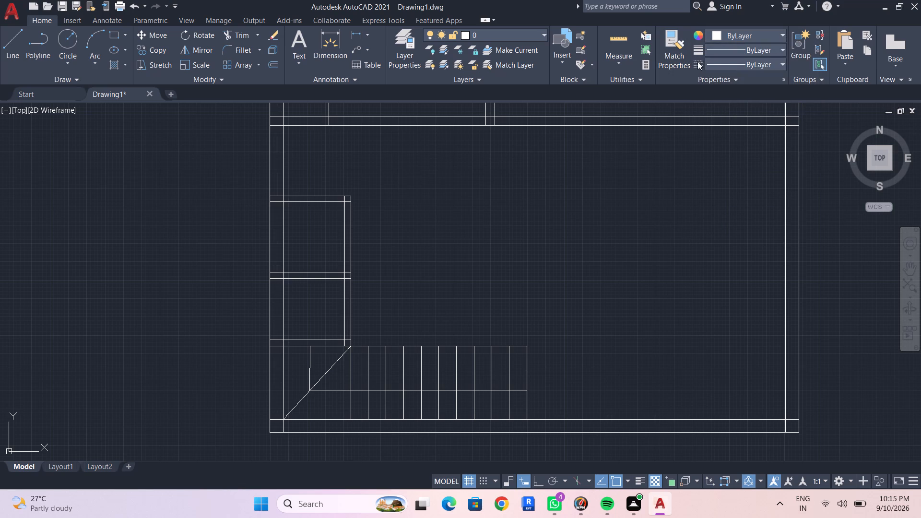
pyautogui.click(697, 63)
pyautogui.click(783, 60)
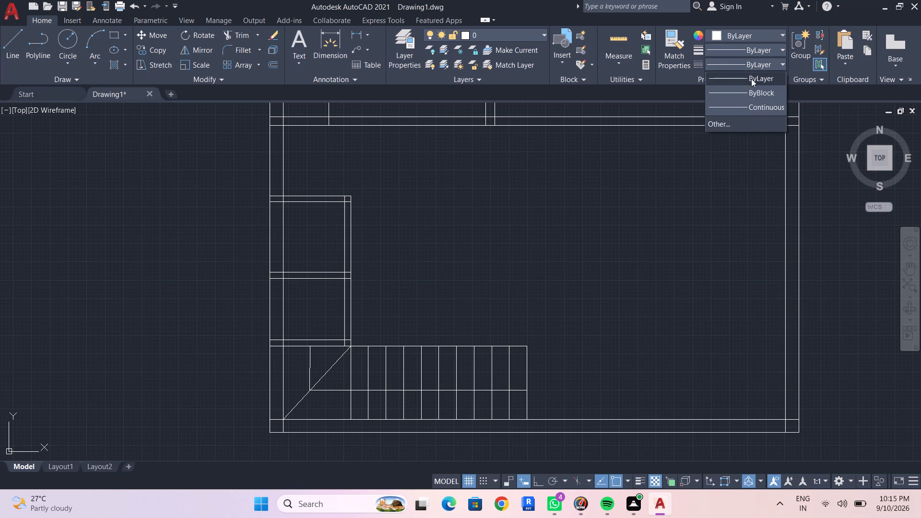
pyautogui.click(752, 78)
# Inspect the loaded linetypes in the Linetype Manager and close it without loading any.
pyautogui.click(777, 61)
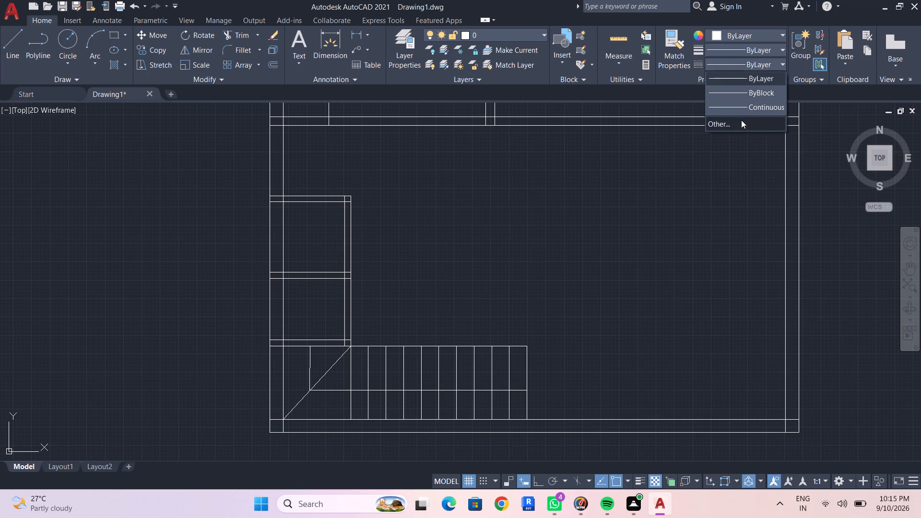
pyautogui.click(728, 123)
pyautogui.scroll(-2, 419, 231)
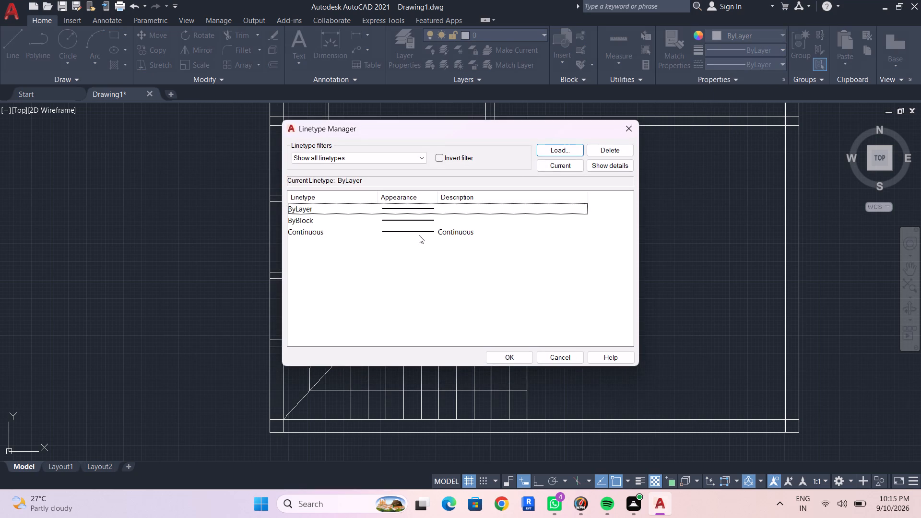
pyautogui.click(381, 231)
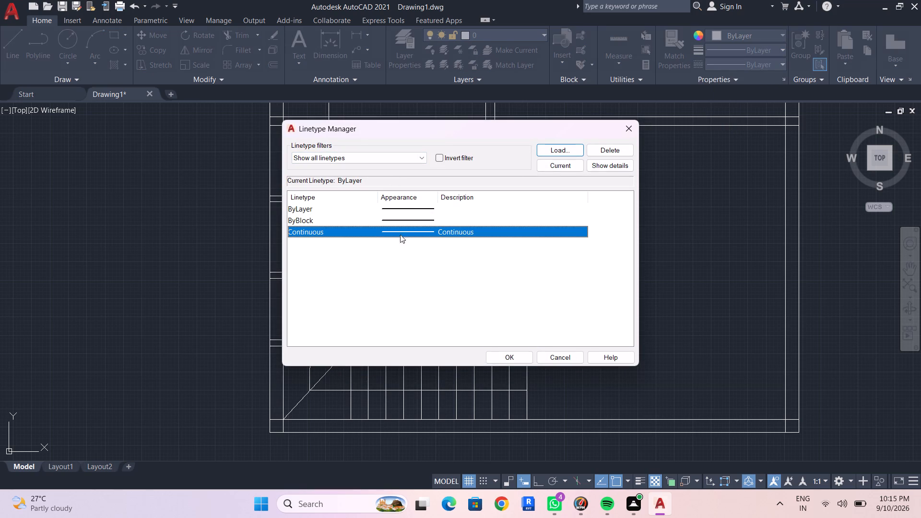
pyautogui.click(411, 211)
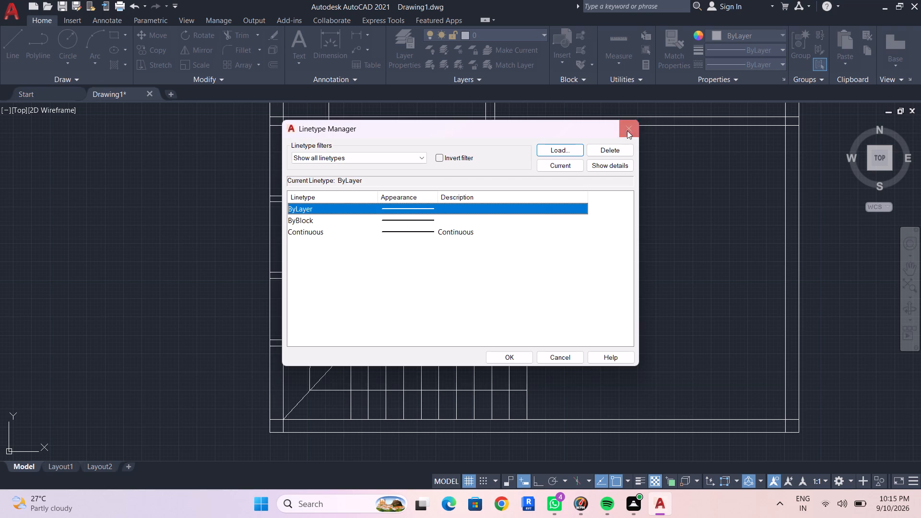
pyautogui.click(629, 128)
pyautogui.click(702, 62)
pyautogui.click(700, 63)
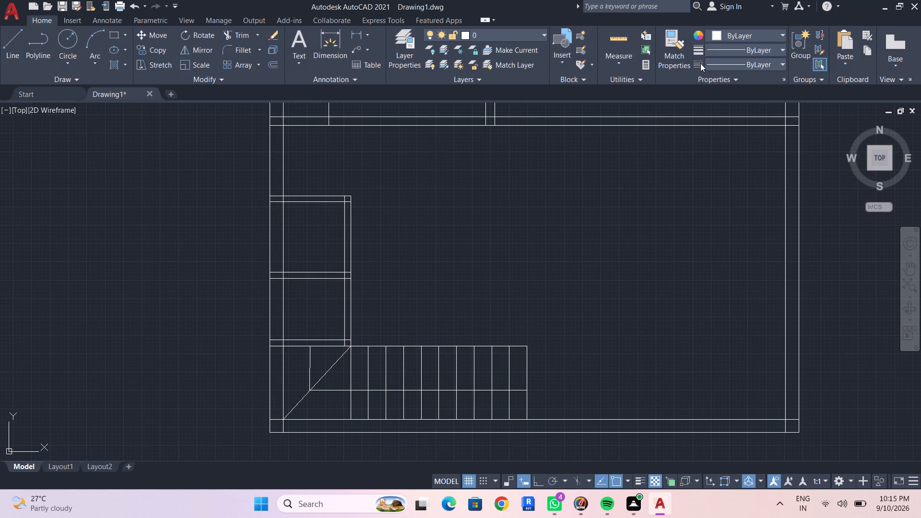
pyautogui.click(782, 63)
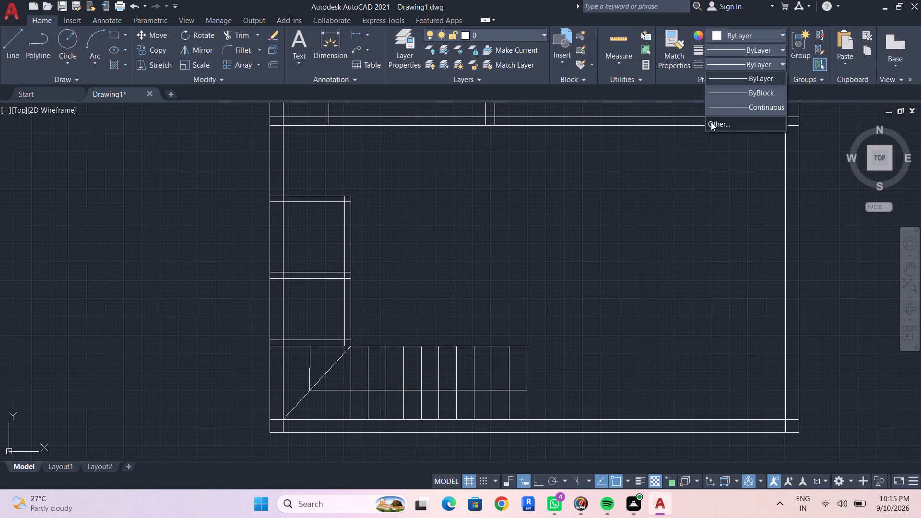
pyautogui.press('Escape')
pyautogui.press('Escape')
pyautogui.press('Escape')
pyautogui.press('Escape')
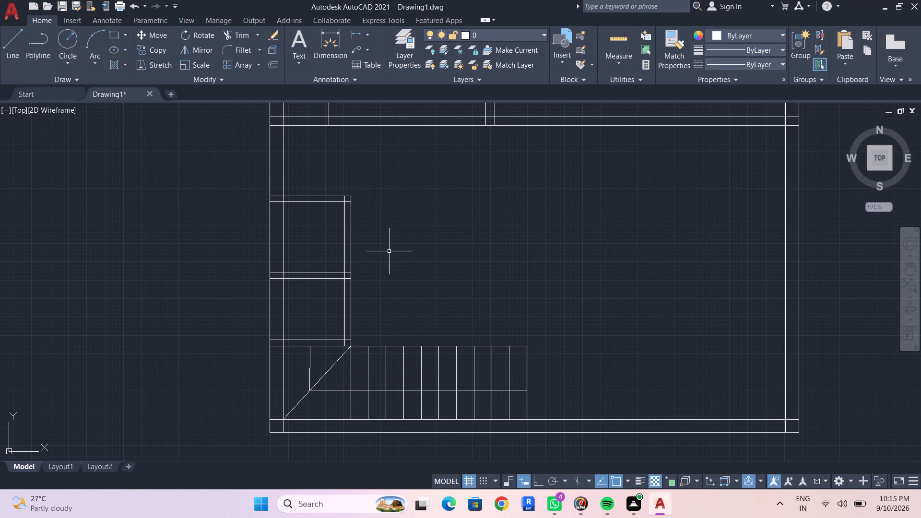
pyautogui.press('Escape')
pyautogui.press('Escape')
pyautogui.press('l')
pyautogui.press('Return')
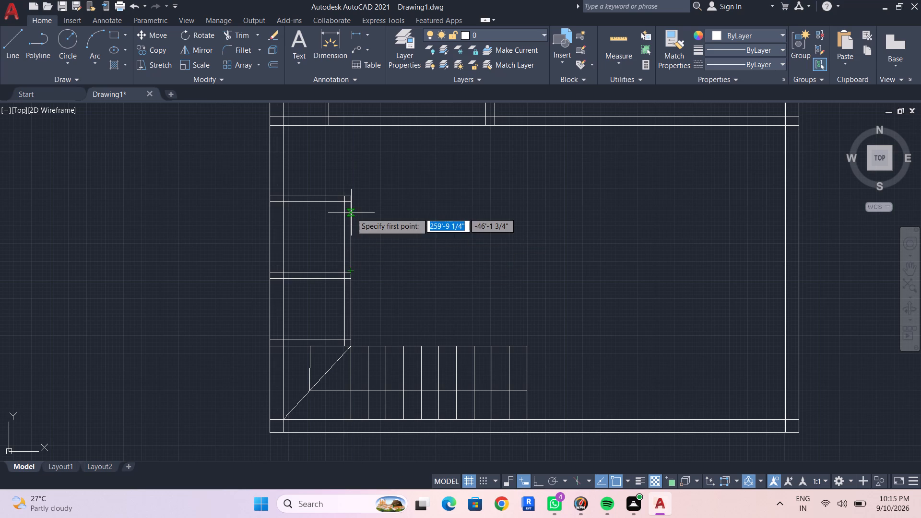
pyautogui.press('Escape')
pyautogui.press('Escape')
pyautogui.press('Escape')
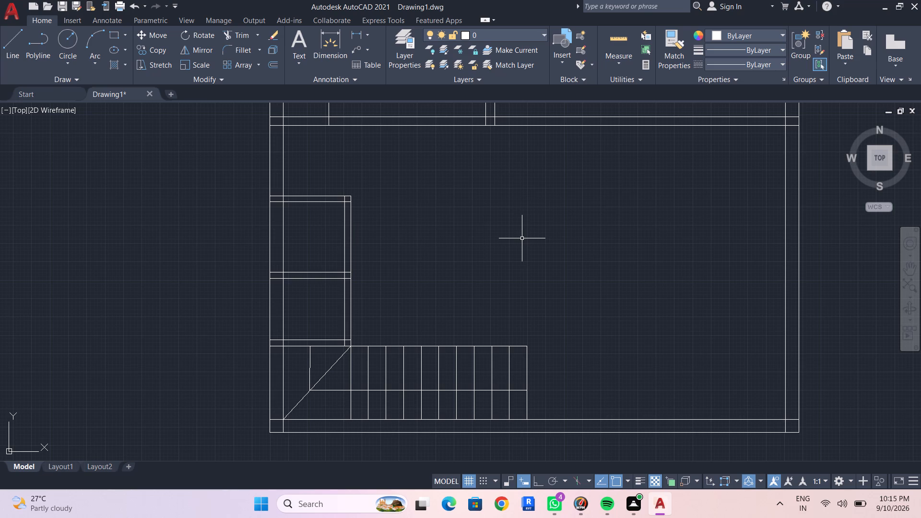
# Set the current linetype for new objects to ByBlock.
pyautogui.scroll(-1, 436, 221)
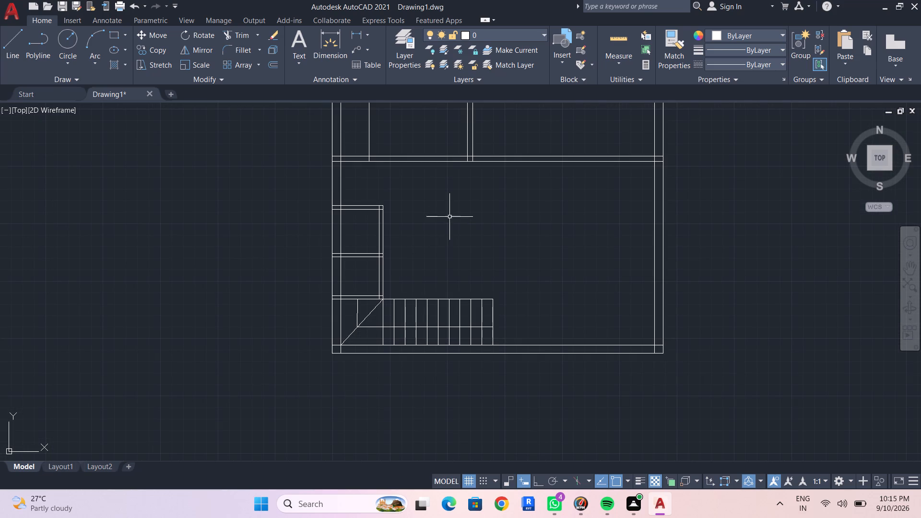
pyautogui.moveTo(508, 223); pyautogui.dragTo(495, 316, button='middle')
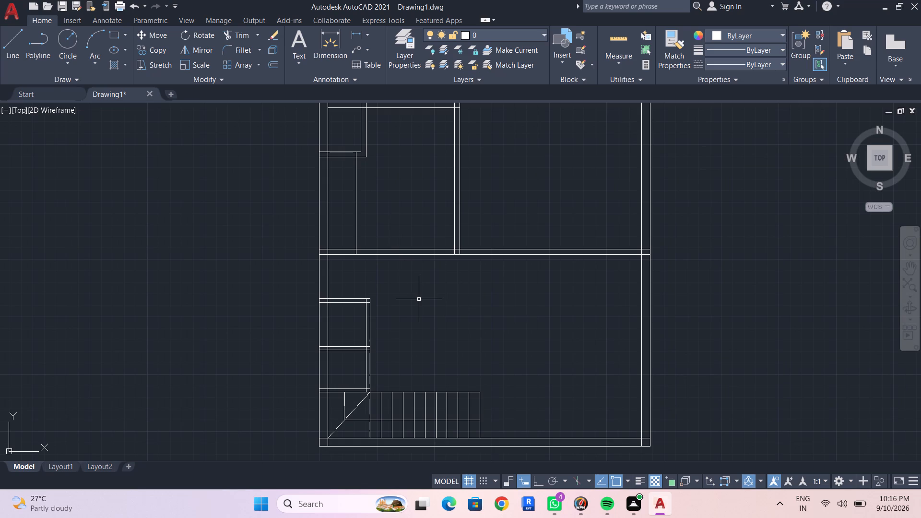
pyautogui.press('Escape')
pyautogui.press('Escape')
pyautogui.press('Escape')
pyautogui.click(681, 63)
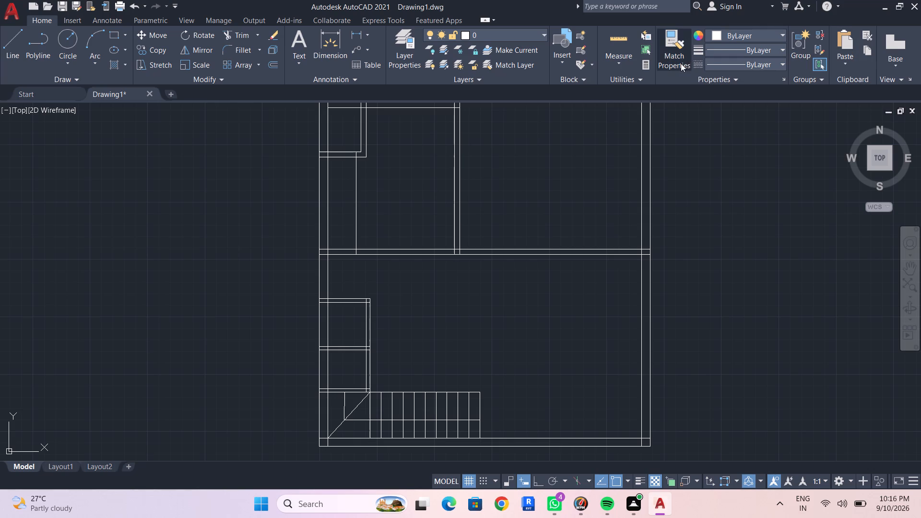
pyautogui.click(777, 60)
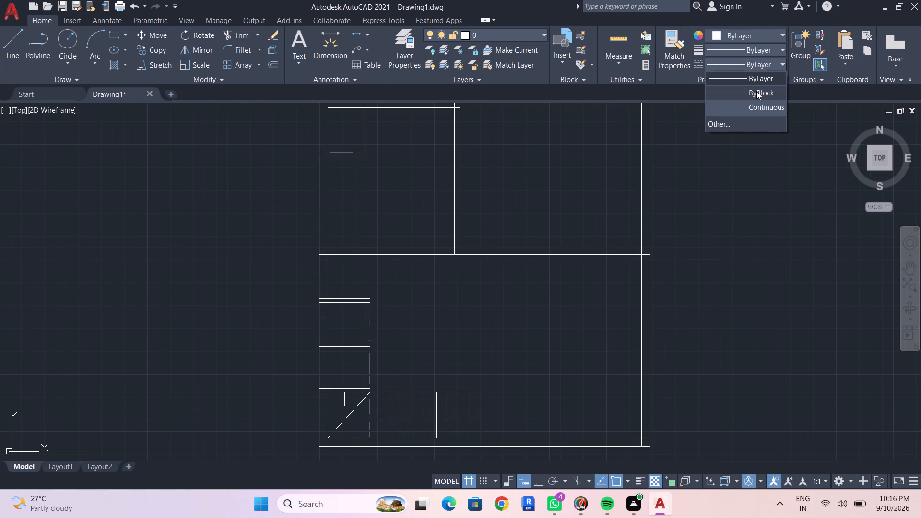
pyautogui.click(756, 91)
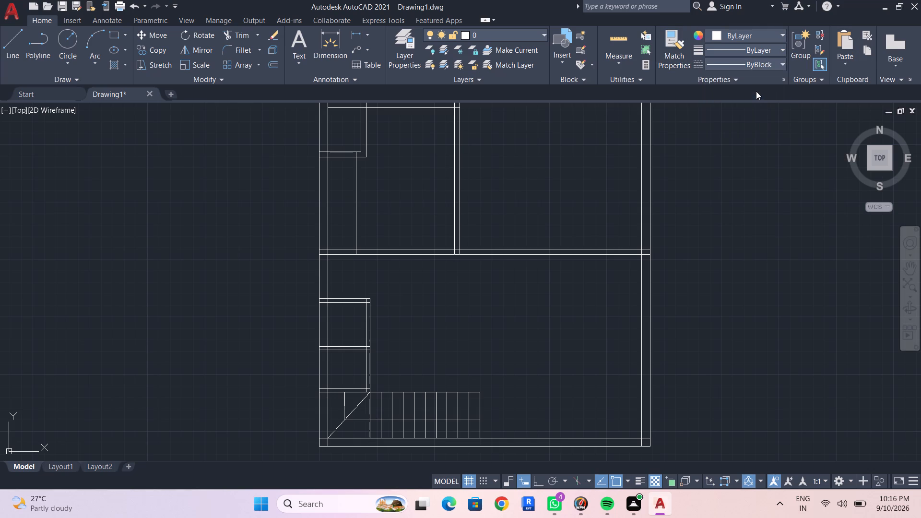
pyautogui.click(461, 168)
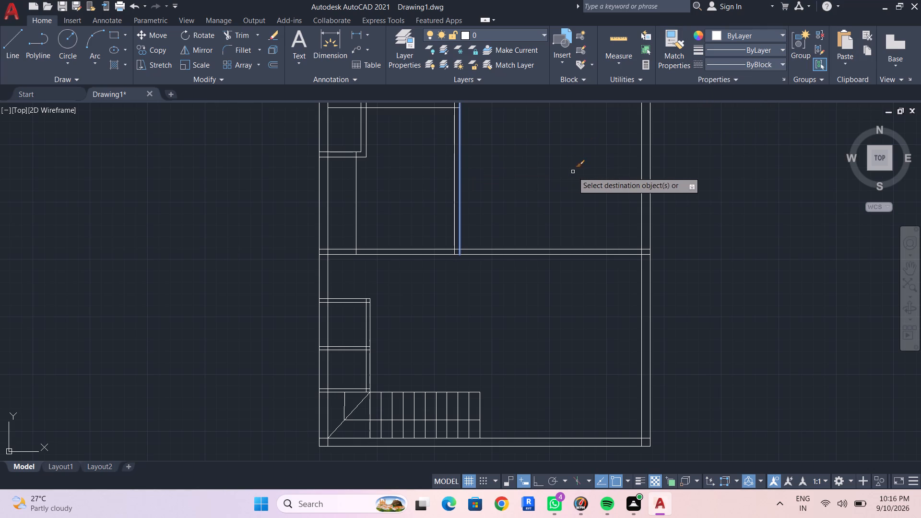
pyautogui.press('Escape')
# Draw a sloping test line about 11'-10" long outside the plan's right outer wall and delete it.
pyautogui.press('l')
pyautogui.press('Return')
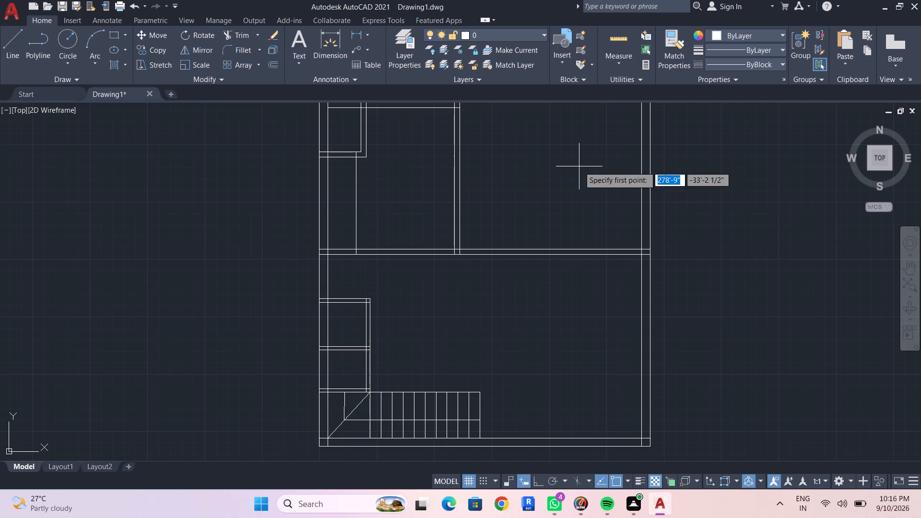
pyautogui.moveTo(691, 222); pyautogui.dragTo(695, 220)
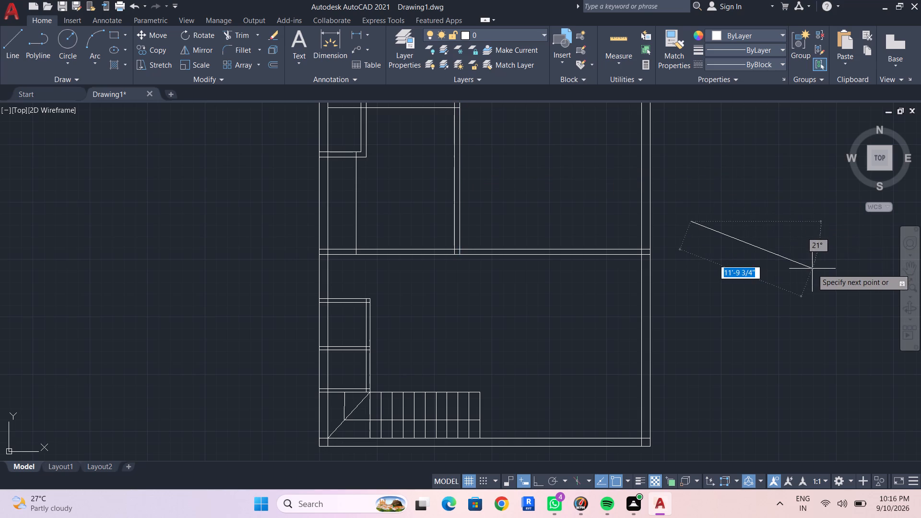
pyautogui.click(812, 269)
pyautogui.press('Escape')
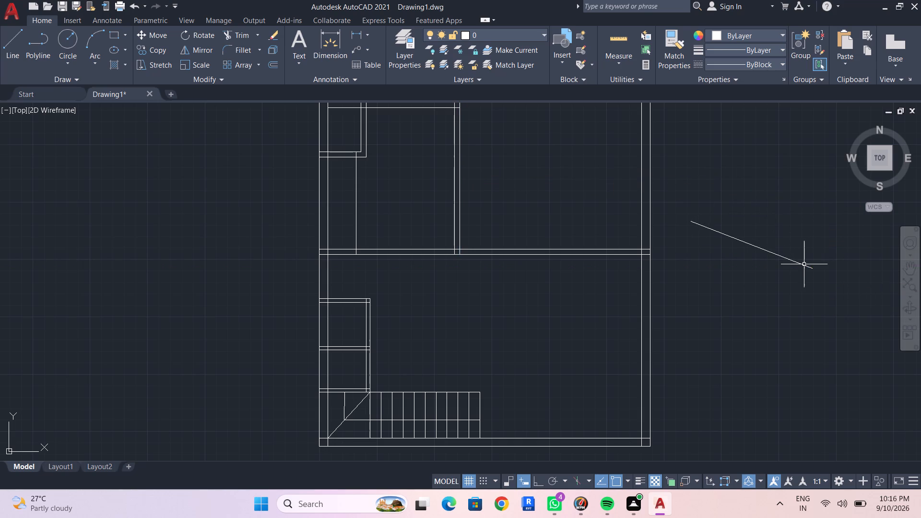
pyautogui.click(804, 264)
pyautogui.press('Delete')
# Open the Properties palette with nothing selected and examine the available lineweight options.
pyautogui.press('p')
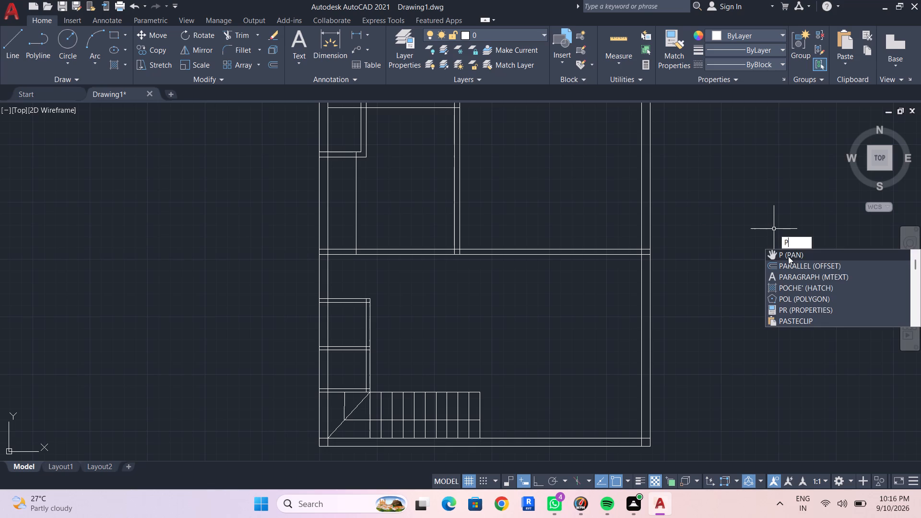
pyautogui.press('r')
pyautogui.press('o')
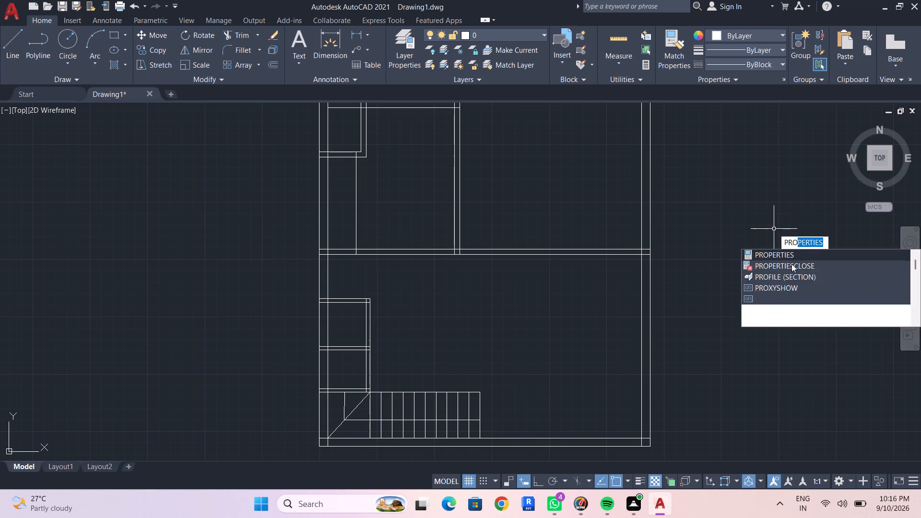
pyautogui.press('Return')
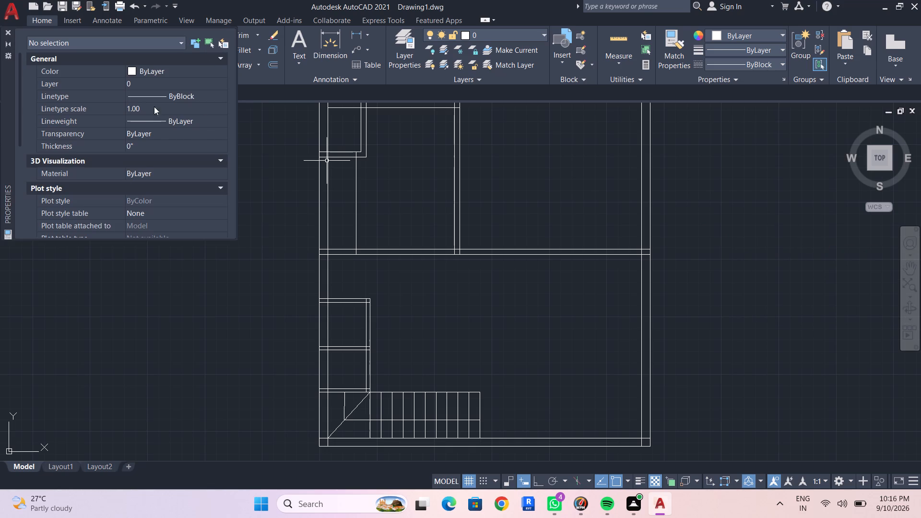
pyautogui.click(214, 121)
pyautogui.click(223, 120)
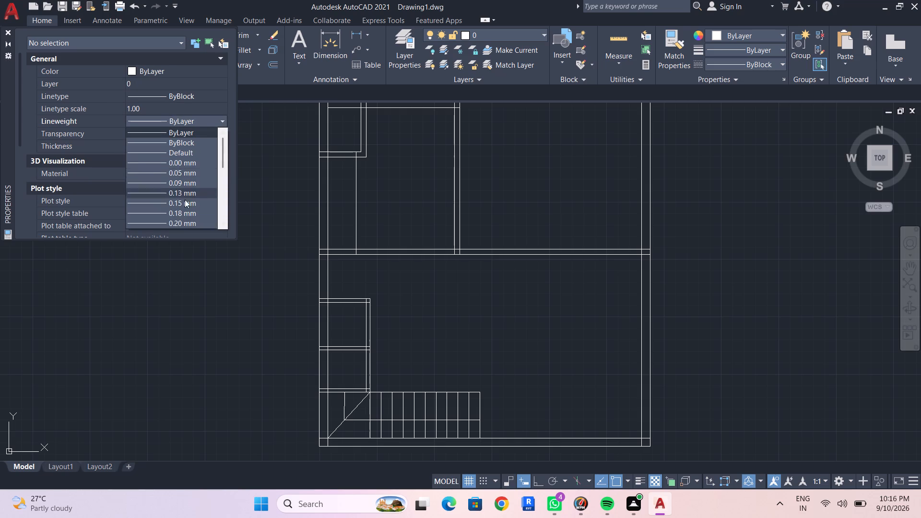
pyautogui.click(222, 118)
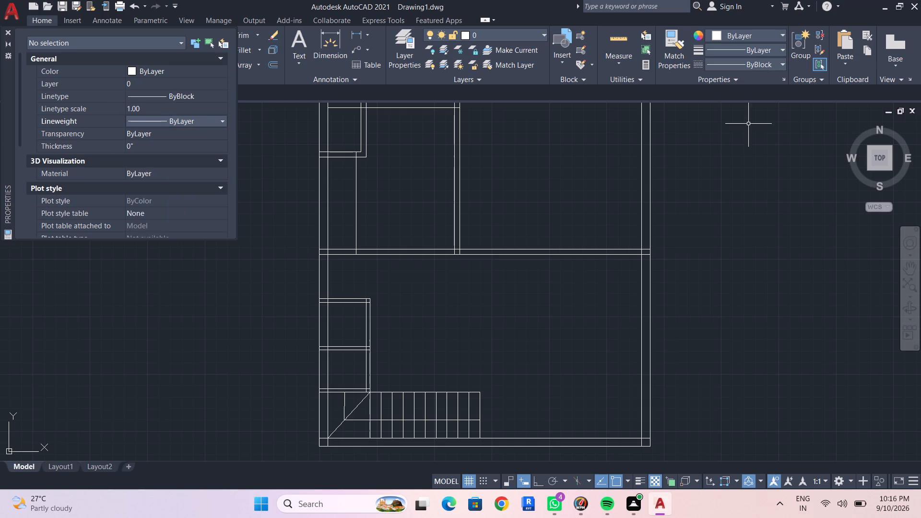
# Examine the lineweight, colour and linetype options available for new objects without changing any of them.
pyautogui.click(781, 51)
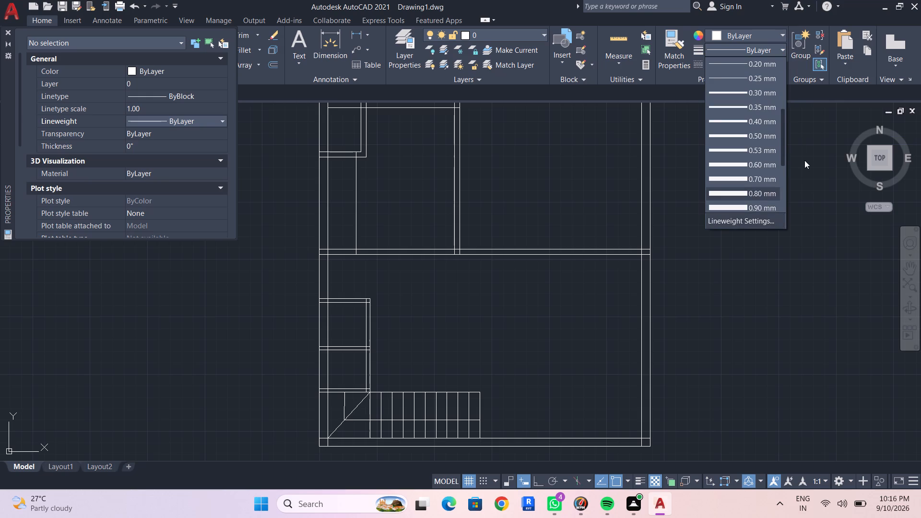
pyautogui.moveTo(806, 163); pyautogui.dragTo(807, 157)
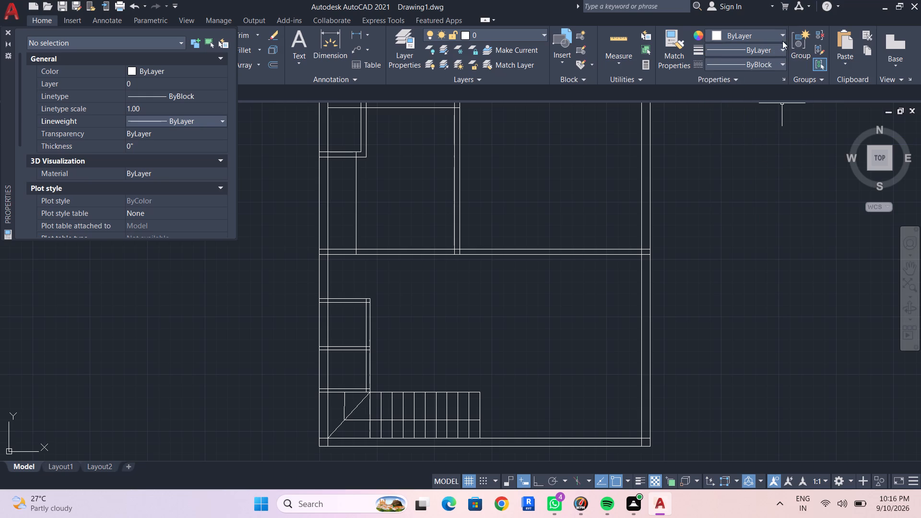
pyautogui.click(784, 32)
pyautogui.scroll(-2, 742, 168)
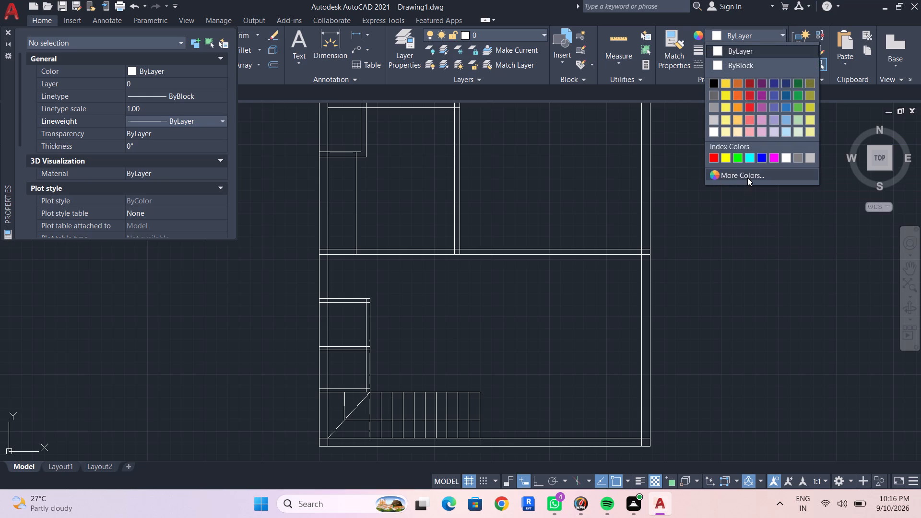
pyautogui.click(743, 198)
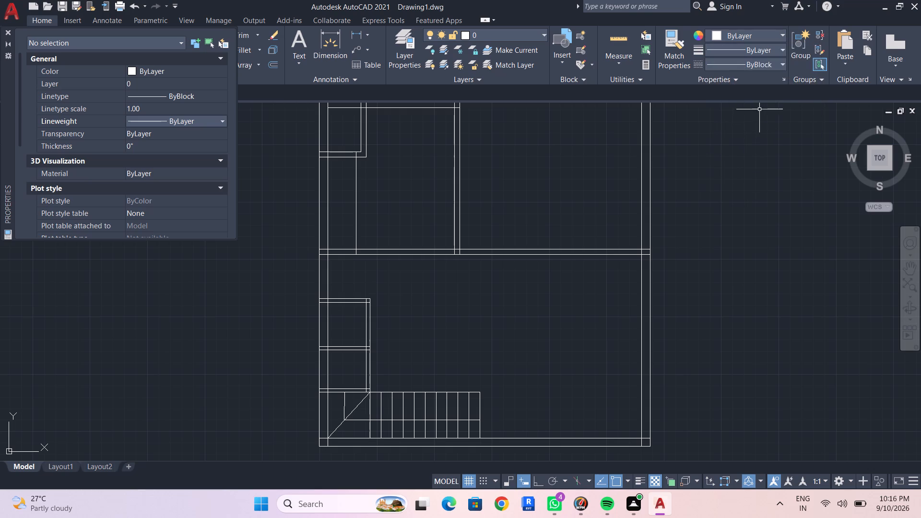
pyautogui.click(781, 48)
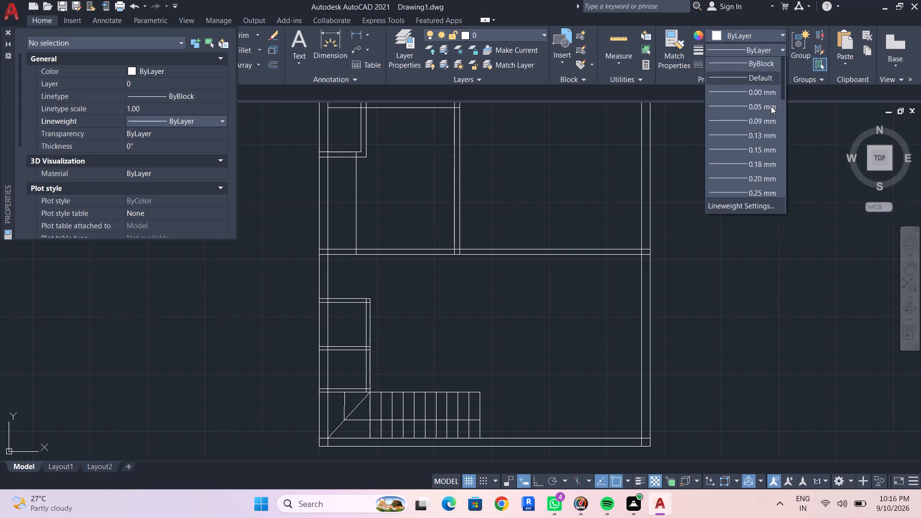
pyautogui.scroll(-2, 749, 218)
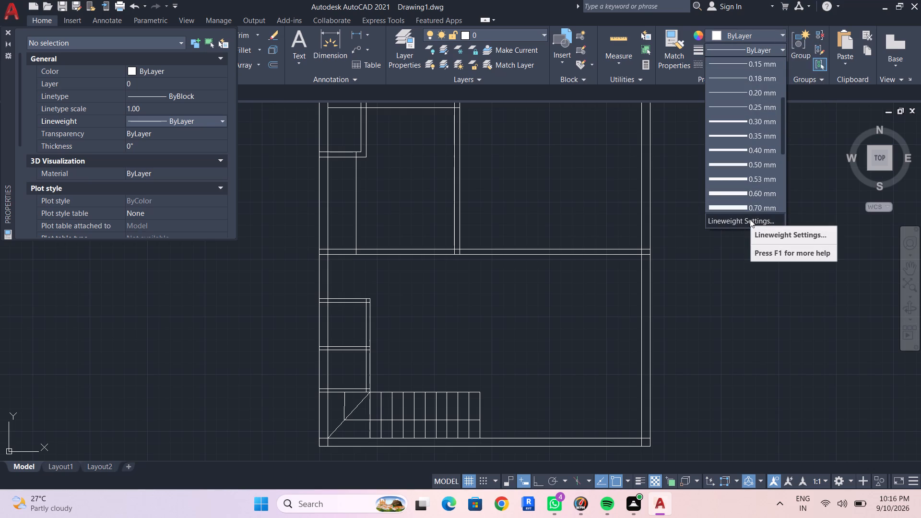
pyautogui.click(802, 153)
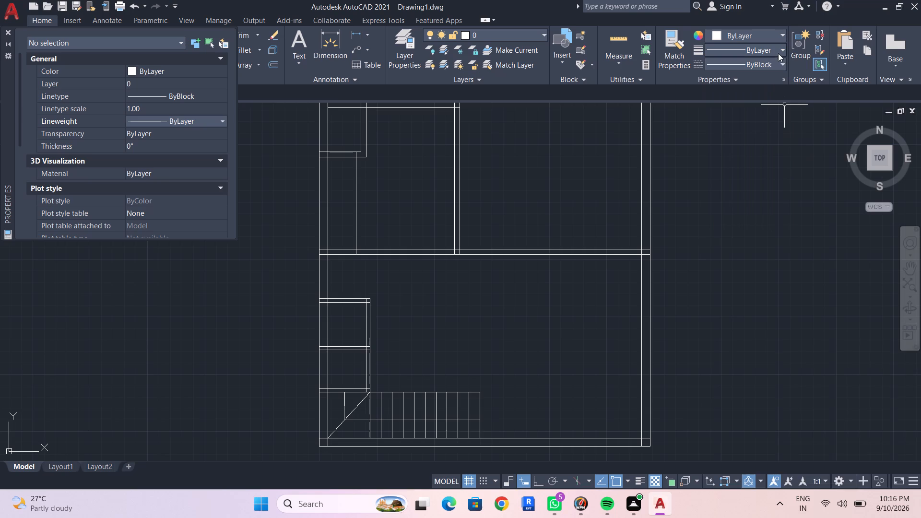
pyautogui.click(780, 62)
pyautogui.click(898, 363)
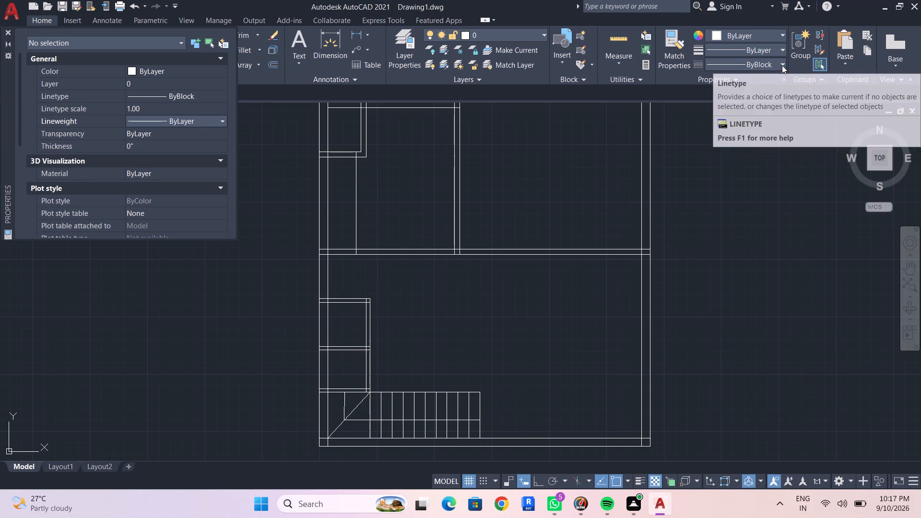
pyautogui.click(782, 65)
pyautogui.click(781, 50)
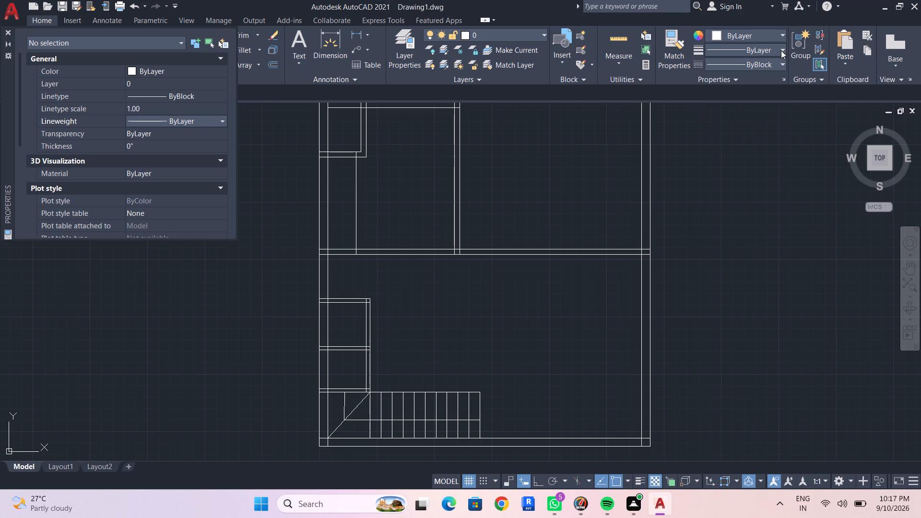
pyautogui.click(781, 50)
pyautogui.moveTo(802, 165); pyautogui.dragTo(802, 159)
pyautogui.click(781, 58)
# Load the ACAD_ISO02W100 (ISO dash) linetype from acad.lin through the Linetype Manager.
pyautogui.click(784, 63)
pyautogui.click(743, 119)
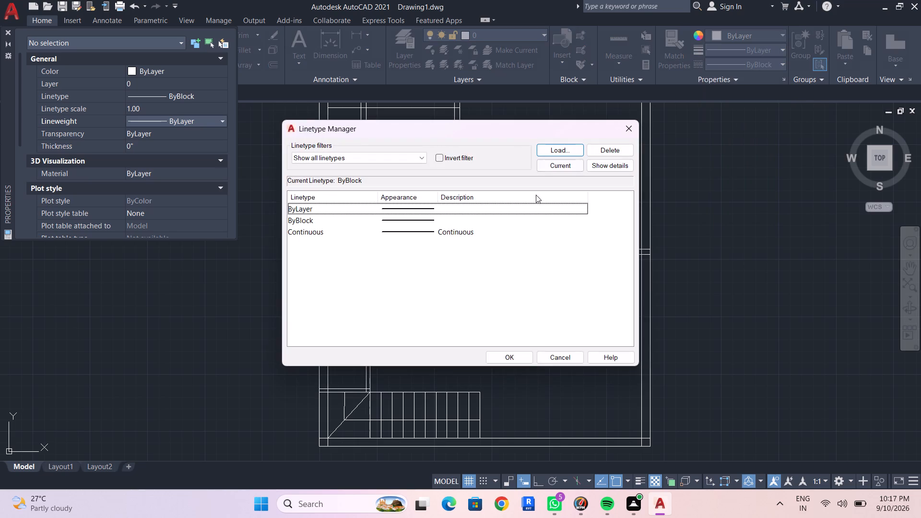
pyautogui.click(563, 145)
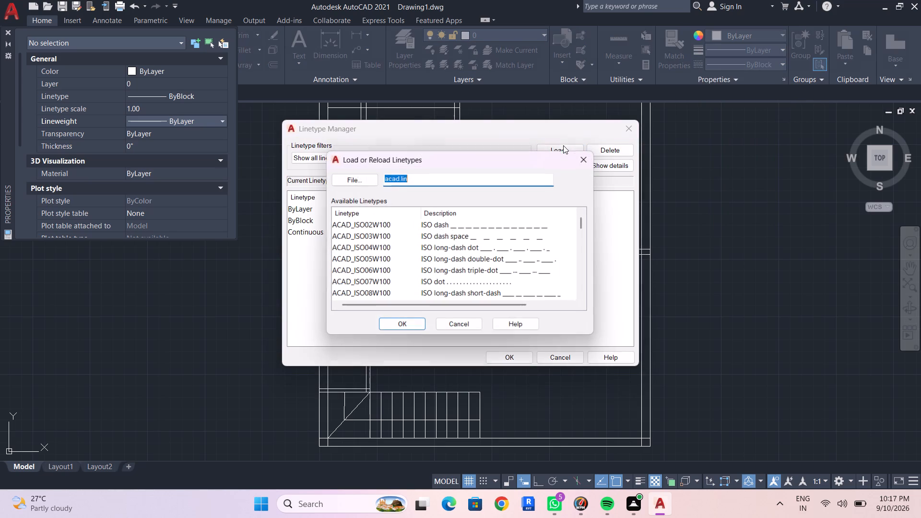
pyautogui.click(456, 225)
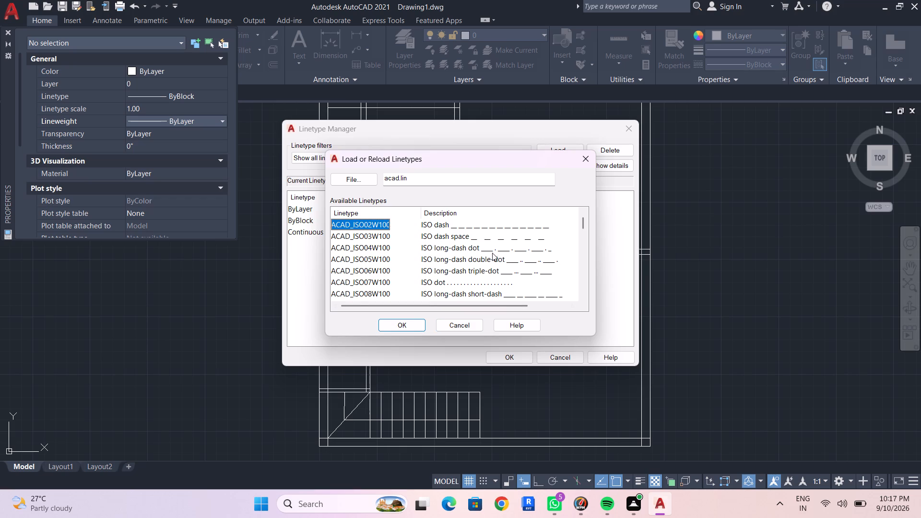
pyautogui.scroll(-2, 498, 259)
pyautogui.scroll(4, 499, 259)
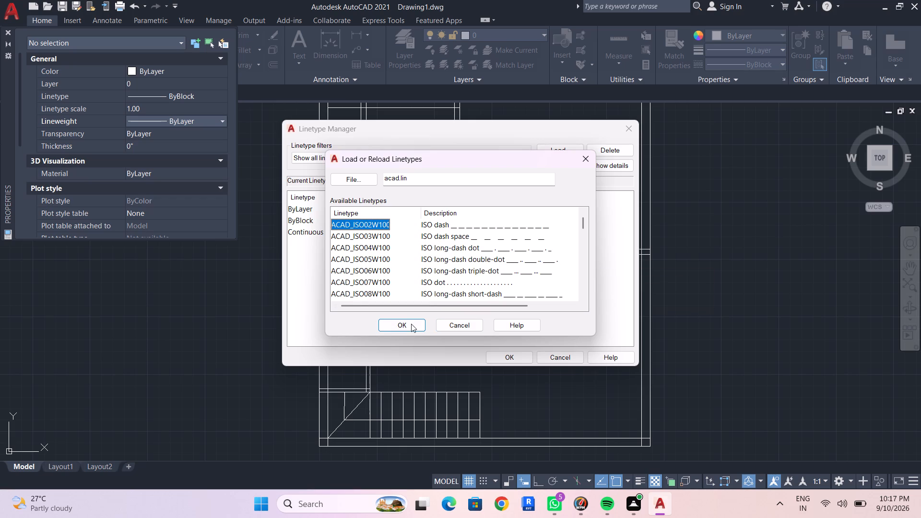
pyautogui.click(411, 324)
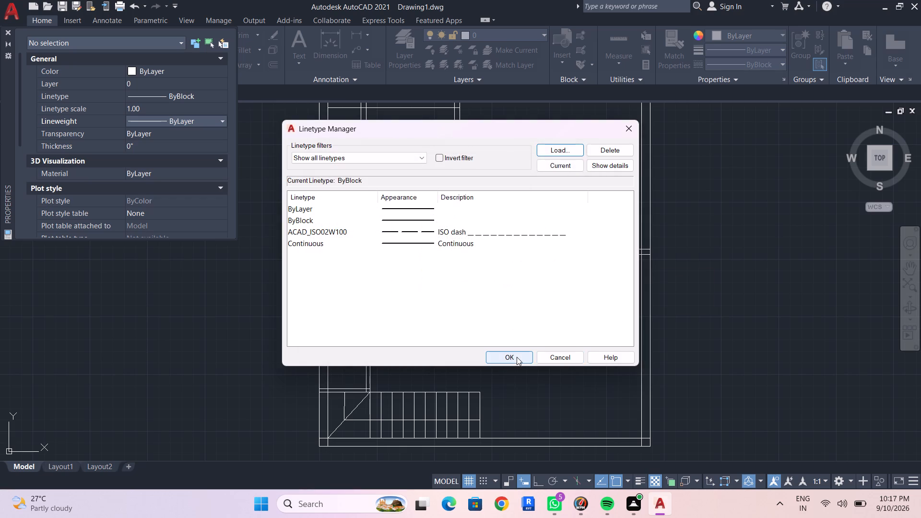
pyautogui.click(517, 357)
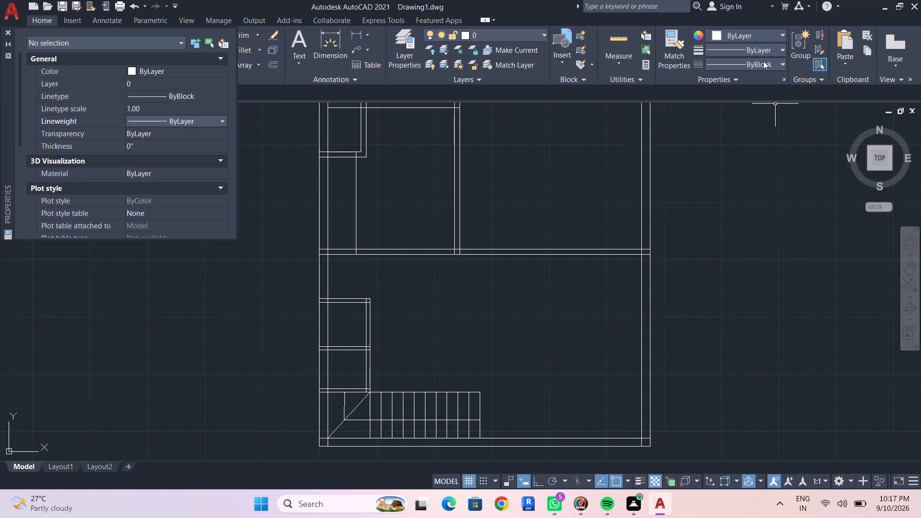
# Set the current linetype for new objects to ACAD_ISO02W100.
pyautogui.click(782, 61)
pyautogui.click(753, 107)
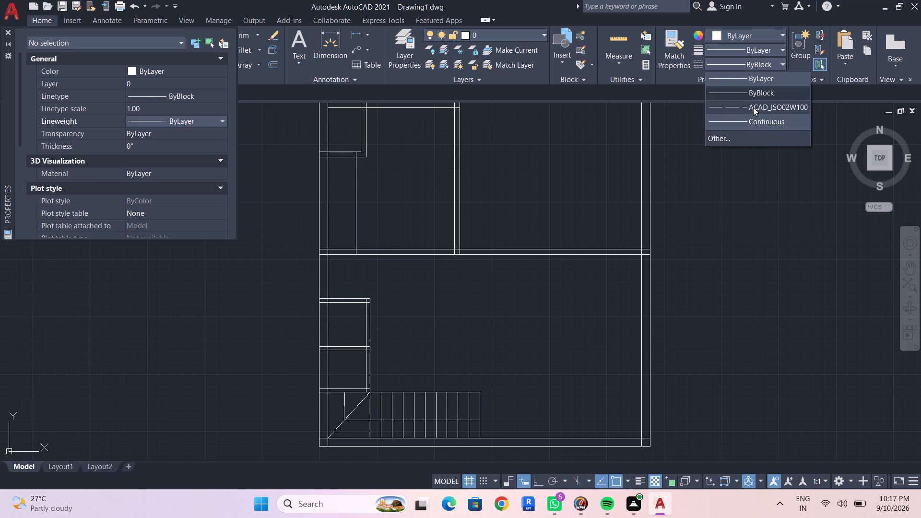
# Delete the vertical line beside the left outer wall, between the small stepped partition and the full-width horizontal partition below it.
pyautogui.moveTo(505, 200); pyautogui.dragTo(515, 239, button='middle')
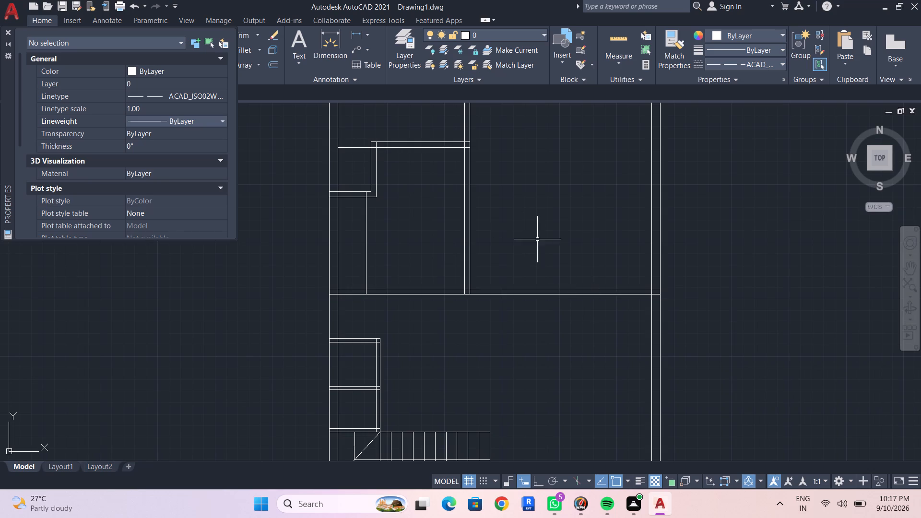
pyautogui.scroll(-2, 543, 245)
pyautogui.moveTo(544, 240); pyautogui.dragTo(538, 264, button='middle')
pyautogui.press('Escape')
pyautogui.moveTo(546, 284); pyautogui.dragTo(547, 293, button='middle')
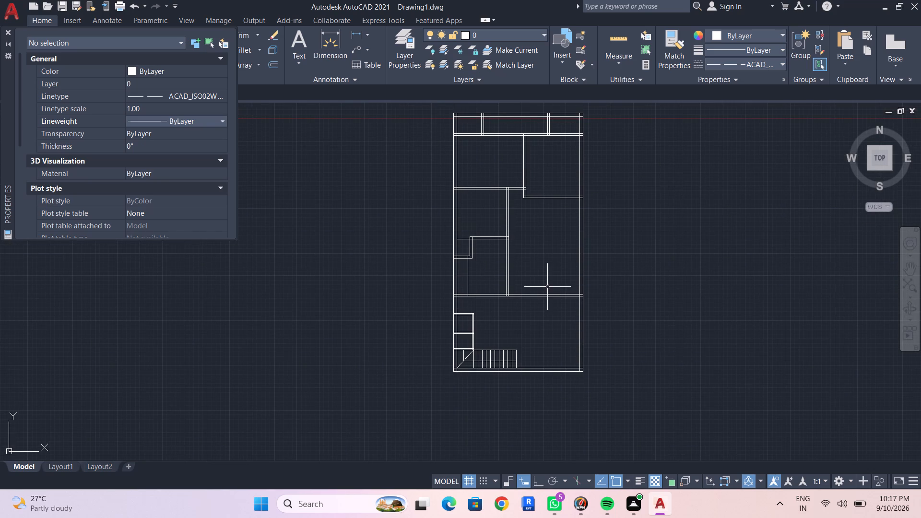
pyautogui.scroll(-1, 553, 277)
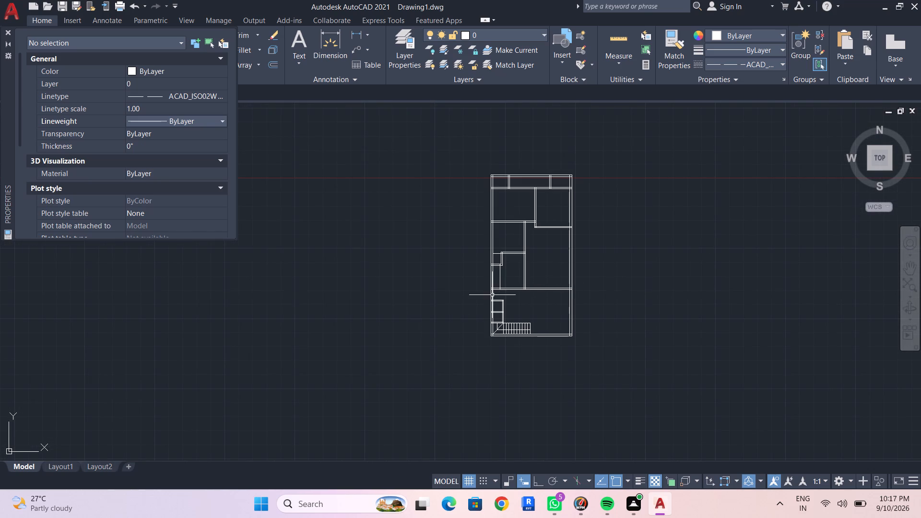
pyautogui.scroll(2, 511, 285)
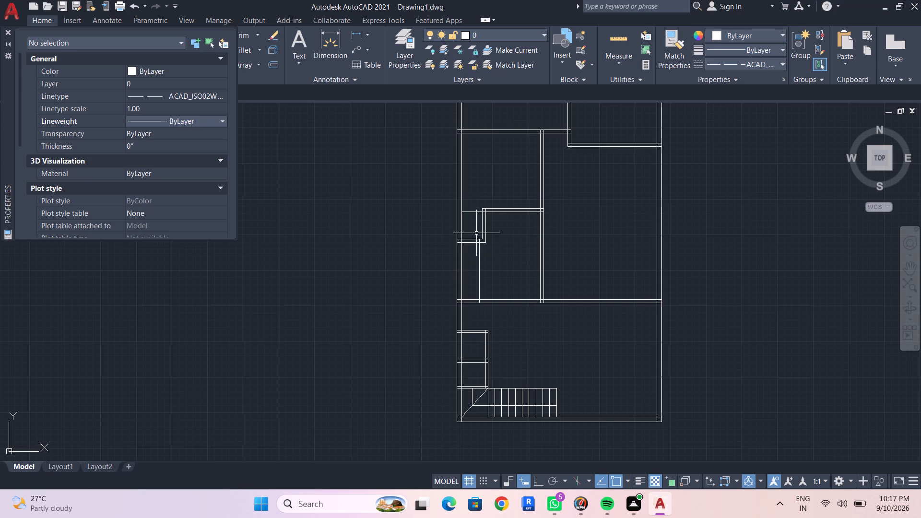
pyautogui.scroll(1, 470, 292)
pyautogui.moveTo(475, 291); pyautogui.dragTo(466, 308, button='middle')
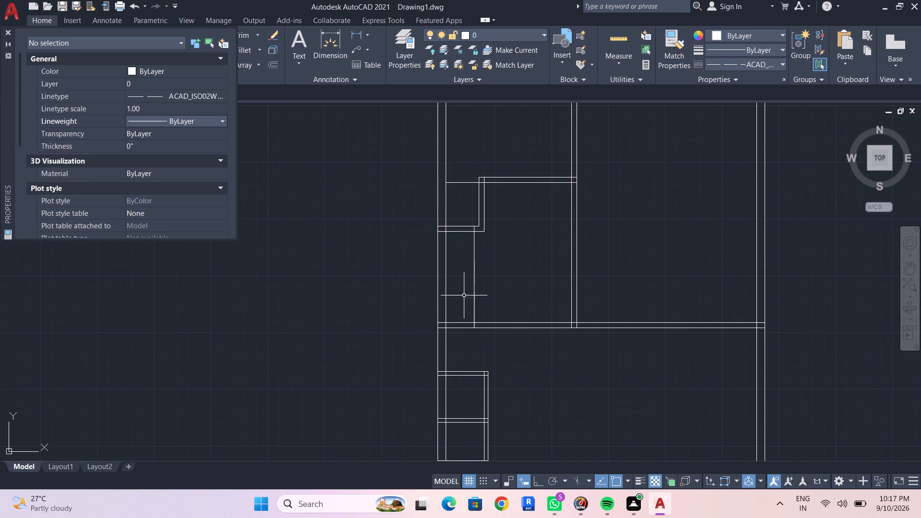
pyautogui.click(473, 265)
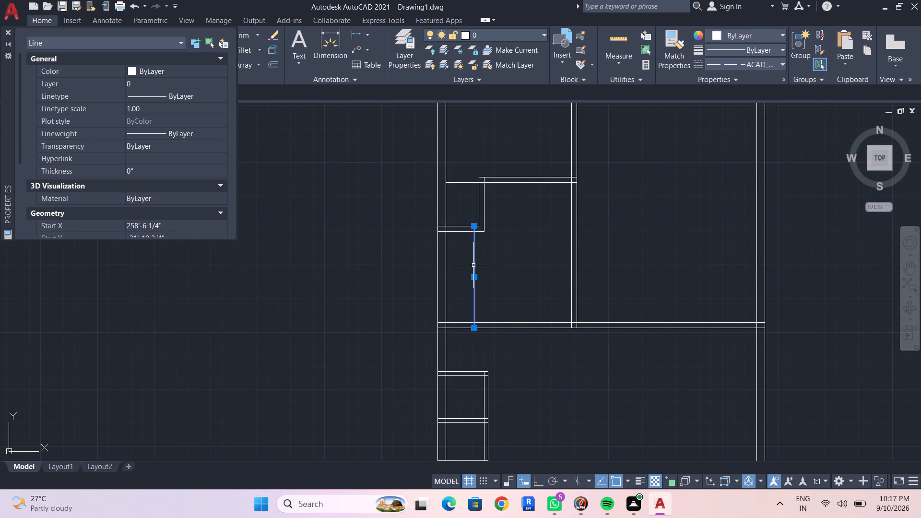
pyautogui.press('Delete')
pyautogui.moveTo(479, 276); pyautogui.dragTo(479, 282, button='middle')
pyautogui.press('Escape')
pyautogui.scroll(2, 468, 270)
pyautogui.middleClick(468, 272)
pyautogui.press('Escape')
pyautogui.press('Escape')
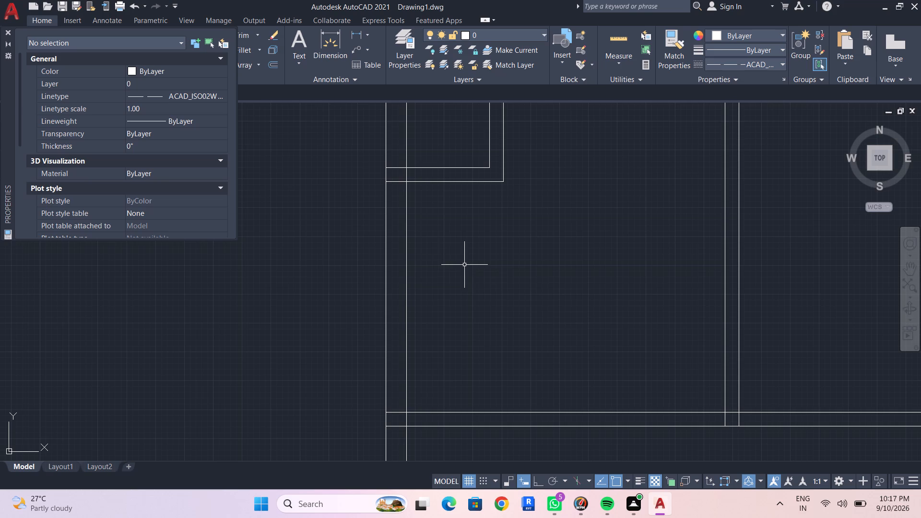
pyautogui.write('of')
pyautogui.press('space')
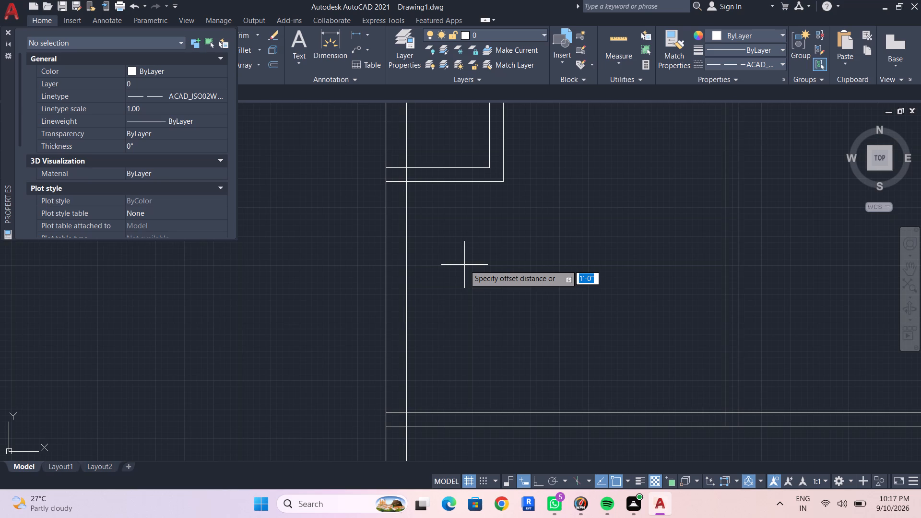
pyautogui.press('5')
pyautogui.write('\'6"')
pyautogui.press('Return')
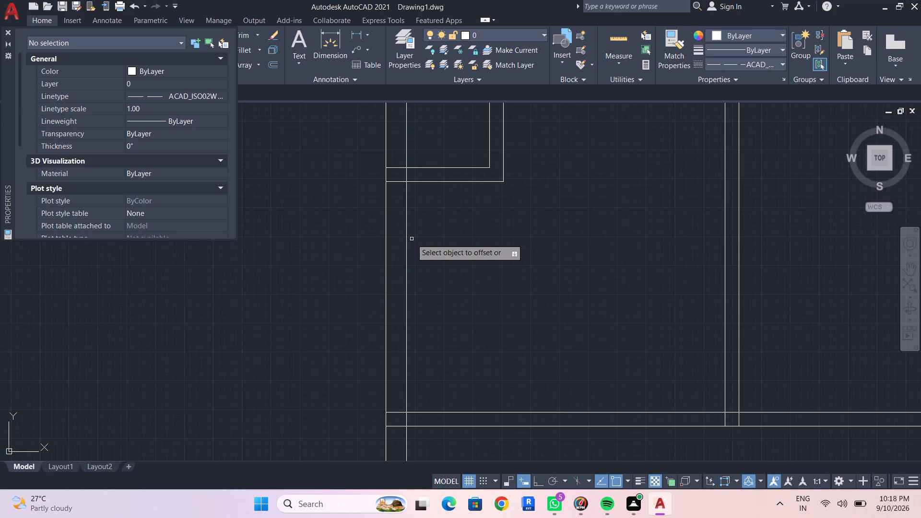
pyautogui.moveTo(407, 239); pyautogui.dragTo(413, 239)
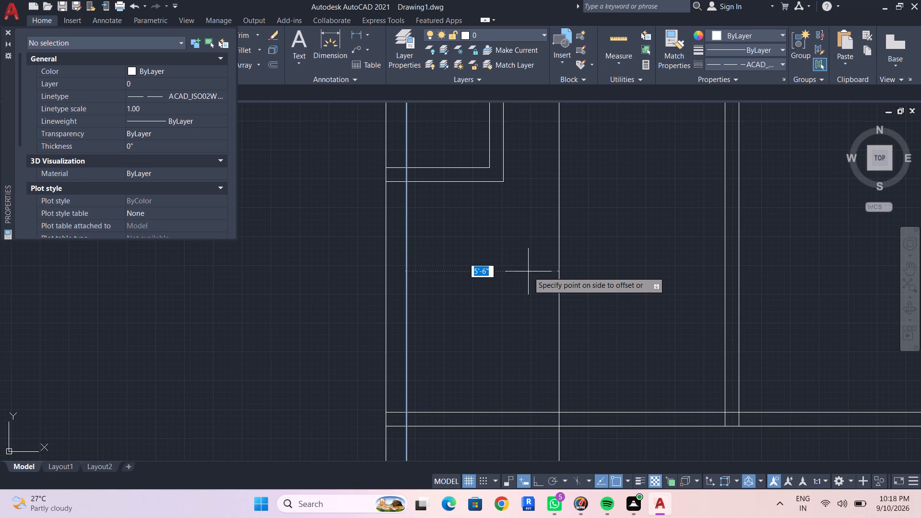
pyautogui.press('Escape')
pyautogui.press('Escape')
# Close the Properties palette.
pyautogui.press('o')
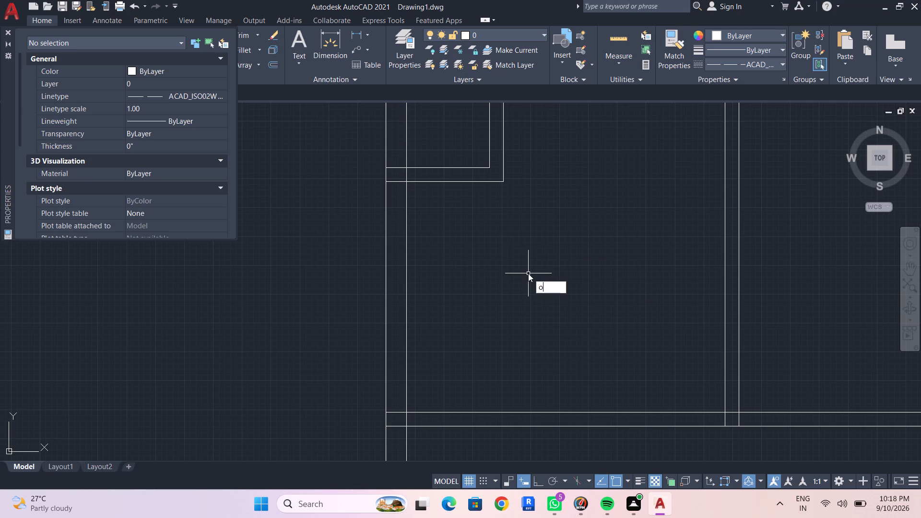
pyautogui.click(9, 30)
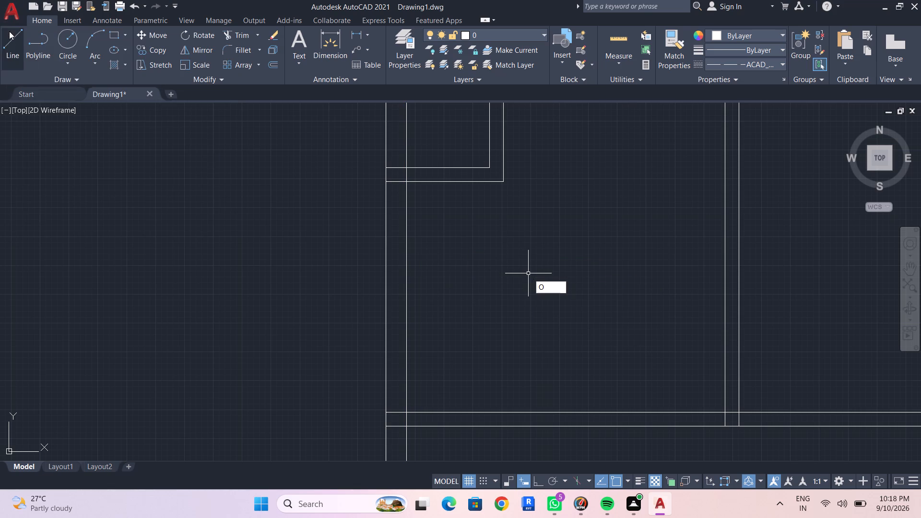
pyautogui.write('f 2')
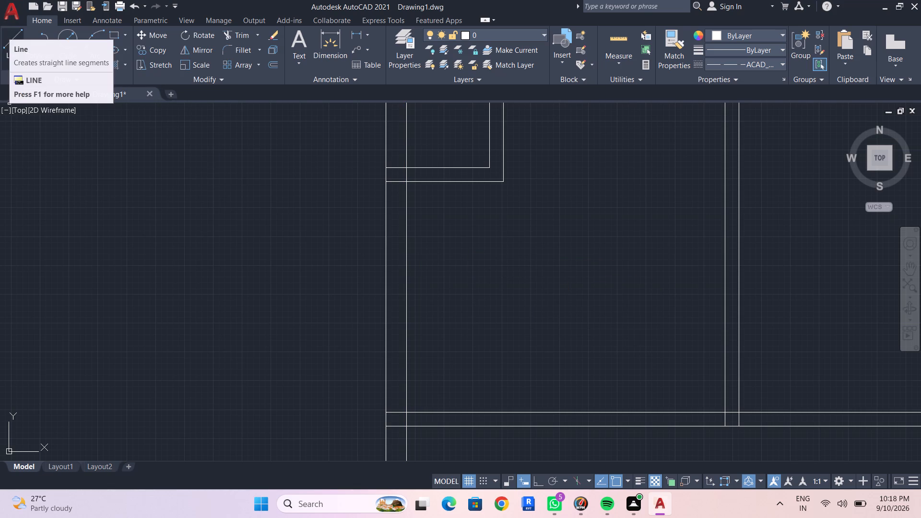
pyautogui.write('\'9"')
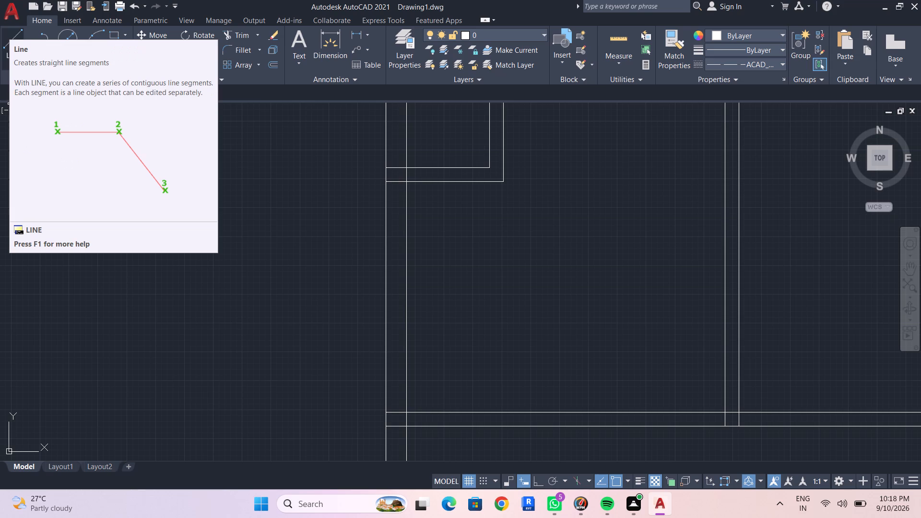
pyautogui.press('Escape')
pyautogui.press('Escape')
# Offset the inner line of the left outer wall 2'9" towards the plan's interior.
pyautogui.write('of 2\'9"')
pyautogui.hotkey('shift', 'Return')
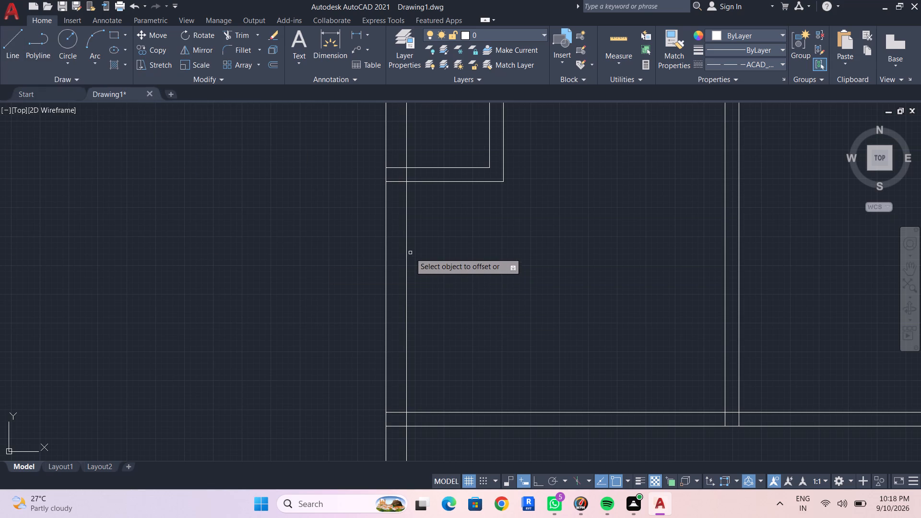
pyautogui.moveTo(407, 248); pyautogui.dragTo(412, 247)
pyautogui.click(472, 249)
pyautogui.scroll(-3, 471, 249)
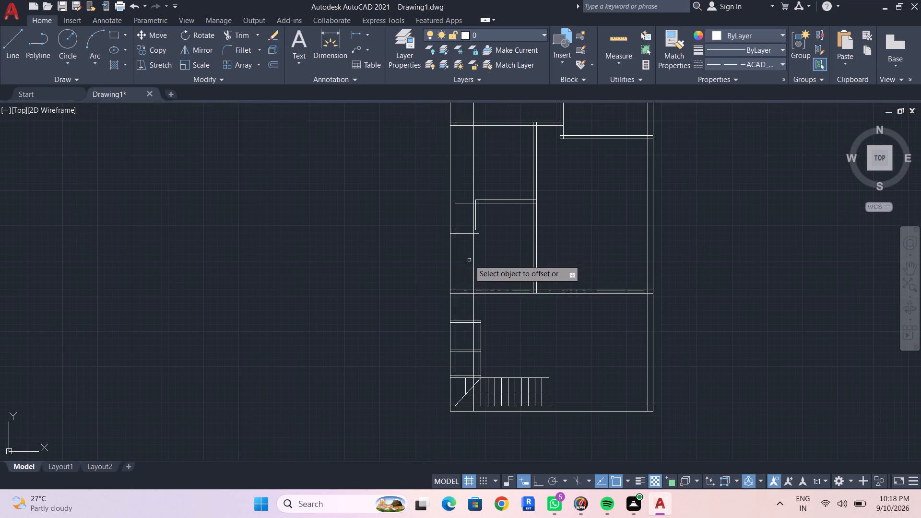
pyautogui.scroll(2, 467, 260)
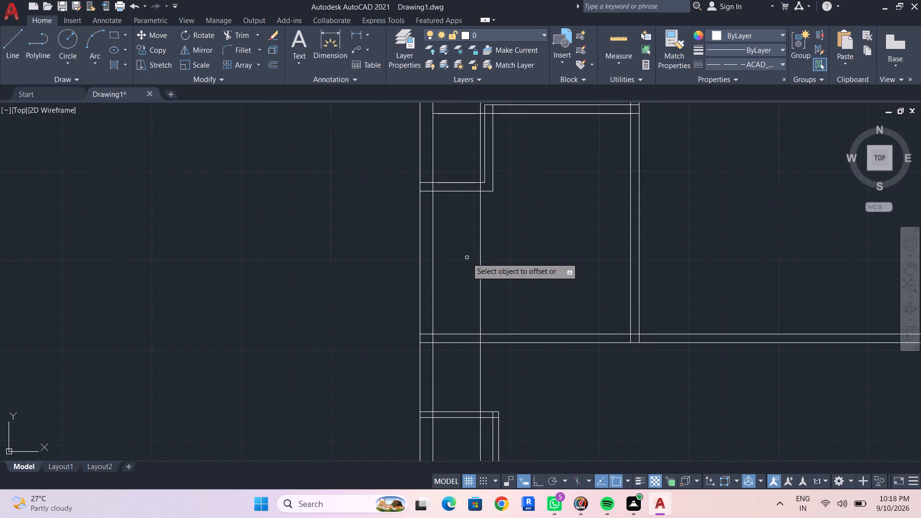
pyautogui.scroll(1, 463, 251)
pyautogui.press('Escape')
pyautogui.press('Escape')
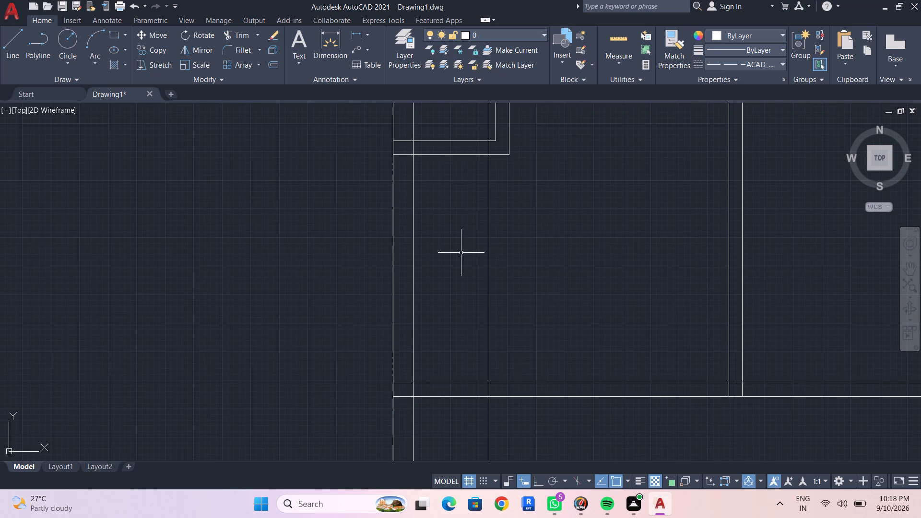
# Offset the upper line of the full-width horizontal partition 5'6" upward.
pyautogui.press('o')
pyautogui.write('f 5\'6"')
pyautogui.hotkey('shift', 'Return')
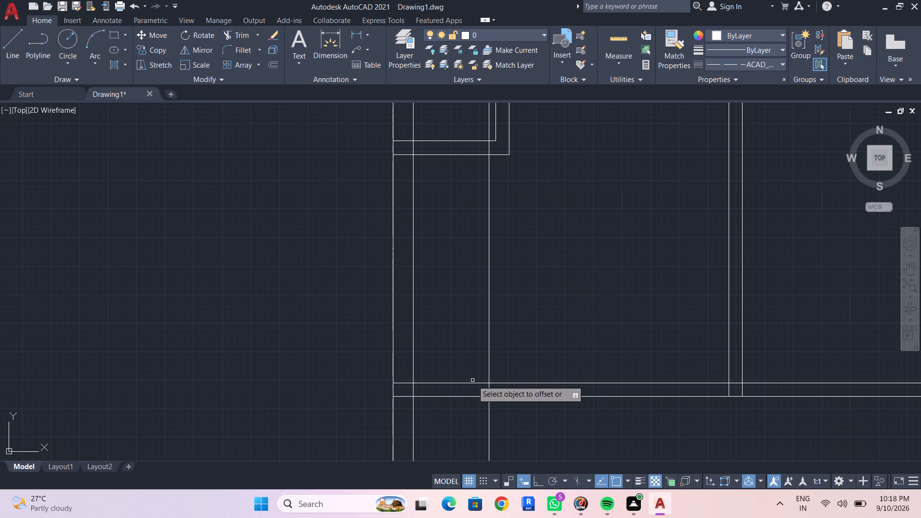
pyautogui.moveTo(472, 384); pyautogui.dragTo(475, 377)
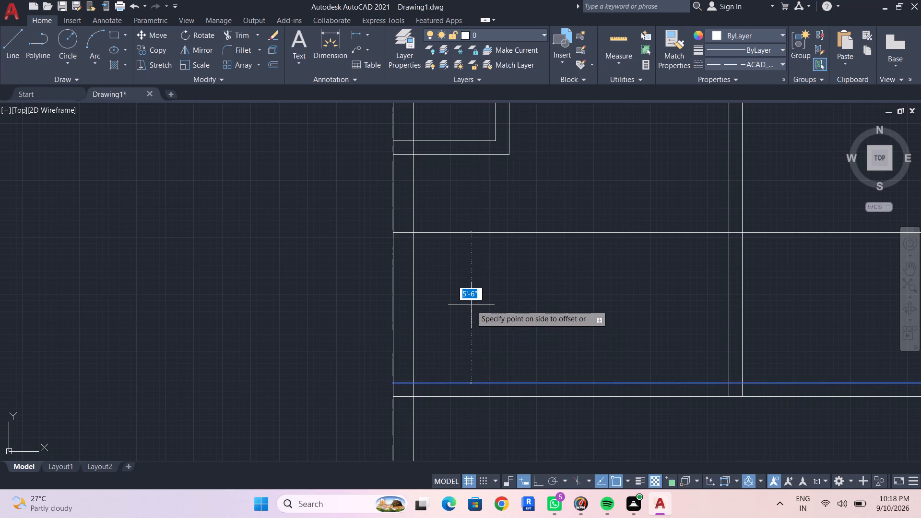
pyautogui.click(471, 302)
pyautogui.press('Escape')
pyautogui.press('Escape')
pyautogui.press('Escape')
# Trim the new horizontal line right of the offset vertical line, and that vertical line between their corner and the small stepped partition.
pyautogui.write('tr')
pyautogui.press('Return')
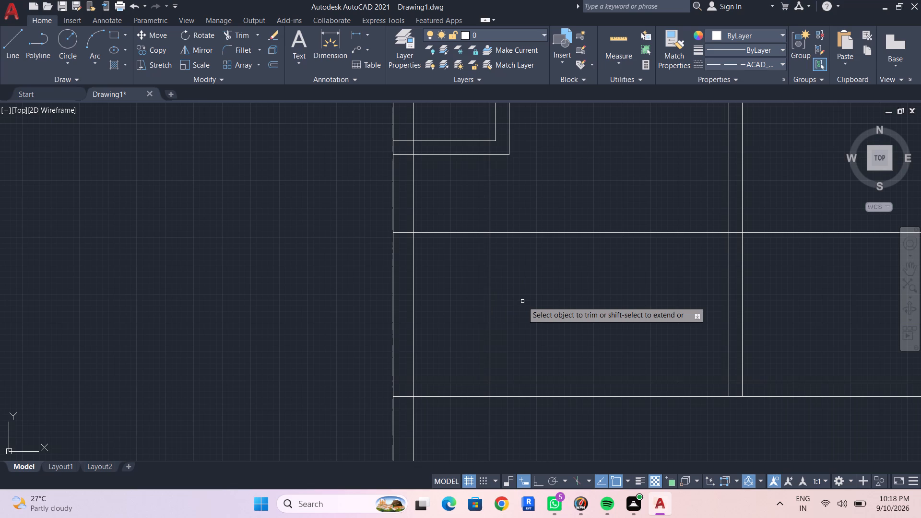
pyautogui.click(531, 234)
pyautogui.scroll(-4, 528, 236)
pyautogui.moveTo(538, 251); pyautogui.dragTo(521, 274, button='middle')
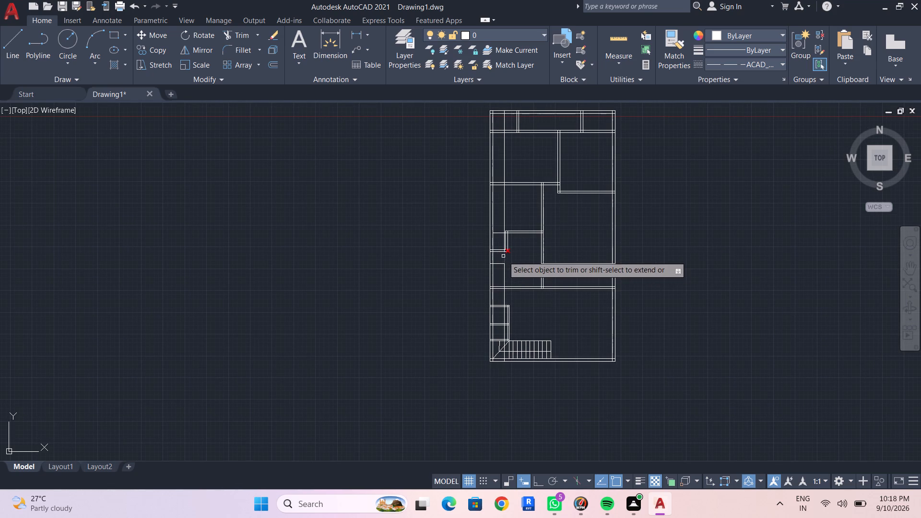
pyautogui.click(503, 256)
pyautogui.press('Escape')
# Delete the leftover upper piece of the offset vertical line and the leftover horizontal piece right of the central partition.
pyautogui.click(504, 207)
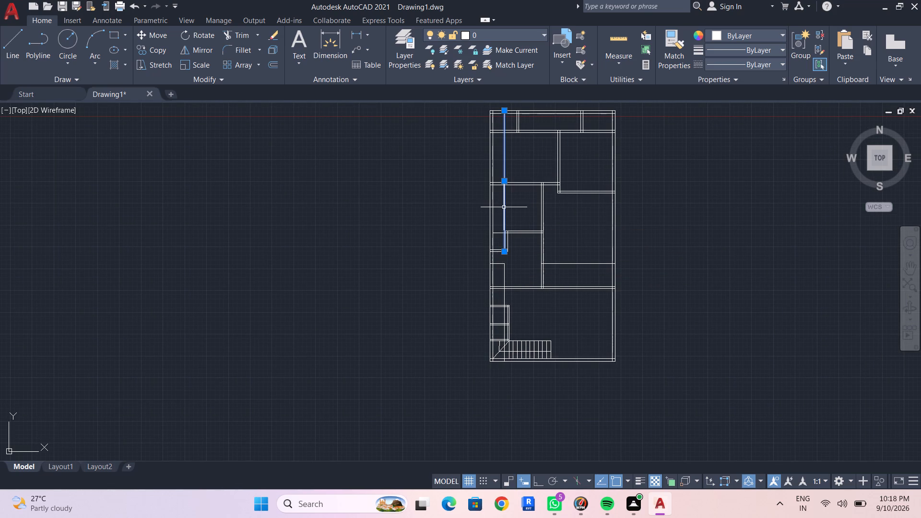
pyautogui.press('Delete')
pyautogui.click(584, 261)
pyautogui.click(584, 265)
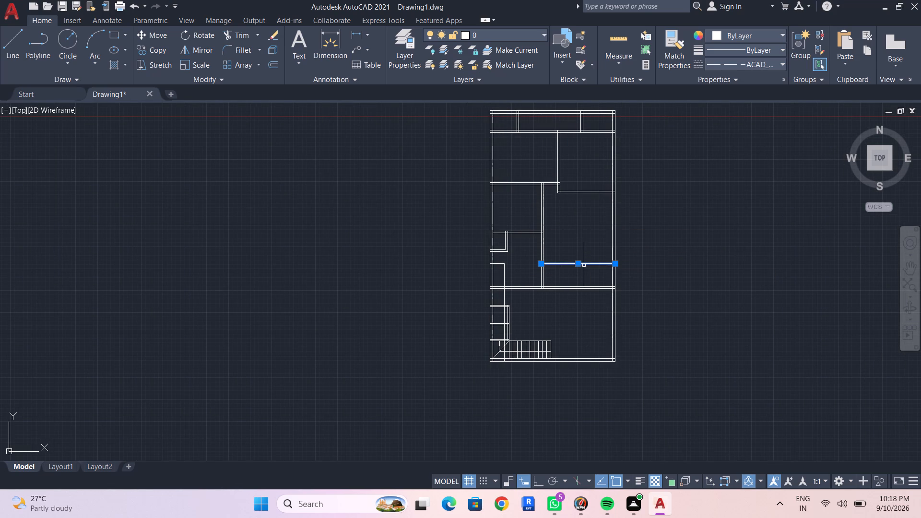
pyautogui.press('Delete')
# Measure the clear distance between the offset vertical line and the central vertical partition above the full-width partition.
pyautogui.scroll(4, 504, 283)
pyautogui.moveTo(488, 275); pyautogui.dragTo(441, 294, button='middle')
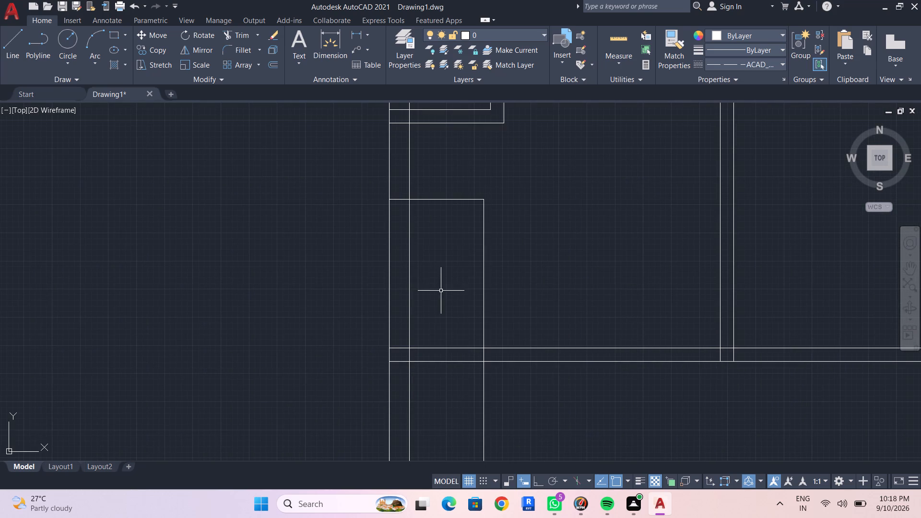
pyautogui.click(623, 37)
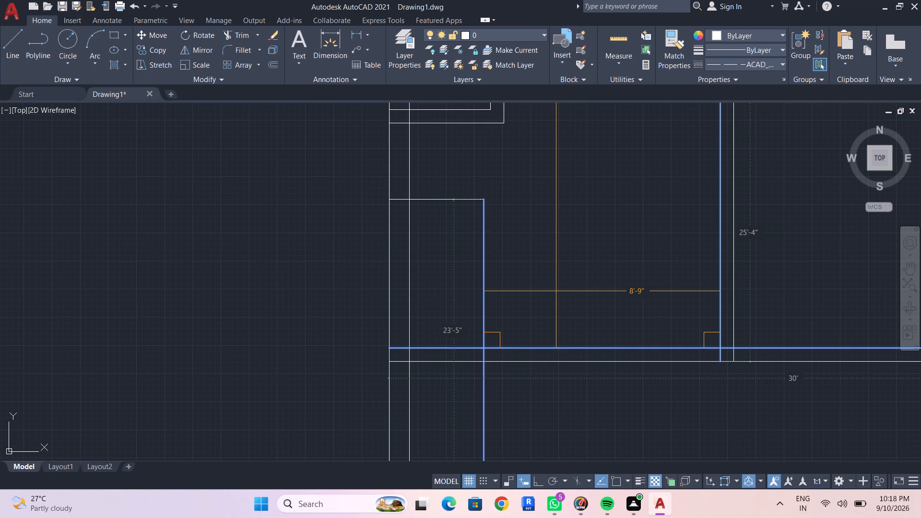
pyautogui.press('Escape')
pyautogui.moveTo(545, 294); pyautogui.dragTo(540, 289, button='middle')
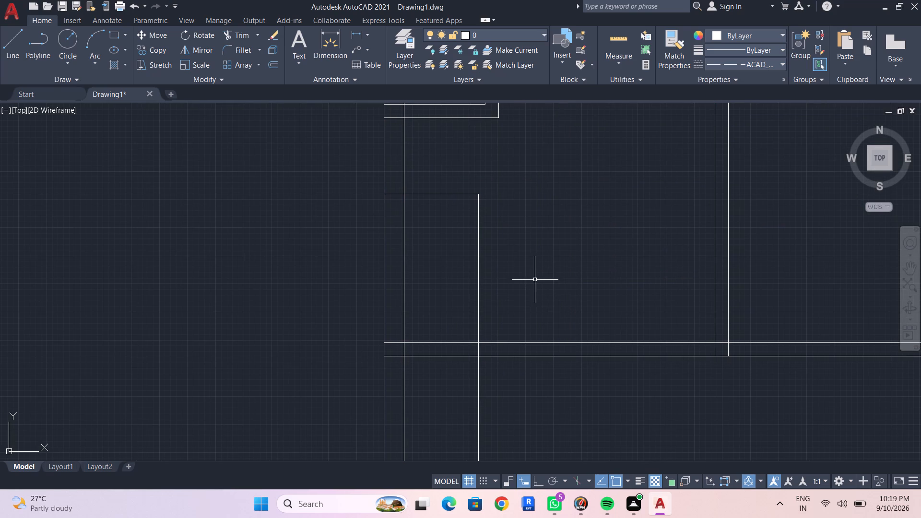
pyautogui.press('Escape')
pyautogui.press('Escape')
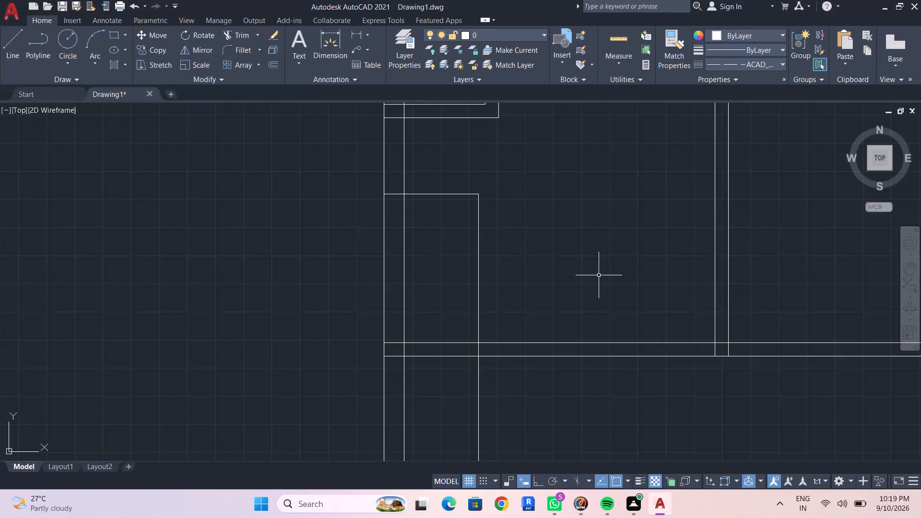
pyautogui.press('Escape')
pyautogui.press('Escape')
pyautogui.press('Escape')
pyautogui.press('Escape')
pyautogui.press('Escape')
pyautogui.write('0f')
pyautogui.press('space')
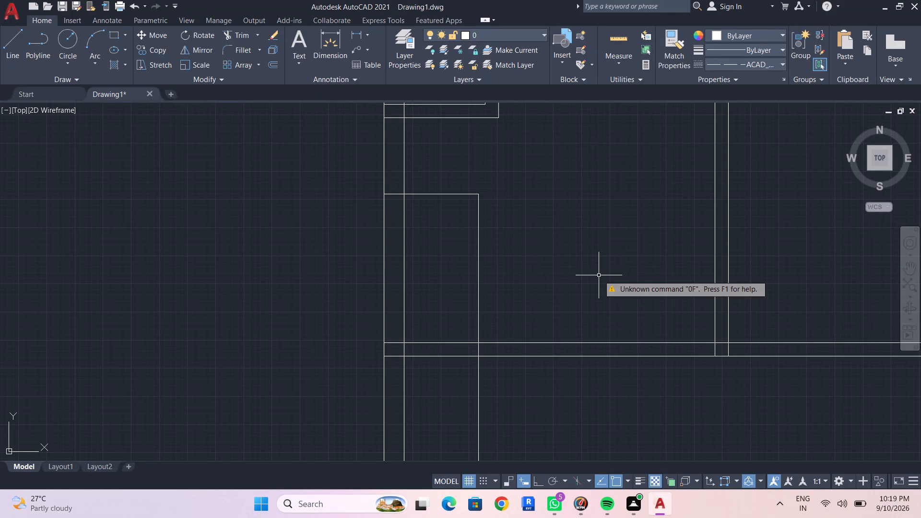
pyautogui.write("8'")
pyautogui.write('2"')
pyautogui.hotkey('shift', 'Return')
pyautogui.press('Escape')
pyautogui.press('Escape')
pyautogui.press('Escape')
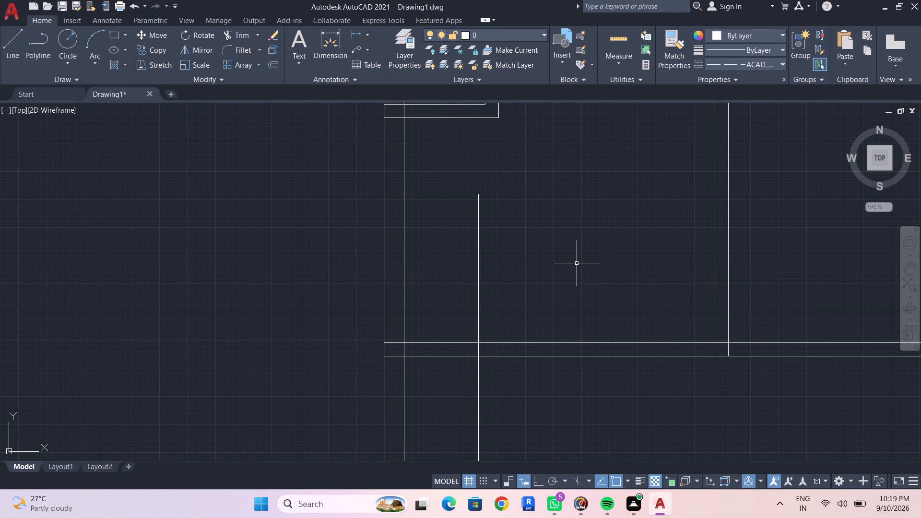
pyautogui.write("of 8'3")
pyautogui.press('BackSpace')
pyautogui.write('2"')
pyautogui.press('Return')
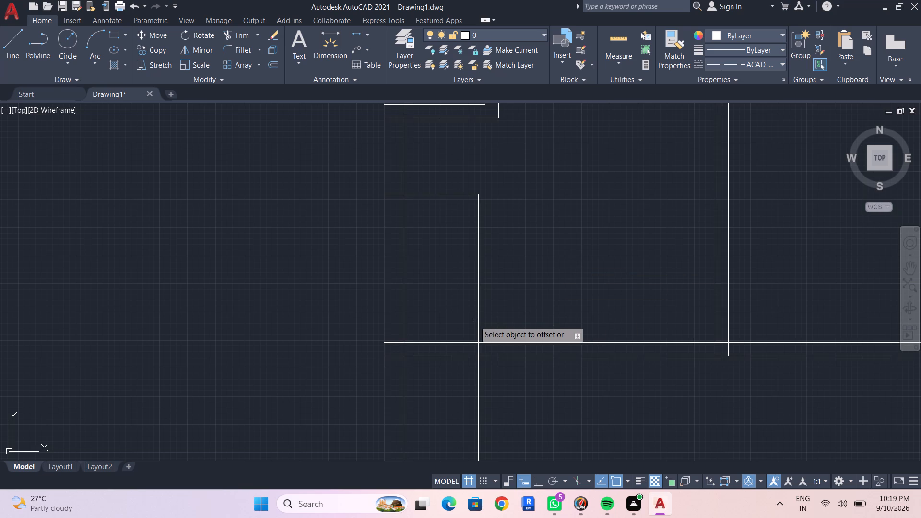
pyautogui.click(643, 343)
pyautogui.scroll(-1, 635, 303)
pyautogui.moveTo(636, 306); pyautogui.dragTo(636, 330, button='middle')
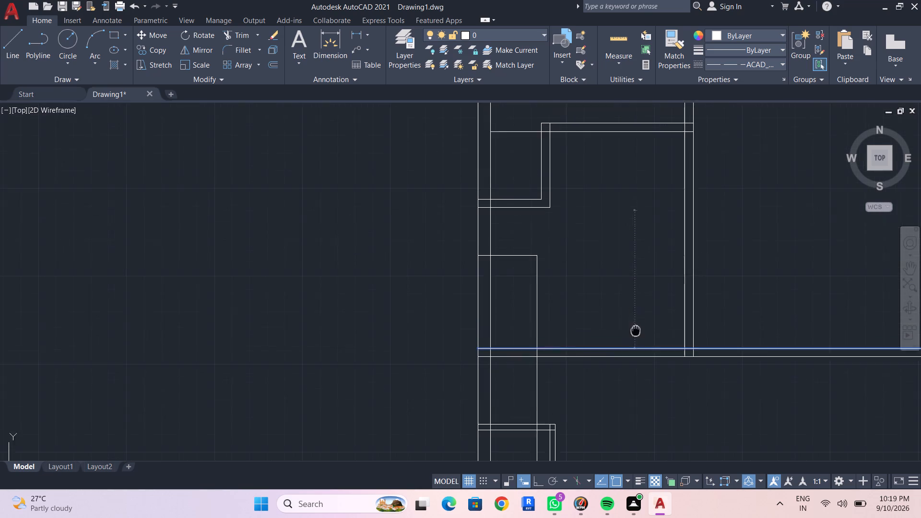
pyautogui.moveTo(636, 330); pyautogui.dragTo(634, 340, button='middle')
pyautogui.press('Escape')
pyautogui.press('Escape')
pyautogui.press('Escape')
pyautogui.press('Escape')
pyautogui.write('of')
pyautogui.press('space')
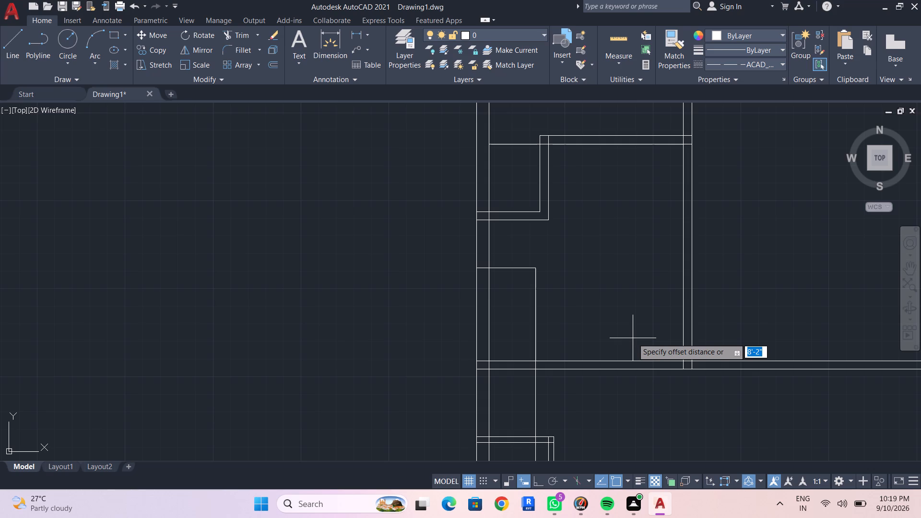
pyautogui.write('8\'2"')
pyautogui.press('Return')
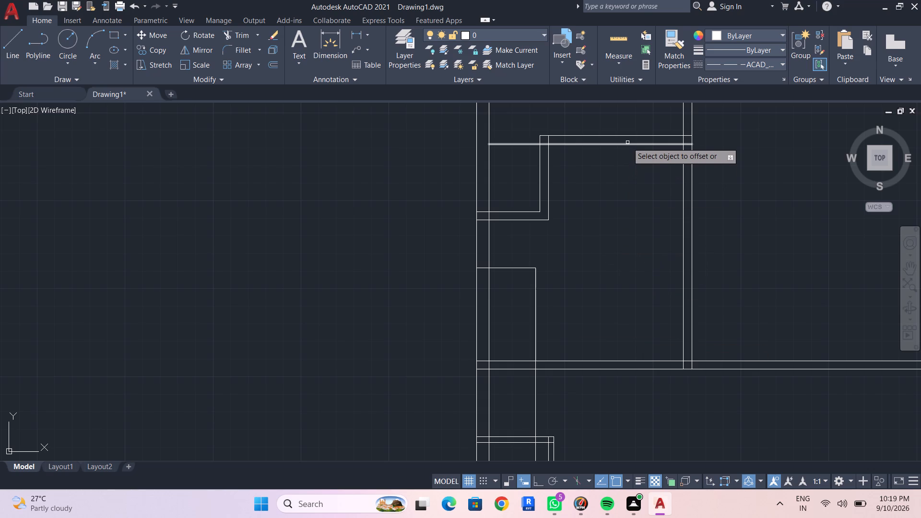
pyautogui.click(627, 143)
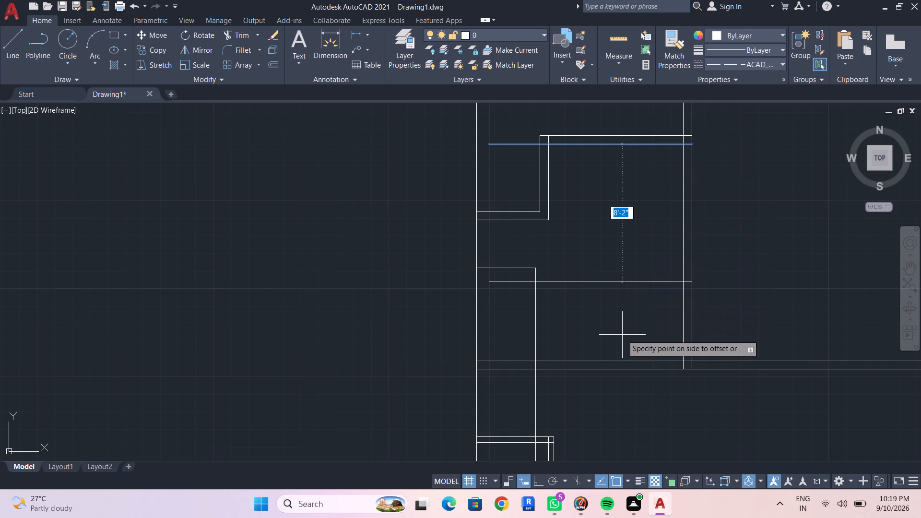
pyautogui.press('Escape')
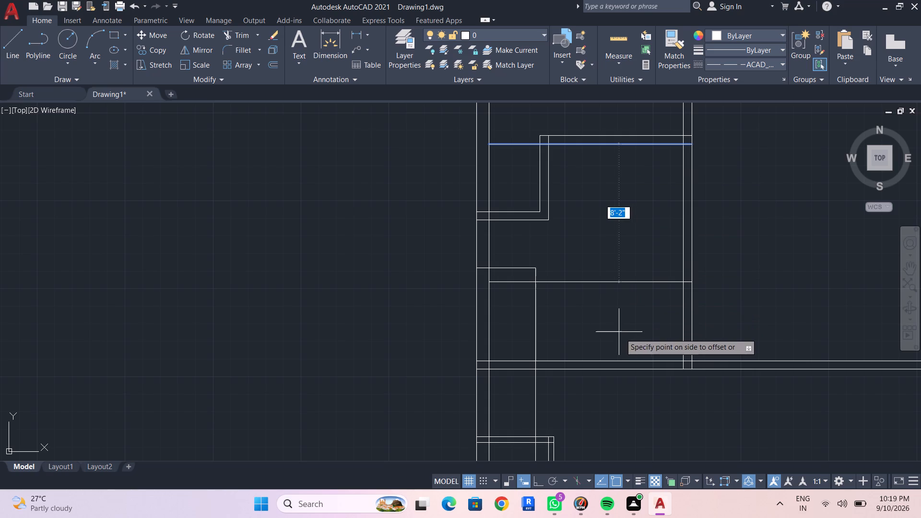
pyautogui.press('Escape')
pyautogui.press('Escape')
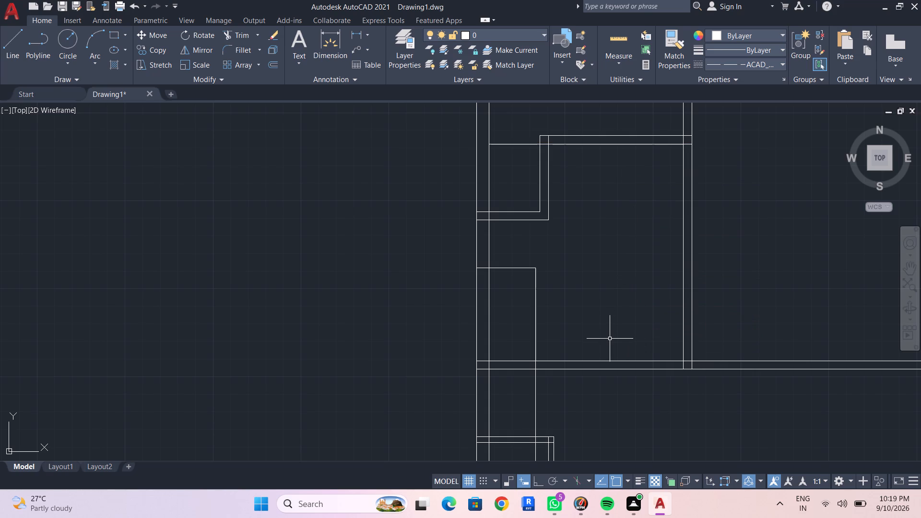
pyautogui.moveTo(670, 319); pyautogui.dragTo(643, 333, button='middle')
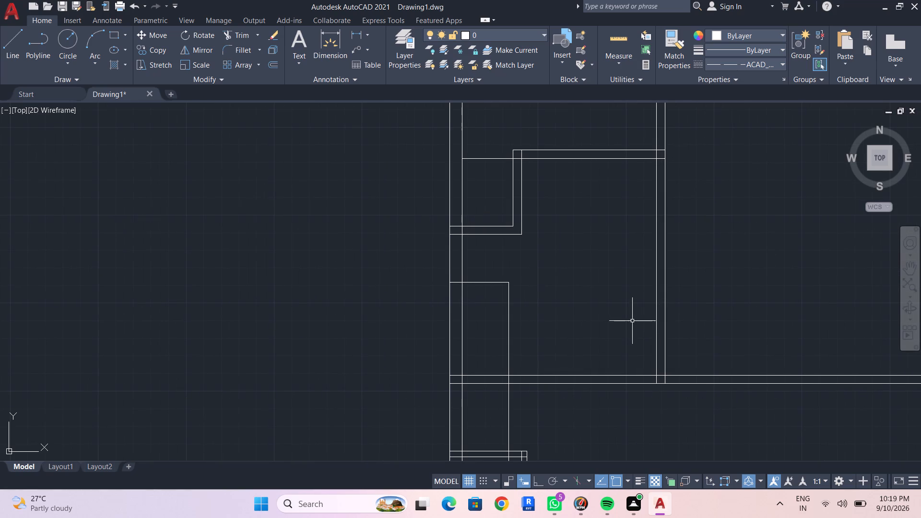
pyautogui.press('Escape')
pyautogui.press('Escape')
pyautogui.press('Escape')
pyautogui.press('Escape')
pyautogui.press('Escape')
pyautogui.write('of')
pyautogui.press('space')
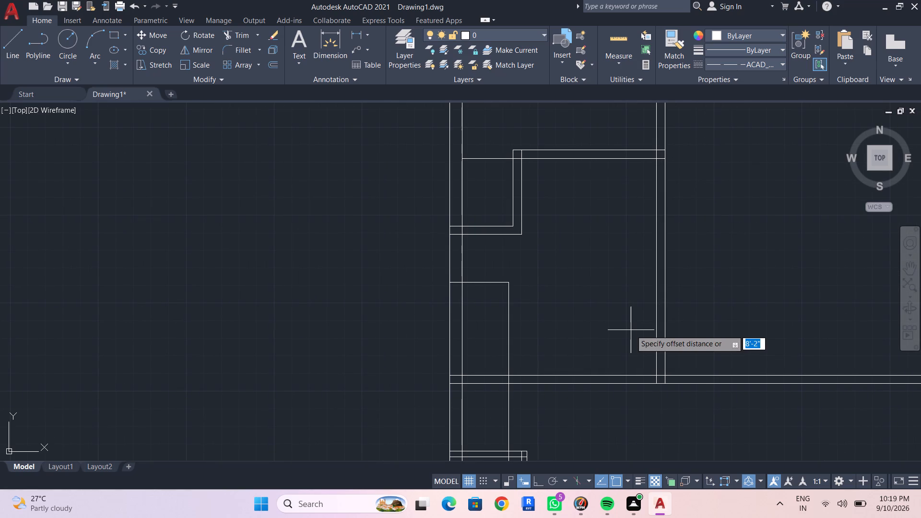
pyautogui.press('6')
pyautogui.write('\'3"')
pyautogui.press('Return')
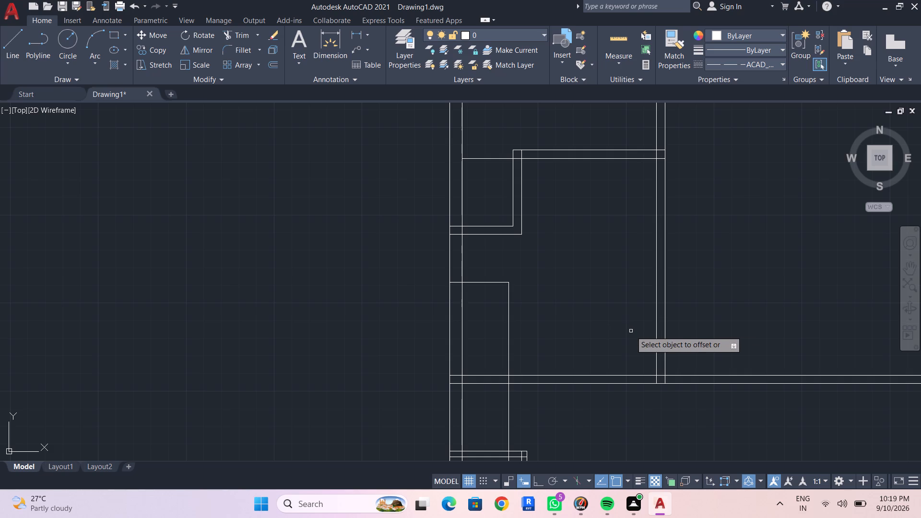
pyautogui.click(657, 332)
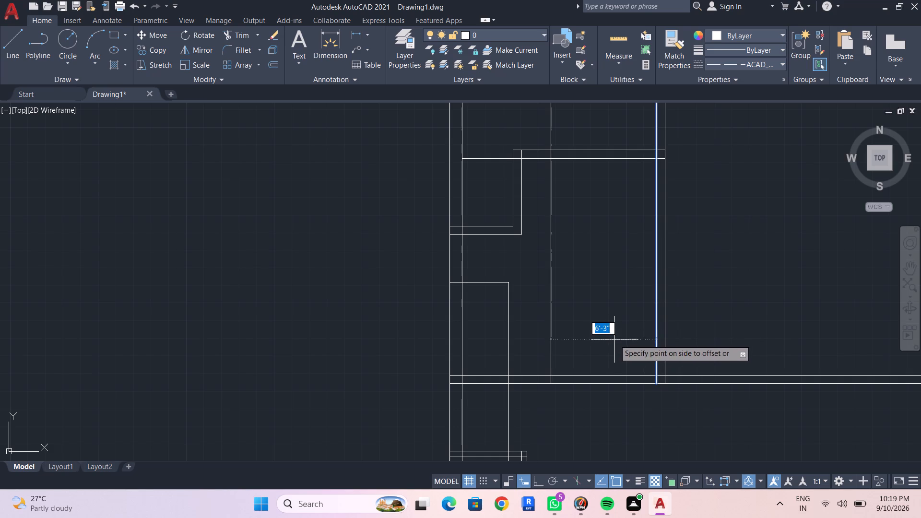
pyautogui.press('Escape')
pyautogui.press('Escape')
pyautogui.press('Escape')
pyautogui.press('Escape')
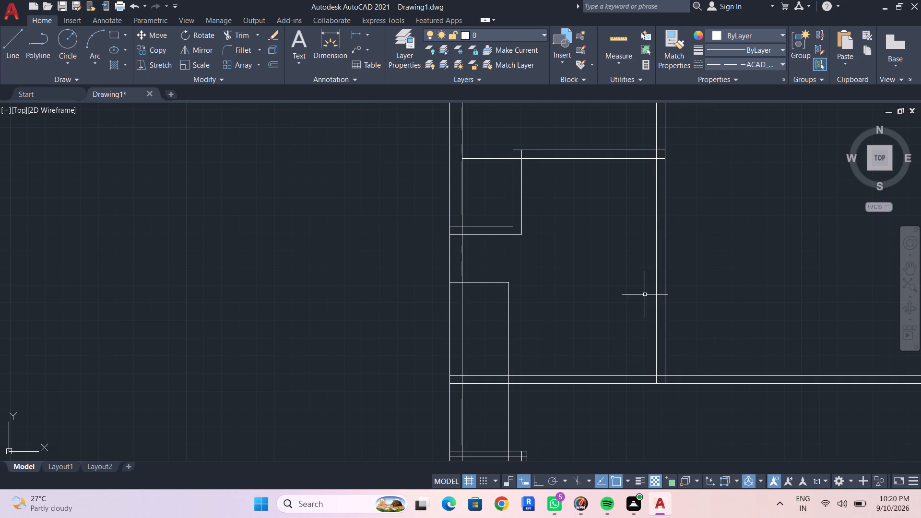
# Trim the offset vertical line between the full-width partition and the small rooms above the staircase, and delete its leftover lower piece.
pyautogui.moveTo(597, 362); pyautogui.dragTo(595, 356, button='middle')
pyautogui.moveTo(614, 293); pyautogui.dragTo(602, 344, button='middle')
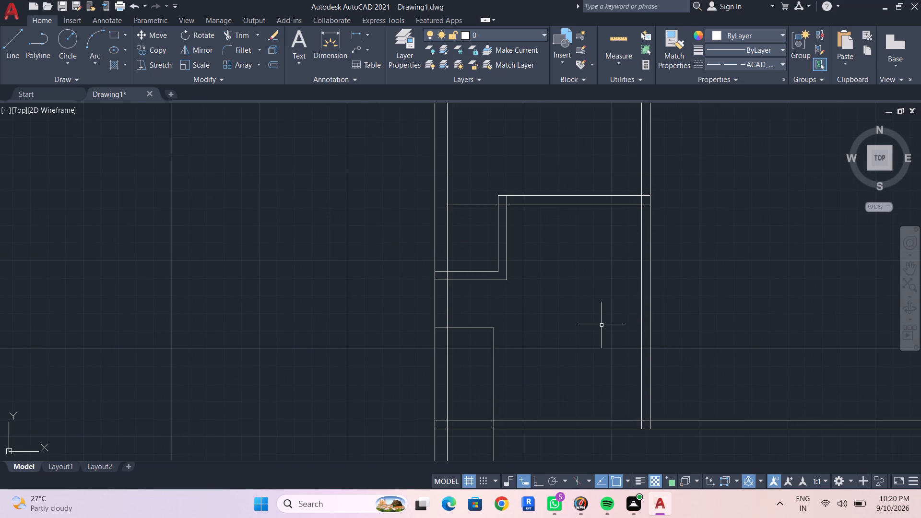
pyautogui.press('Escape')
pyautogui.press('Escape')
pyautogui.moveTo(592, 385); pyautogui.dragTo(568, 353, button='middle')
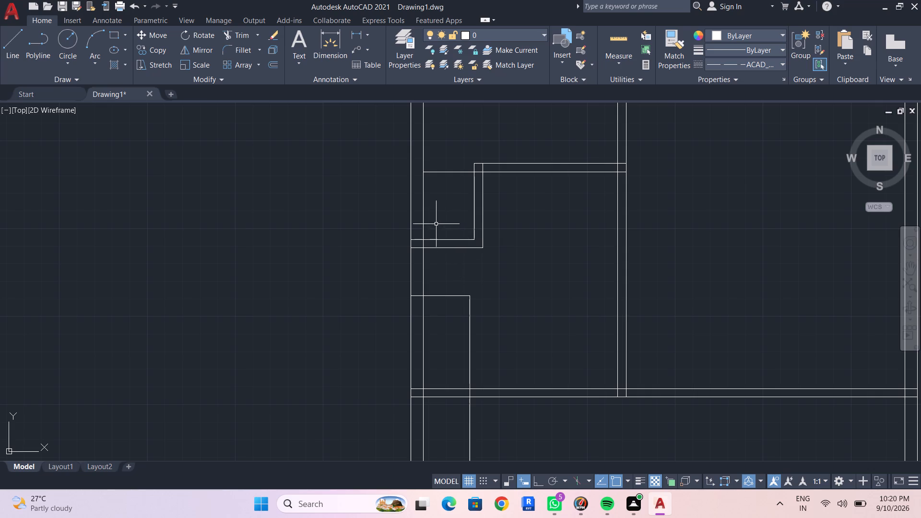
pyautogui.scroll(-2, 445, 235)
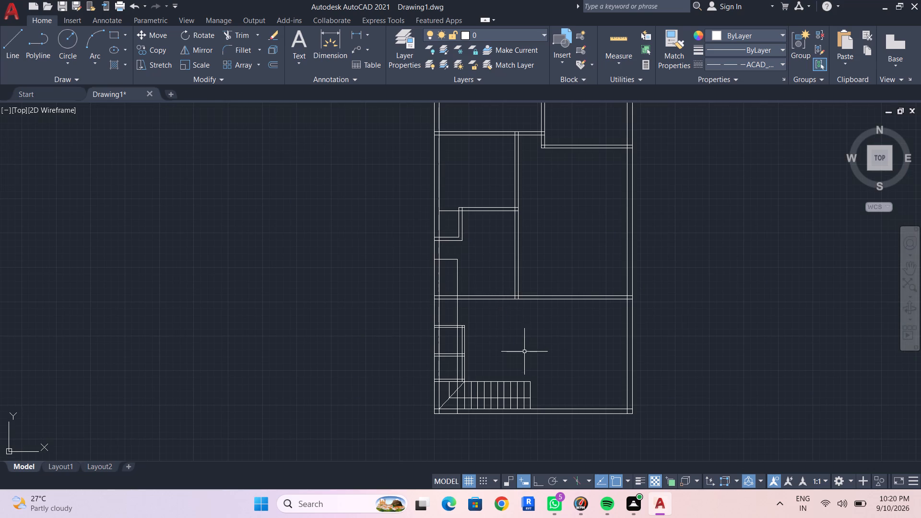
pyautogui.moveTo(524, 352); pyautogui.dragTo(529, 316, button='middle')
pyautogui.scroll(2, 458, 309)
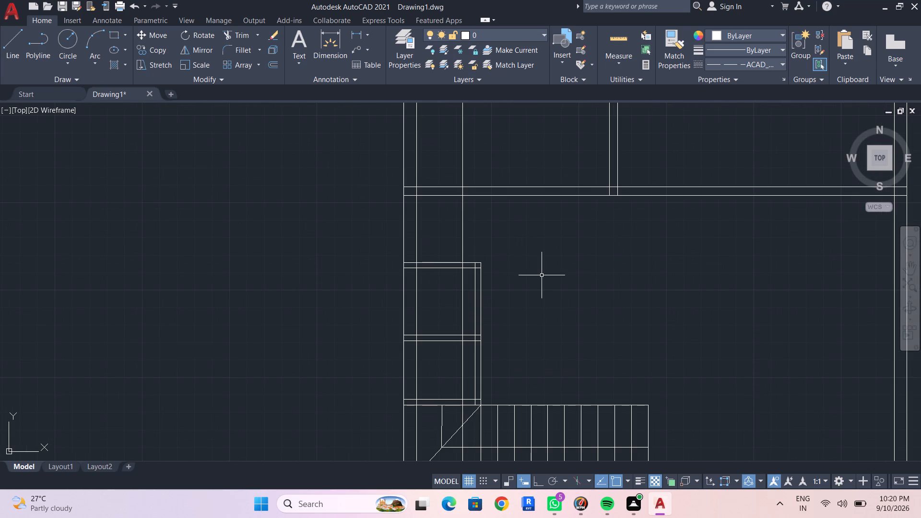
pyautogui.write('tr')
pyautogui.press('Return')
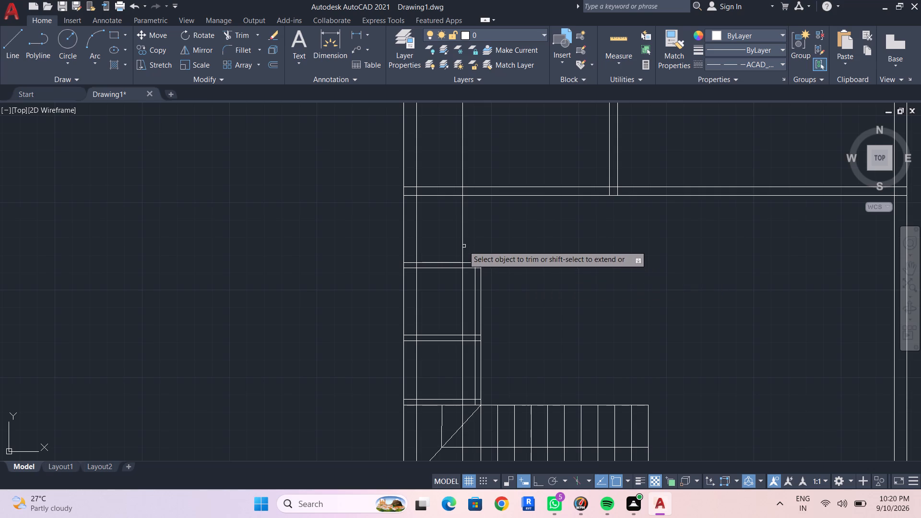
pyautogui.click(463, 245)
pyautogui.press('Escape')
pyautogui.click(461, 309)
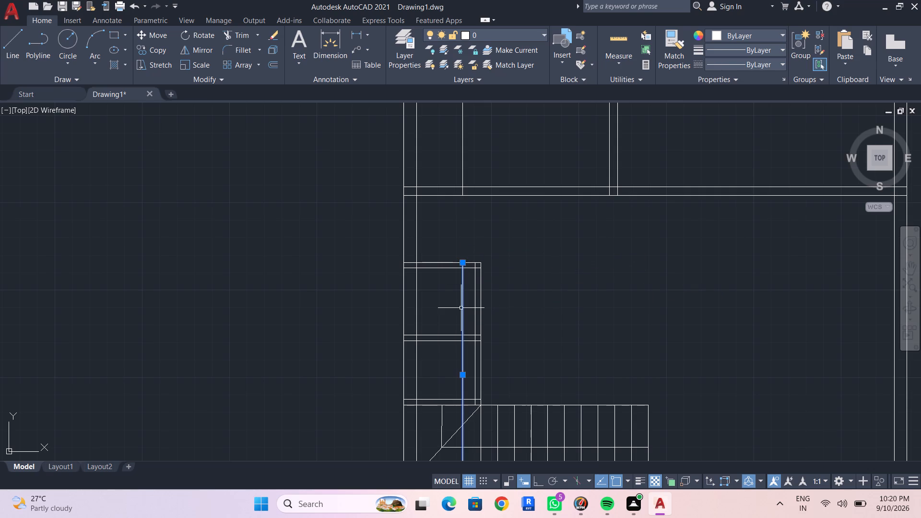
pyautogui.press('Delete')
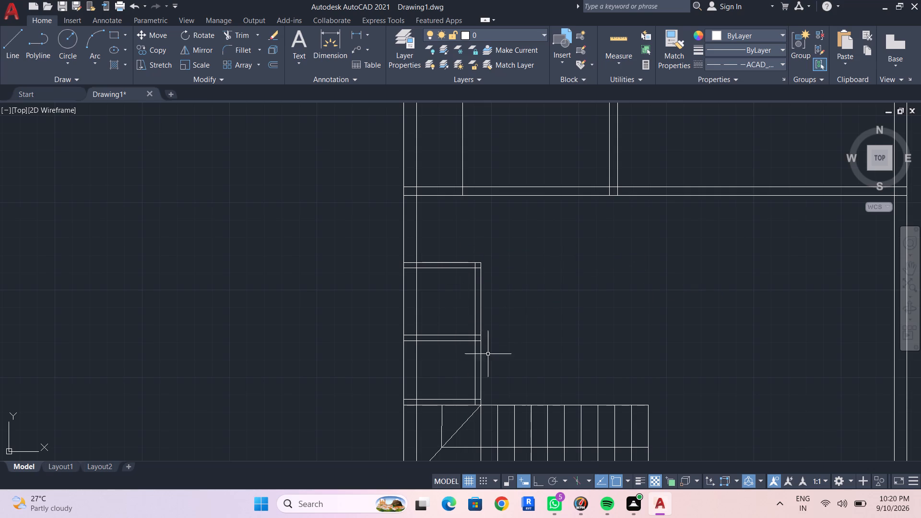
# With Ortho on, draw a dashed horizontal line from the small upper room's right face, level with its top wall's lower line, to the right outer wall's inner face.
pyautogui.scroll(1, 459, 345)
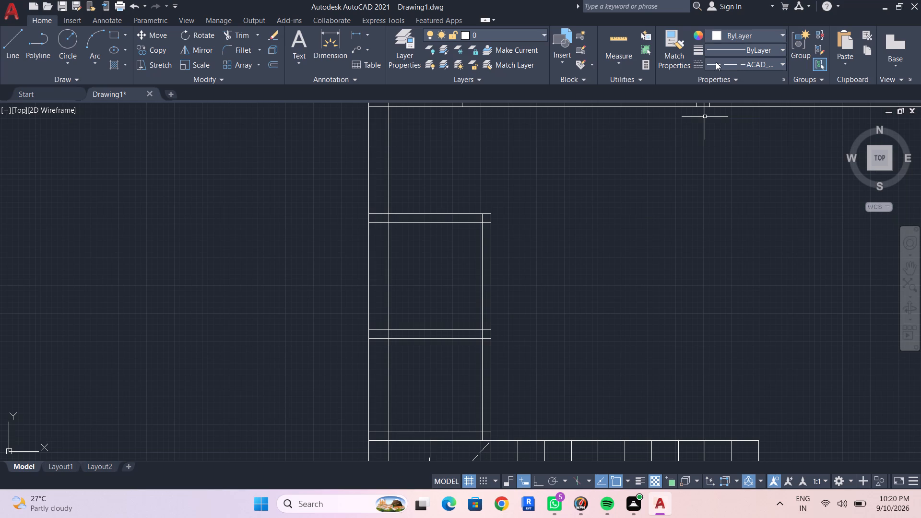
pyautogui.press('l')
pyautogui.press('Return')
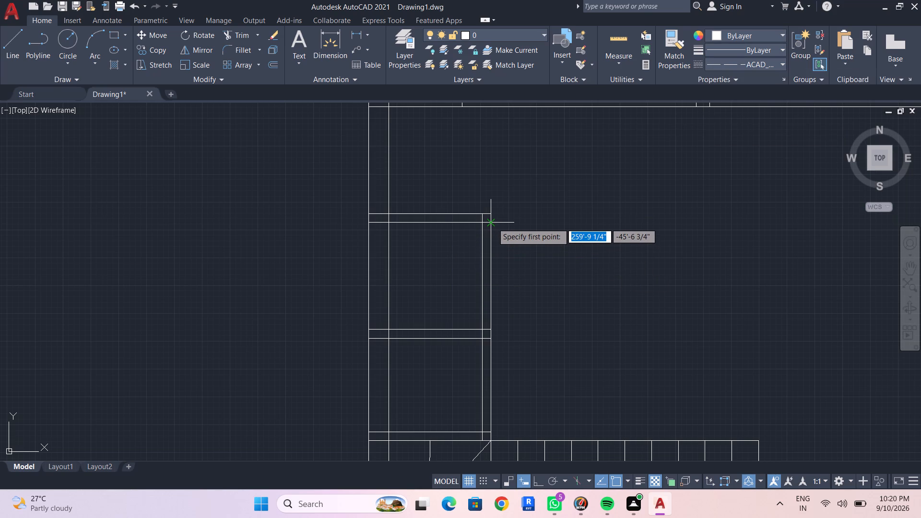
pyautogui.click(493, 223)
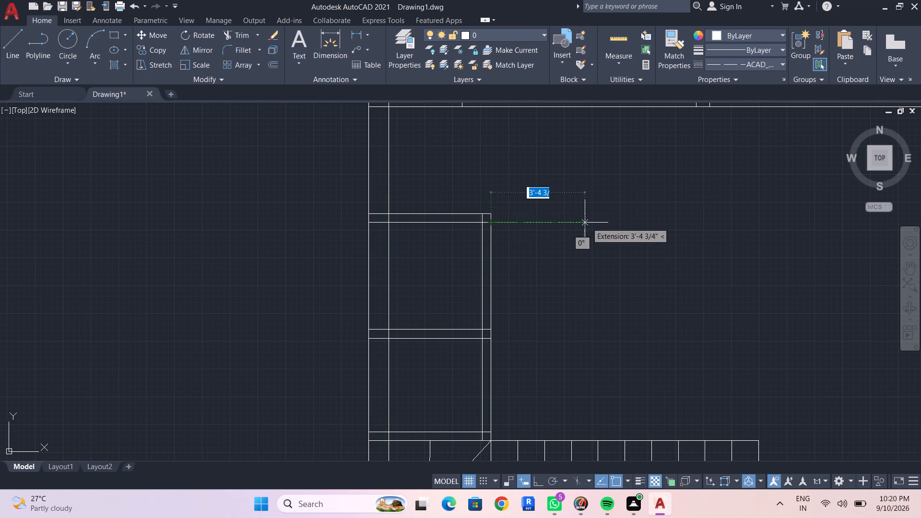
pyautogui.moveTo(745, 228); pyautogui.dragTo(585, 237, button='middle')
pyautogui.moveTo(763, 248); pyautogui.dragTo(508, 245, button='middle')
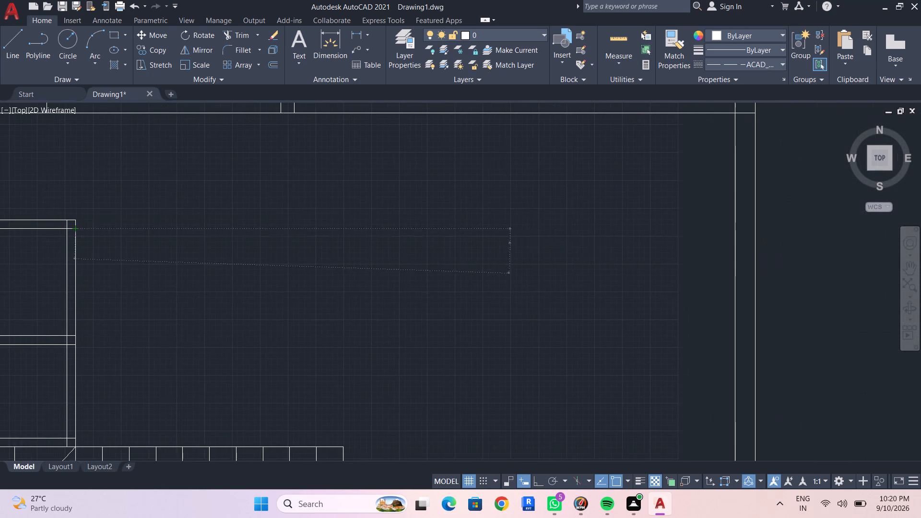
pyautogui.click(539, 479)
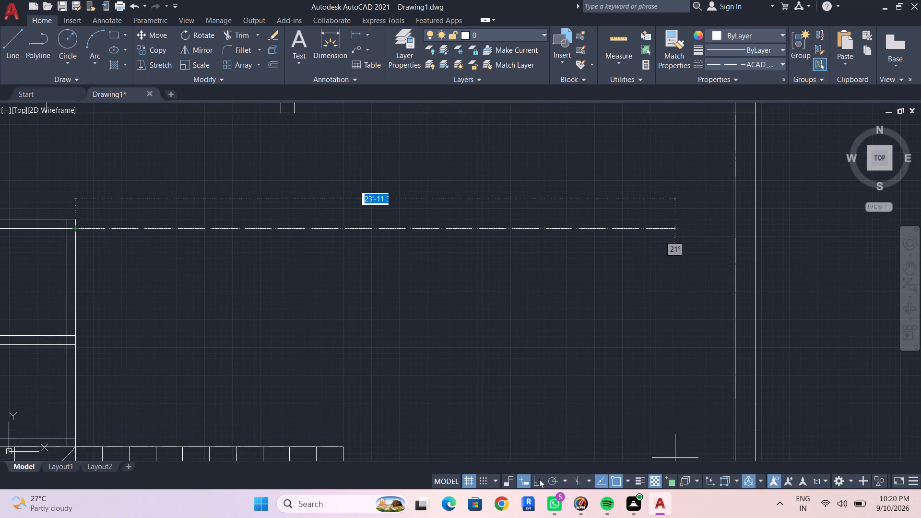
pyautogui.click(734, 228)
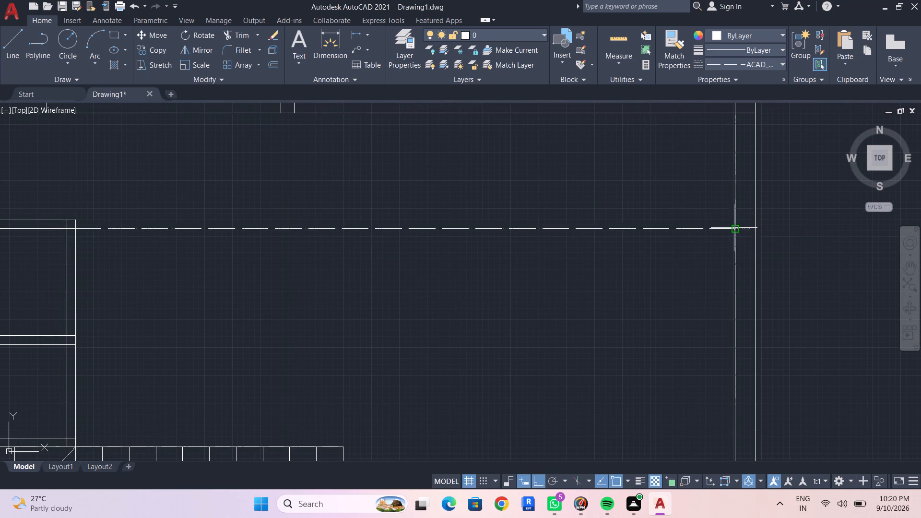
pyautogui.press('Escape')
# Look through the kitchen-sink drawing's blocks in DesignCenter for one to insert.
pyautogui.moveTo(483, 286); pyautogui.dragTo(610, 274, button='middle')
pyautogui.scroll(-2, 586, 279)
pyautogui.moveTo(590, 285); pyautogui.dragTo(606, 283, button='middle')
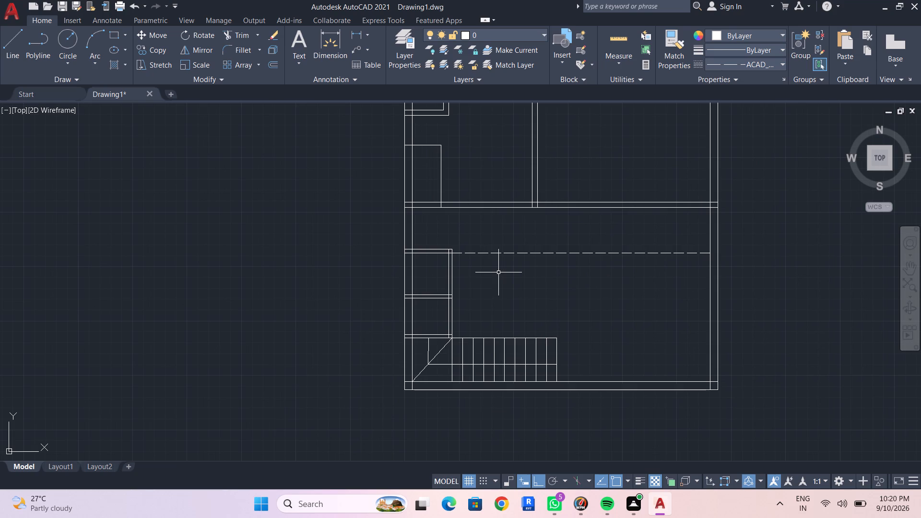
pyautogui.moveTo(593, 293); pyautogui.dragTo(537, 256, button='middle')
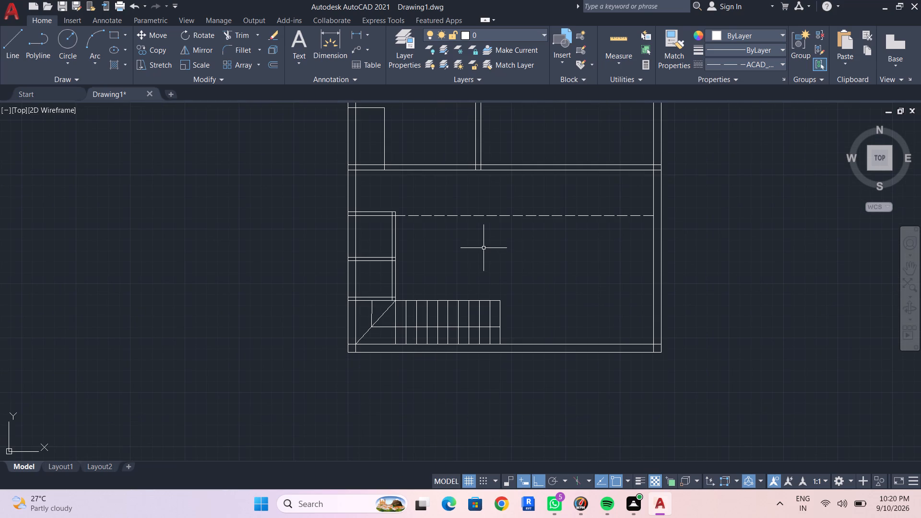
pyautogui.hotkey('ctrl', '2')
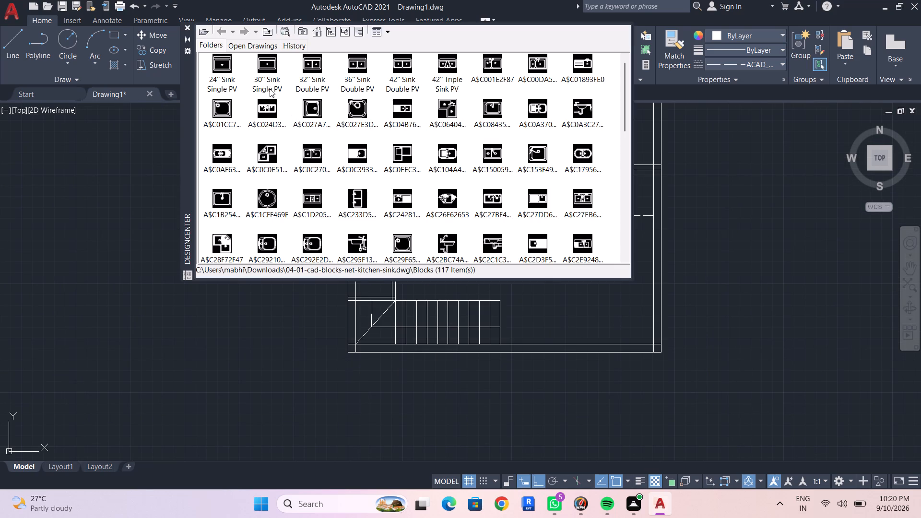
pyautogui.scroll(8, 471, 108)
pyautogui.scroll(-2, 468, 106)
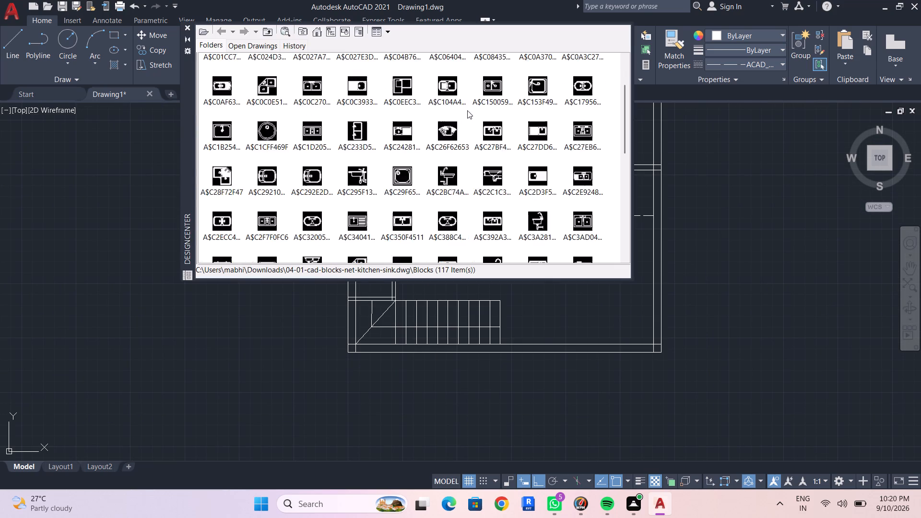
pyautogui.scroll(-3, 467, 110)
pyautogui.scroll(-6, 458, 157)
pyautogui.scroll(10, 450, 182)
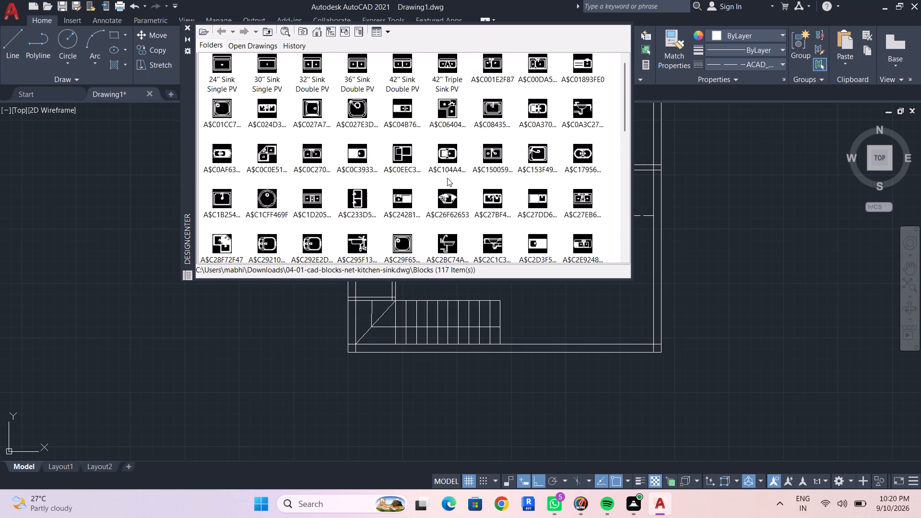
pyautogui.scroll(2, 447, 178)
pyautogui.scroll(-1, 446, 176)
pyautogui.scroll(5, 446, 176)
pyautogui.scroll(-1, 444, 176)
pyautogui.scroll(1, 444, 176)
pyautogui.scroll(7, 442, 118)
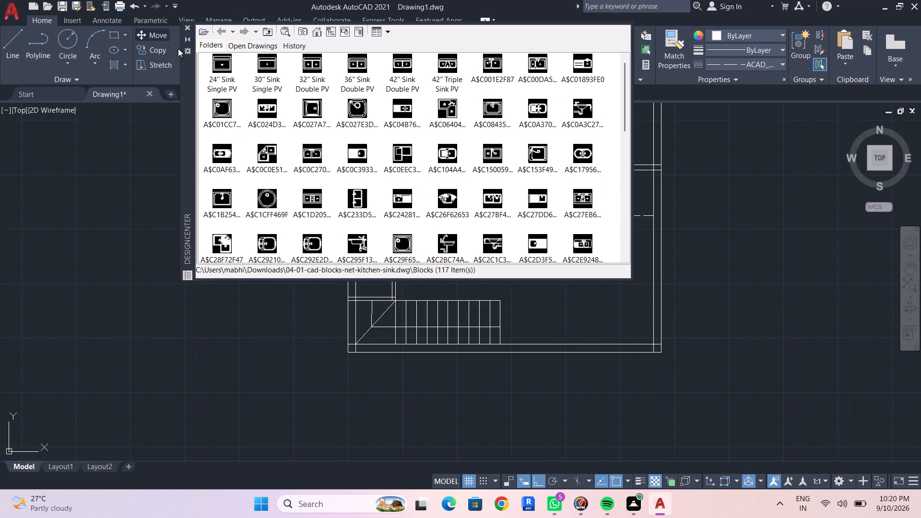
# Check the current drawing's blocks, the kitchen-sink blocks and the DesignCenter history for usable blocks.
pyautogui.click(250, 47)
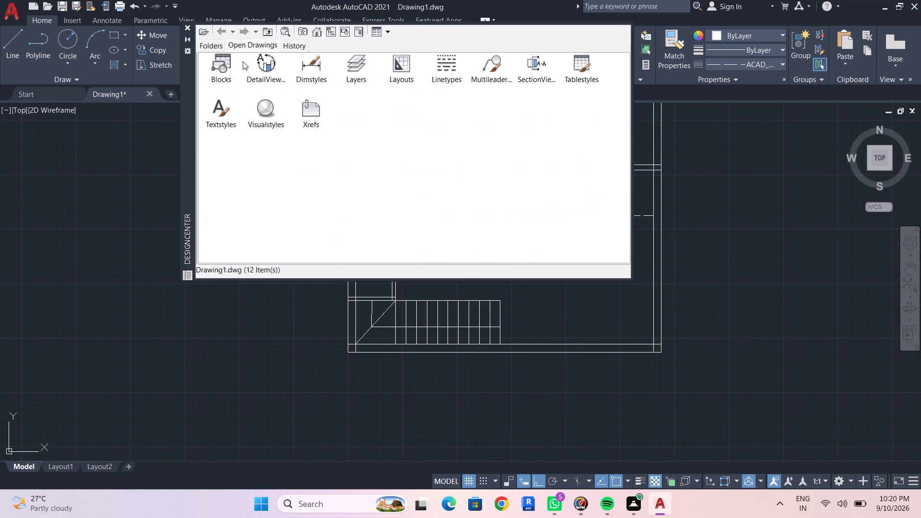
pyautogui.click(220, 80)
pyautogui.doubleClick(220, 80)
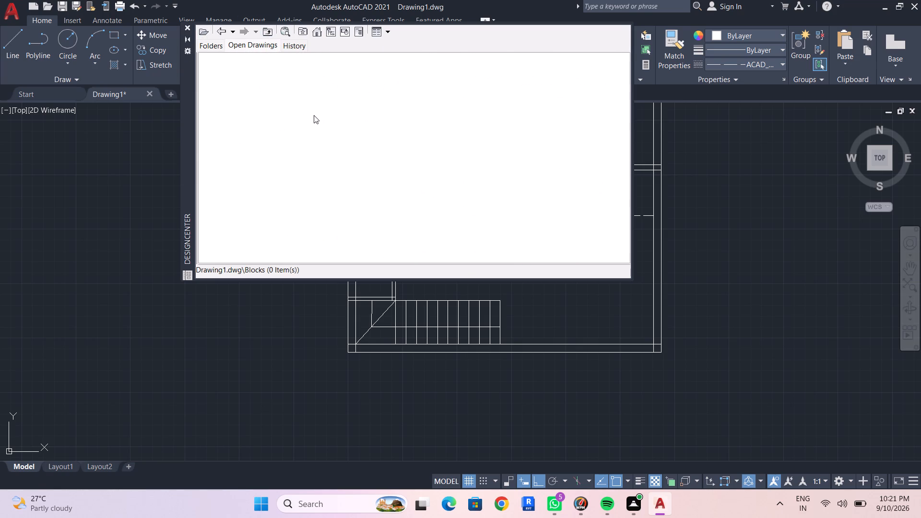
pyautogui.click(217, 46)
pyautogui.click(258, 47)
pyautogui.click(213, 46)
pyautogui.scroll(-4, 408, 177)
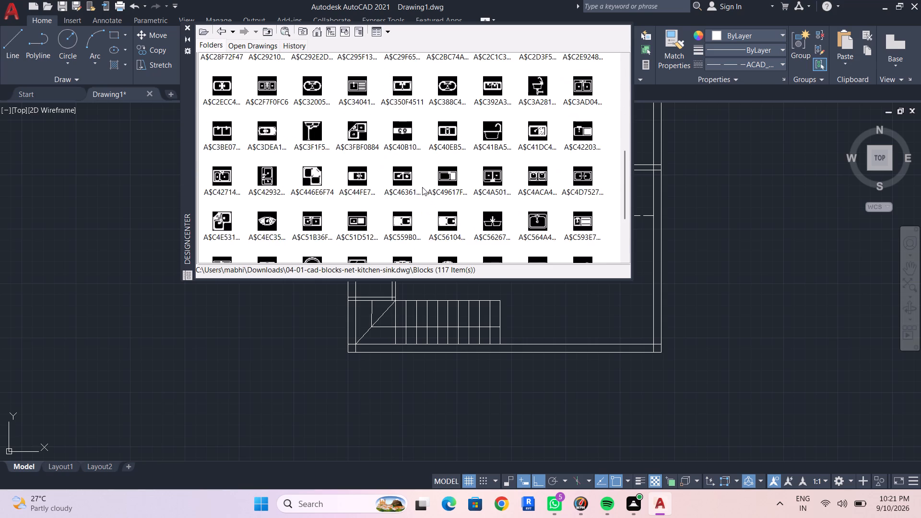
pyautogui.scroll(-5, 422, 187)
pyautogui.scroll(-1, 458, 228)
pyautogui.scroll(1, 458, 167)
pyautogui.scroll(-1, 458, 153)
pyautogui.scroll(2, 457, 153)
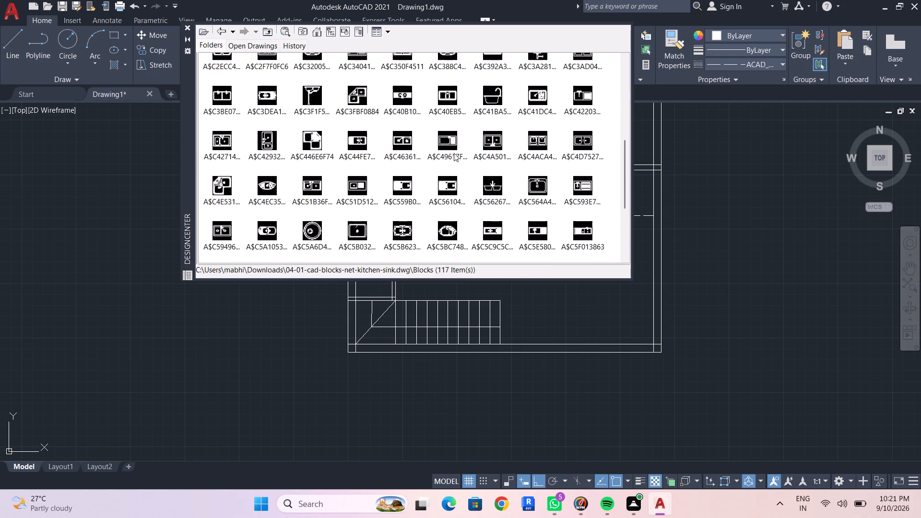
pyautogui.scroll(-1, 454, 153)
pyautogui.scroll(18, 454, 153)
pyautogui.scroll(4, 539, 118)
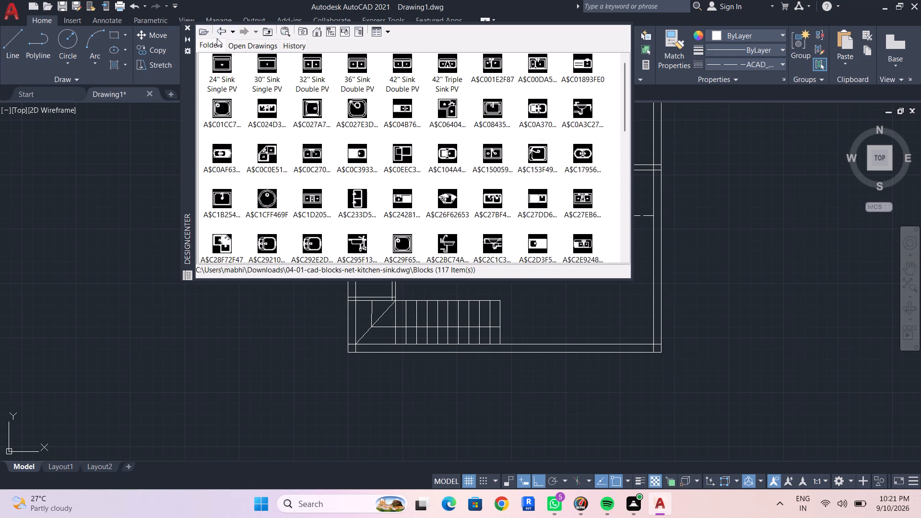
pyautogui.click(263, 47)
pyautogui.click(293, 47)
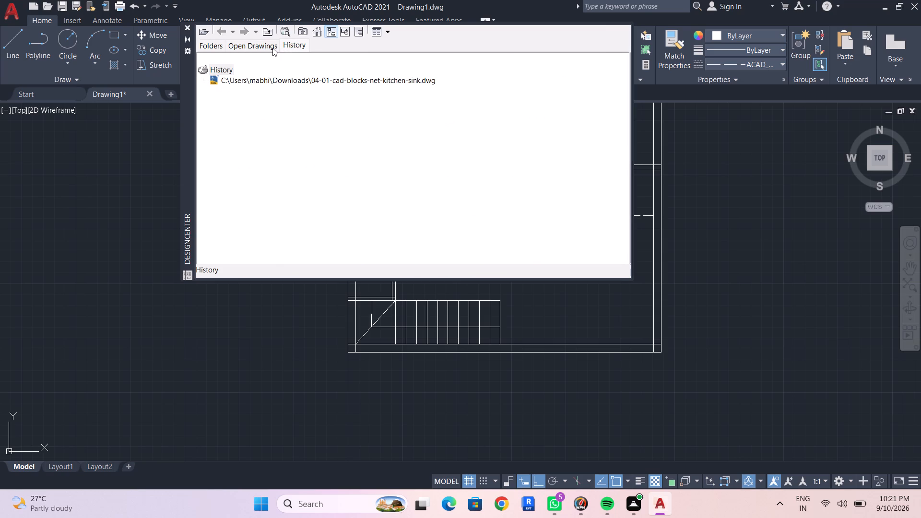
pyautogui.click(272, 48)
pyautogui.click(215, 47)
# Browse the Downloads folder for a block drawing to load, and close DesignCenter without loading one.
pyautogui.click(206, 30)
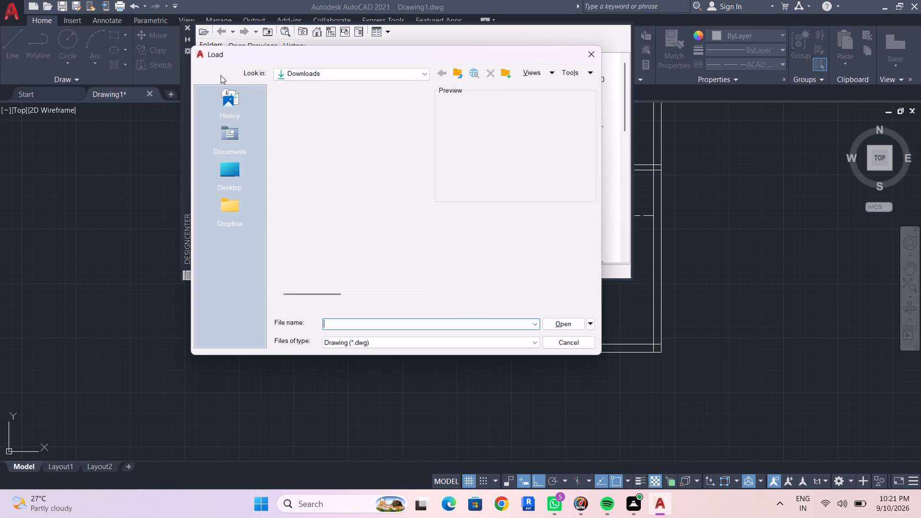
pyautogui.scroll(-3, 352, 197)
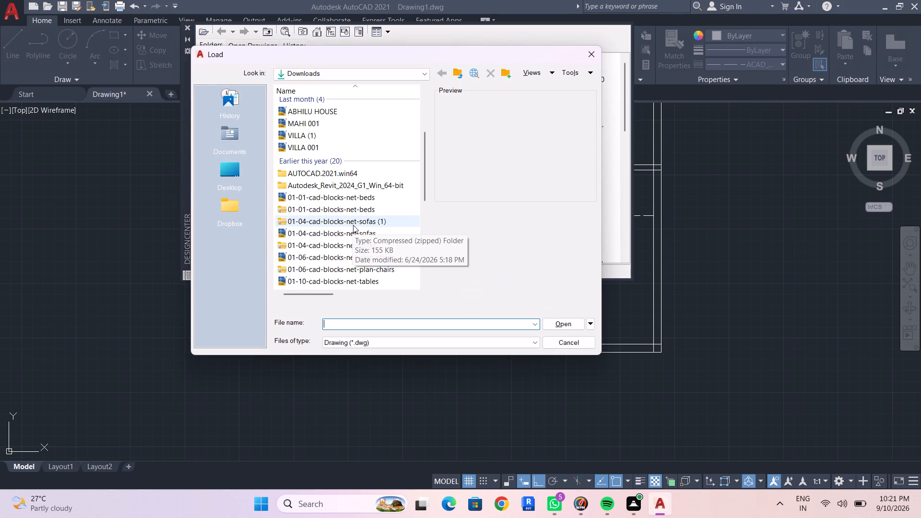
pyautogui.scroll(-2, 335, 240)
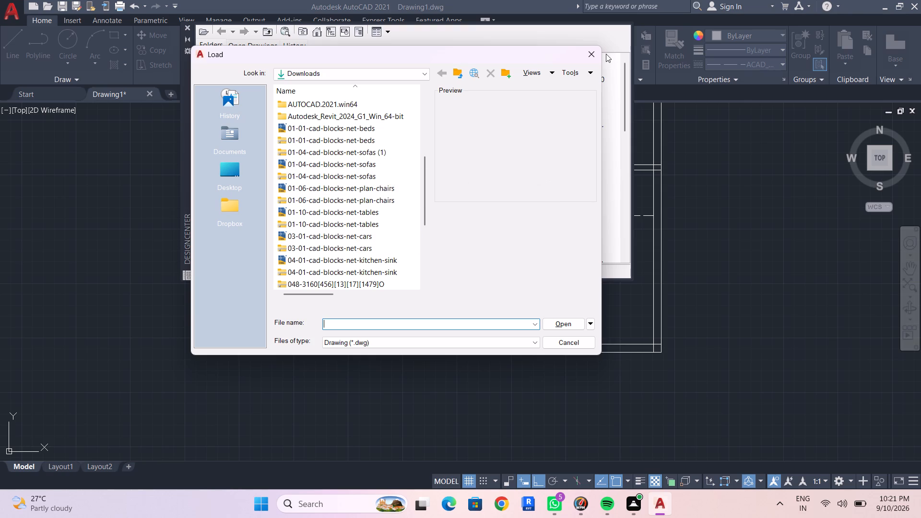
pyautogui.click(590, 49)
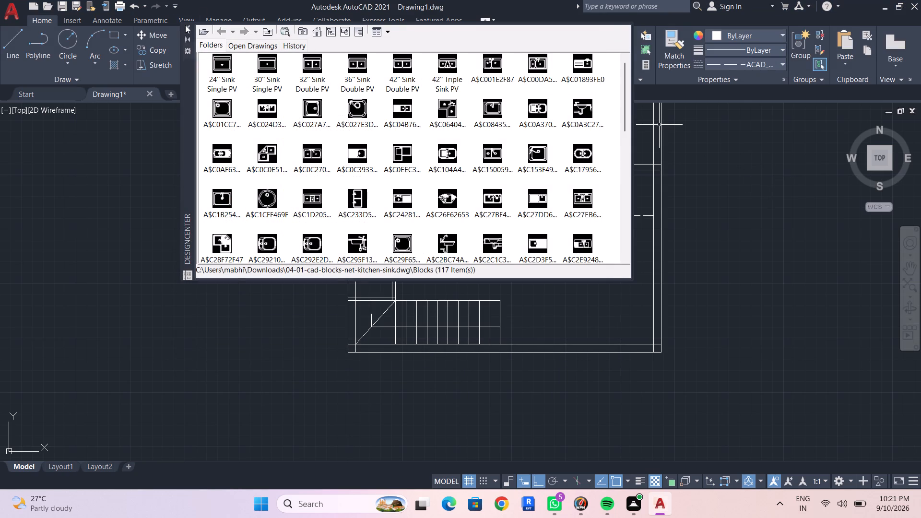
pyautogui.click(185, 25)
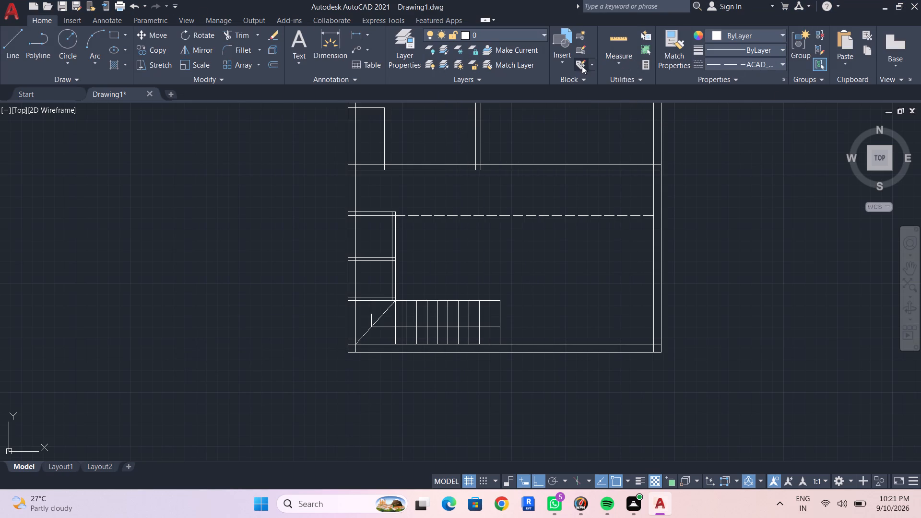
# Look through the recently used blocks for a top-view car to insert.
pyautogui.click(563, 51)
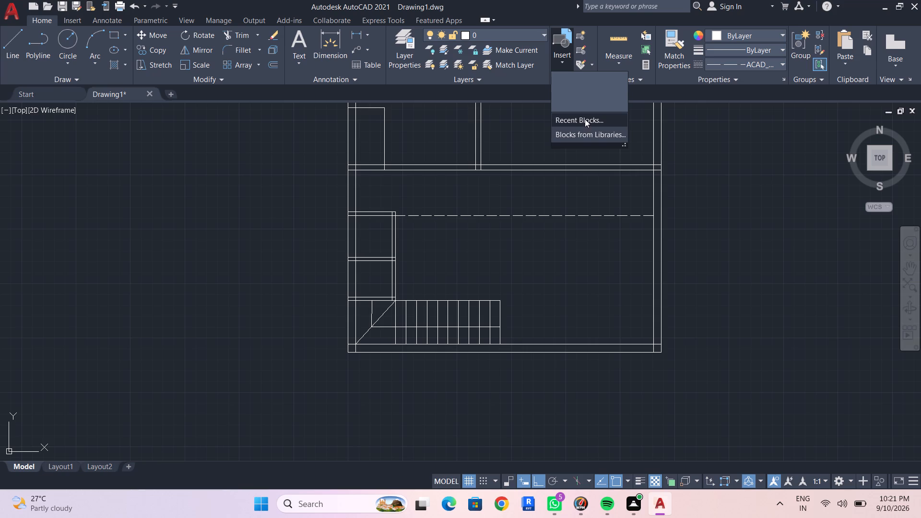
pyautogui.click(585, 119)
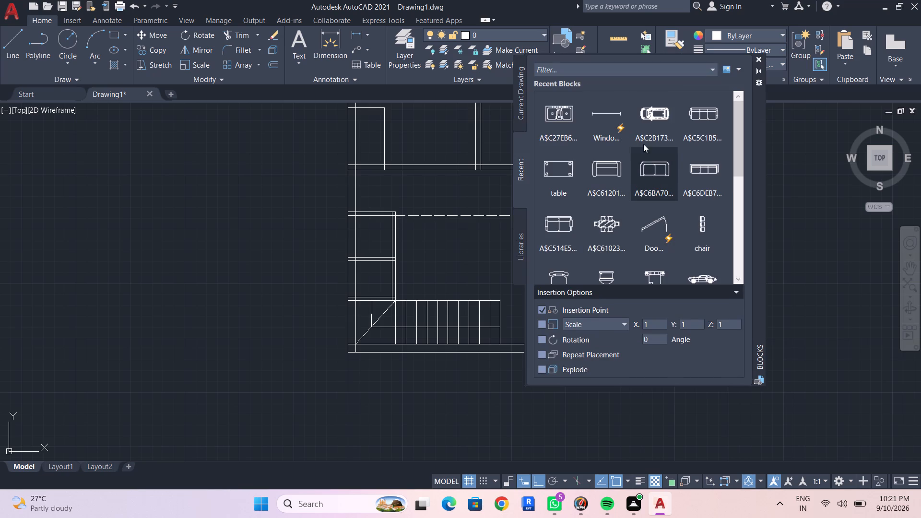
pyautogui.scroll(-3, 644, 246)
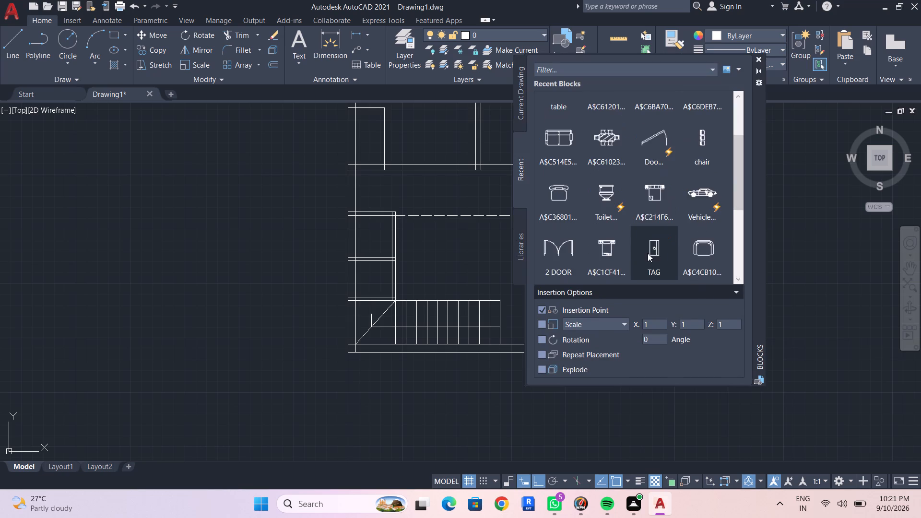
pyautogui.scroll(-14, 654, 241)
pyautogui.scroll(8, 659, 160)
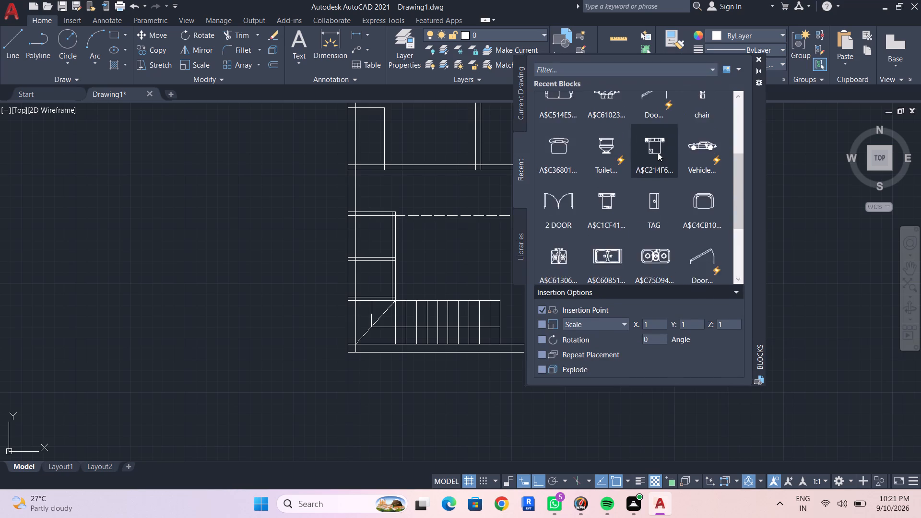
pyautogui.scroll(5, 658, 153)
pyautogui.scroll(-2, 657, 153)
pyautogui.scroll(6, 657, 153)
pyautogui.scroll(-2, 660, 147)
pyautogui.scroll(3, 660, 147)
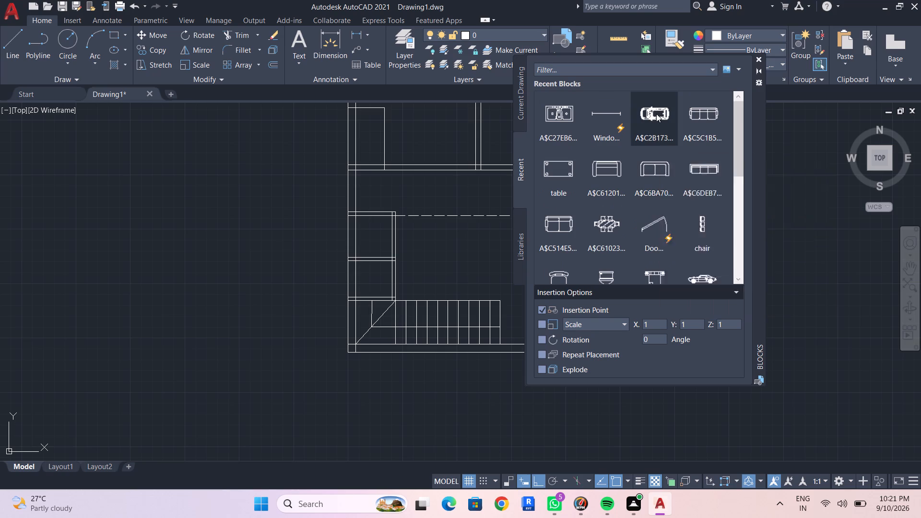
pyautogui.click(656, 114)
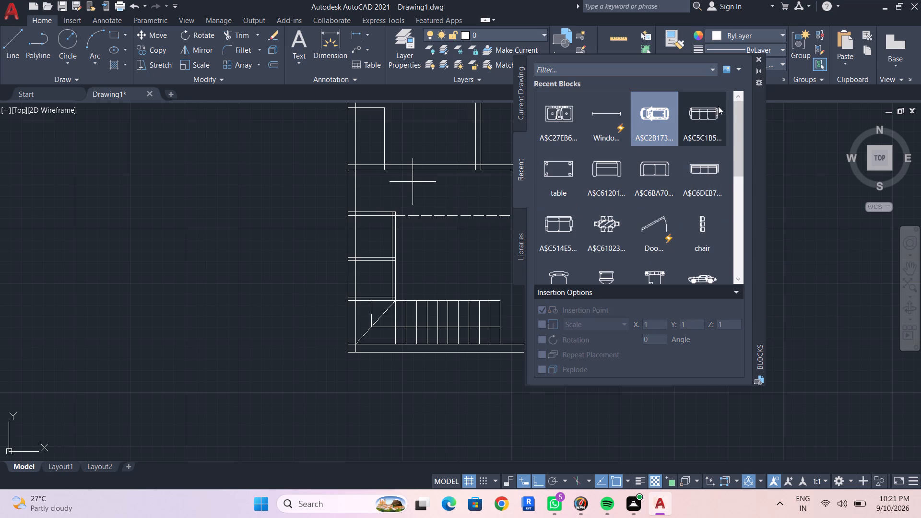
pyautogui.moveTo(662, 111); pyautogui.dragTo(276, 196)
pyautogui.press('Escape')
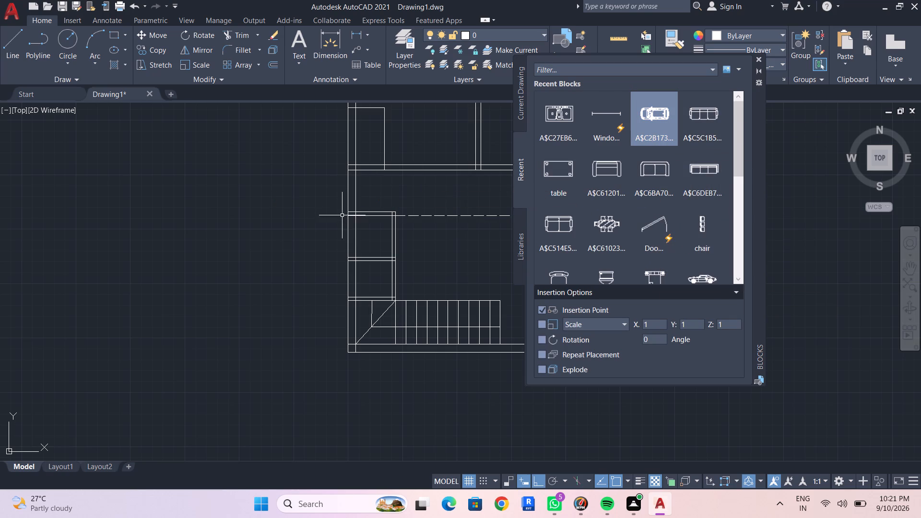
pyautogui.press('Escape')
# Insert the top-view car block A$C2B173… in the empty space outside the left outer wall, and close the block library.
pyautogui.moveTo(661, 117); pyautogui.dragTo(188, 219)
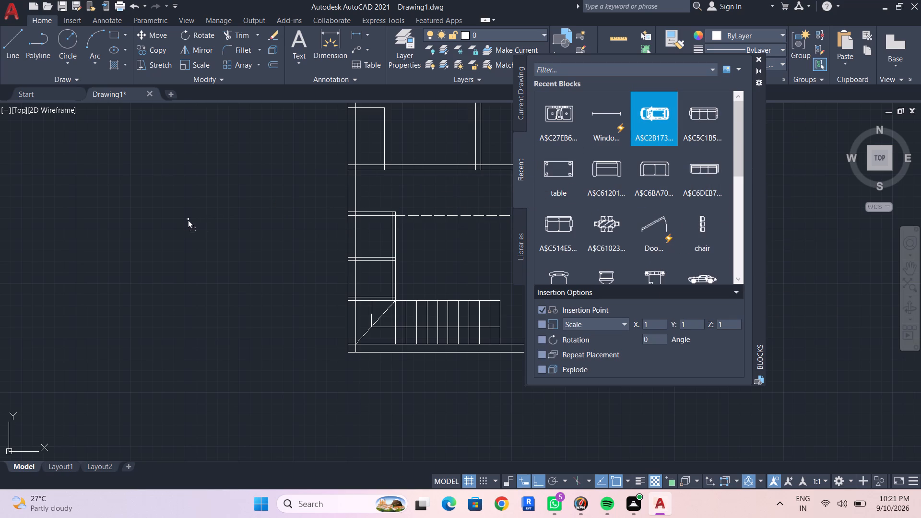
pyautogui.moveTo(188, 219); pyautogui.dragTo(249, 208)
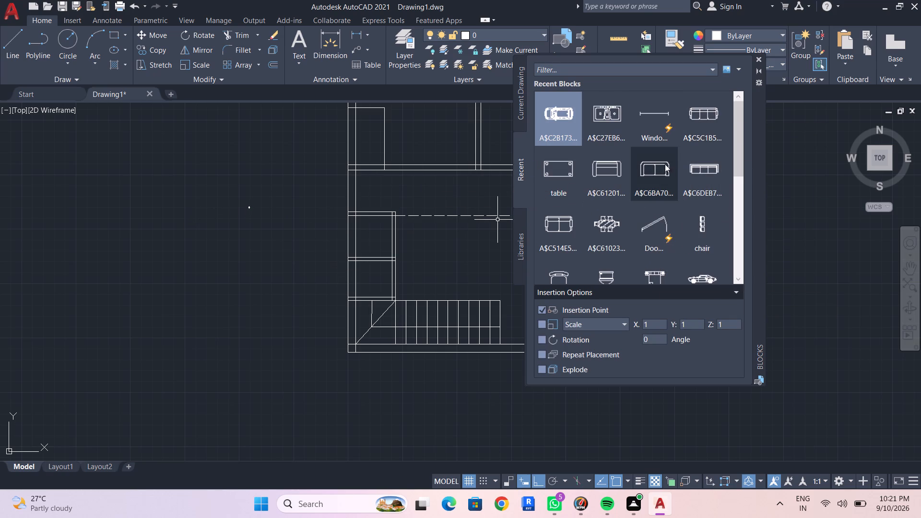
pyautogui.click(761, 59)
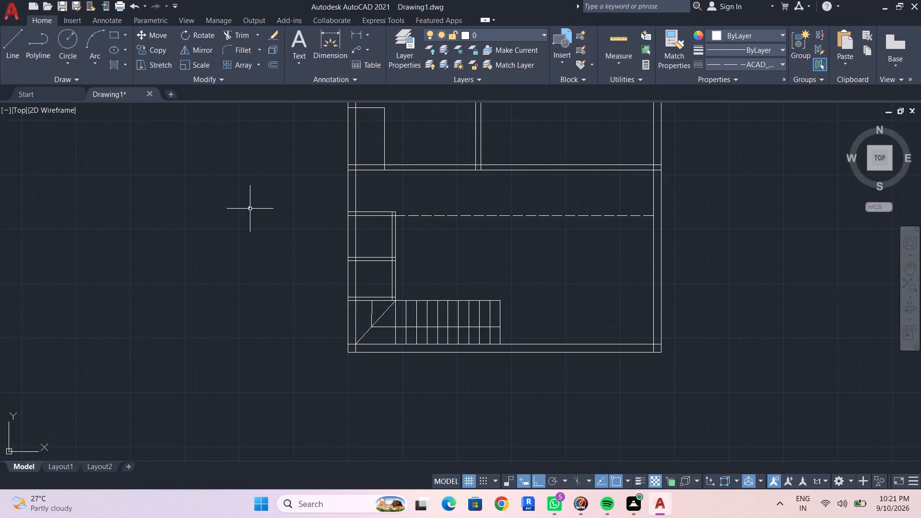
# Scale the tiny inserted car up freehand from its insertion point until it is comparable in size to the rooms.
pyautogui.click(249, 207)
pyautogui.write('sc')
pyautogui.press('Return')
pyautogui.click(250, 207)
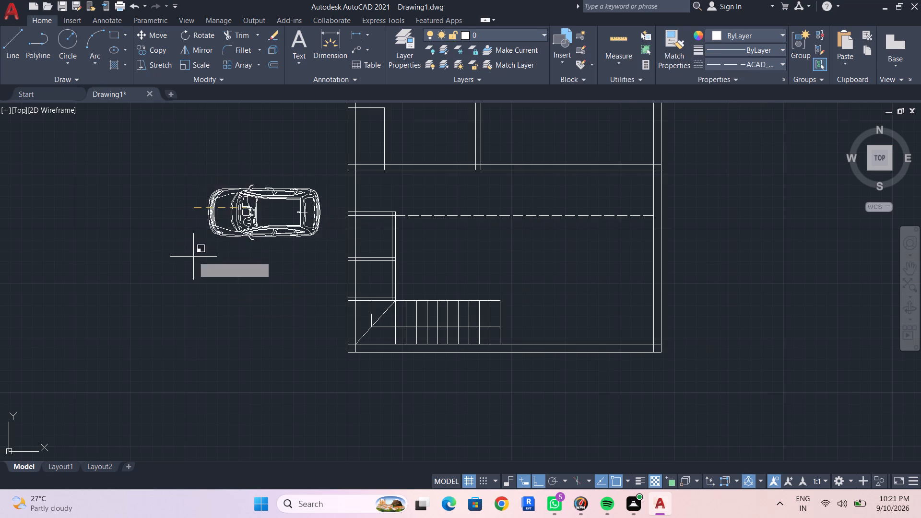
pyautogui.click(186, 259)
pyautogui.press('Escape')
# Rotate the car 90° clockwise about its lower rear corner so its front faces the top of the plan.
pyautogui.click(269, 238)
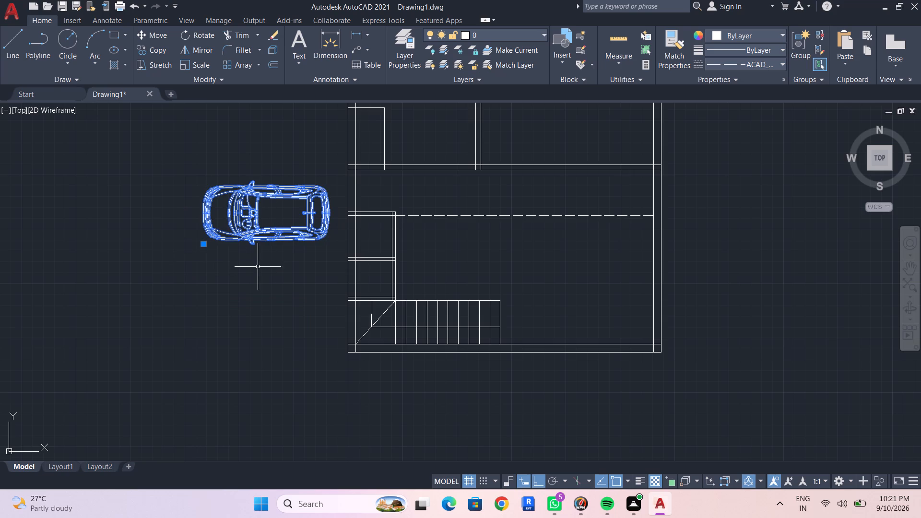
pyautogui.press('r')
pyautogui.write('o')
pyautogui.press('space')
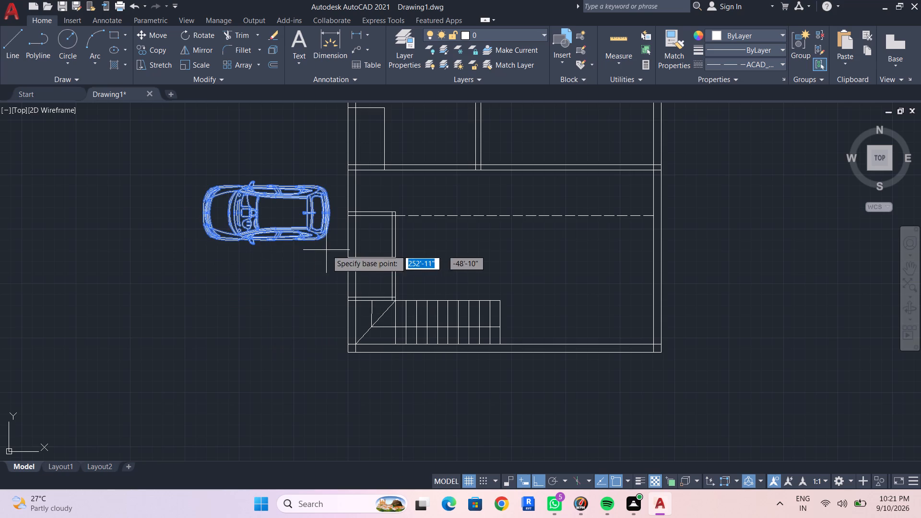
pyautogui.click(323, 235)
pyautogui.click(298, 275)
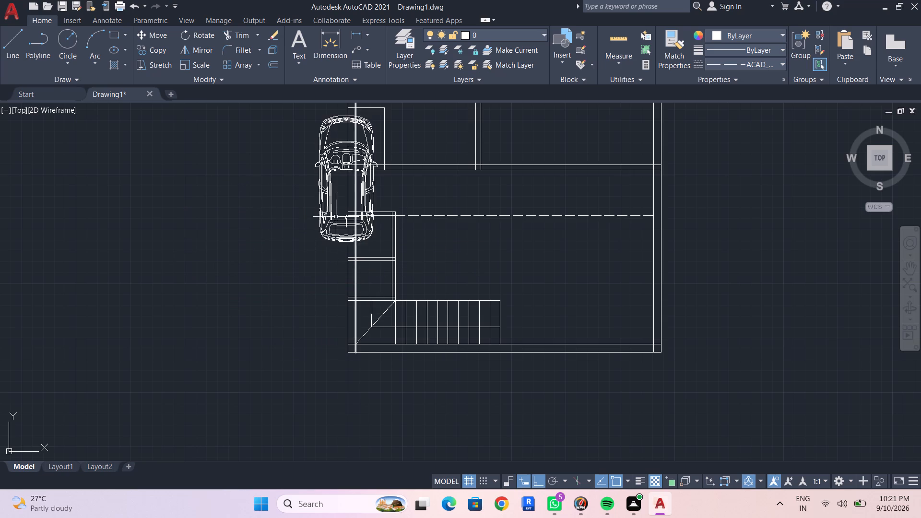
# Scale the car down freehand from its rear-left corner.
pyautogui.click(326, 220)
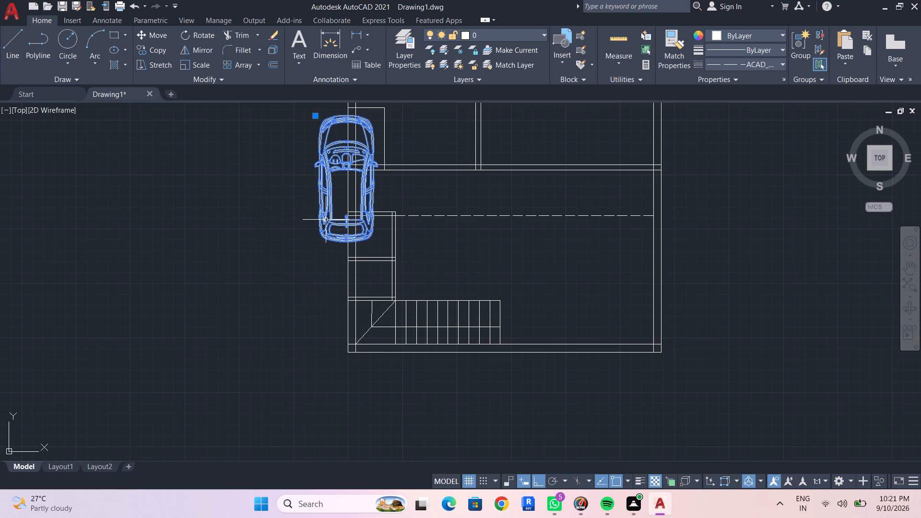
pyautogui.write('sc')
pyautogui.press('space')
pyautogui.click(327, 238)
pyautogui.click(341, 189)
pyautogui.press('Escape')
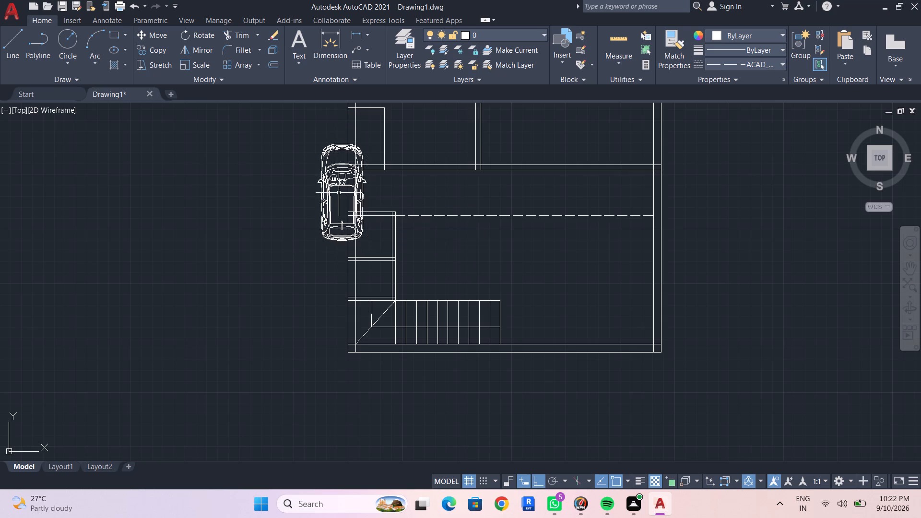
# With Ortho off, move the car into the large lower area, close to the right outer wall.
pyautogui.click(332, 185)
pyautogui.write('m')
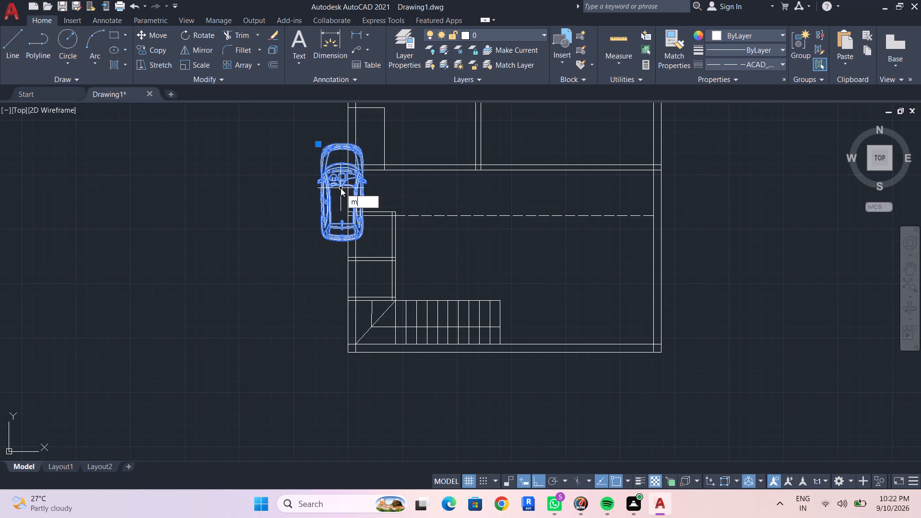
pyautogui.press('space')
pyautogui.click(341, 180)
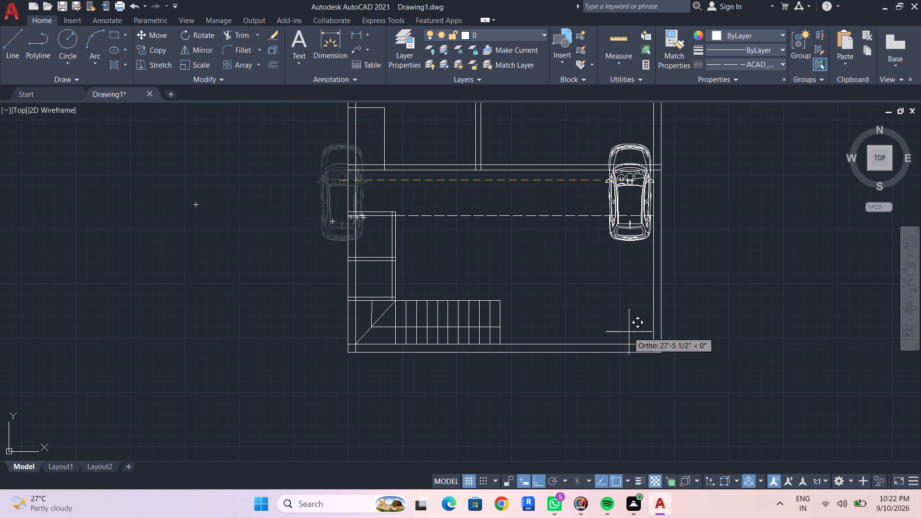
pyautogui.press('F8')
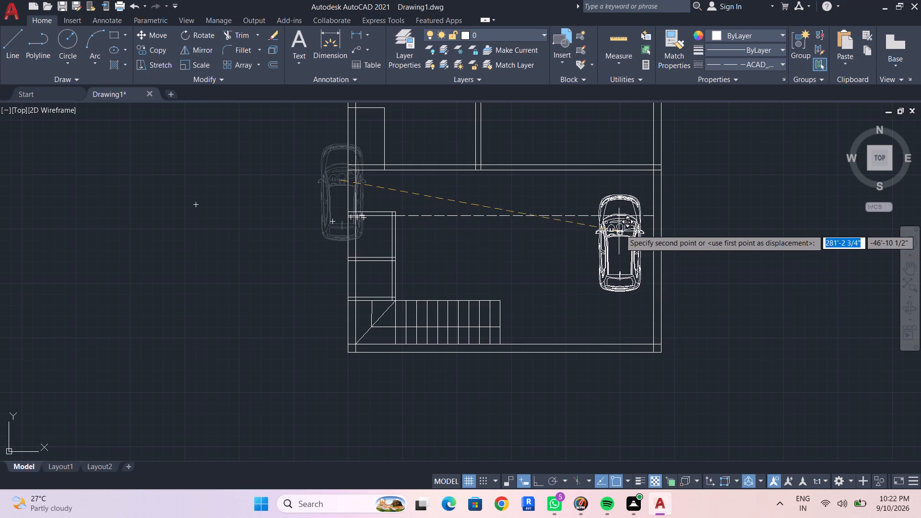
pyautogui.click(620, 228)
pyautogui.press('Escape')
pyautogui.click(620, 229)
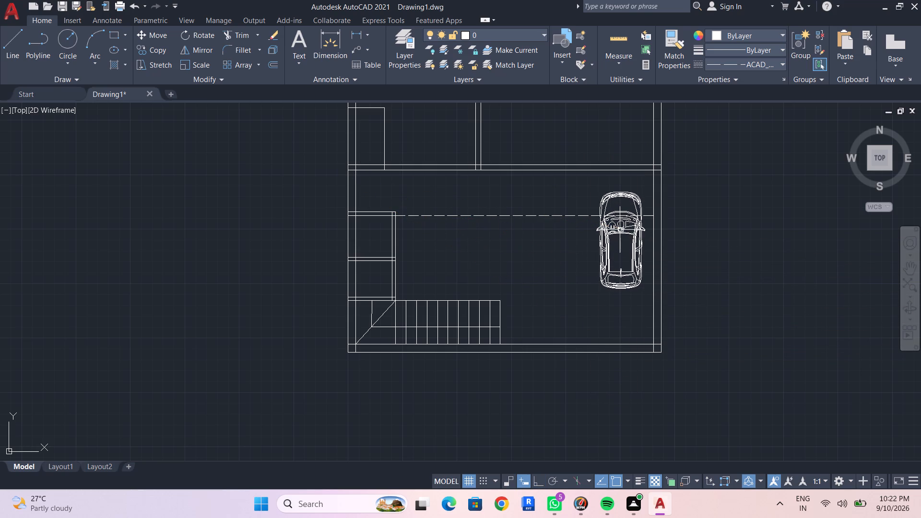
pyautogui.press('Escape')
# Scale the car up slightly freehand from its rear-left corner, keeping it inside the right outer wall.
pyautogui.click(606, 245)
pyautogui.write('sc')
pyautogui.press('space')
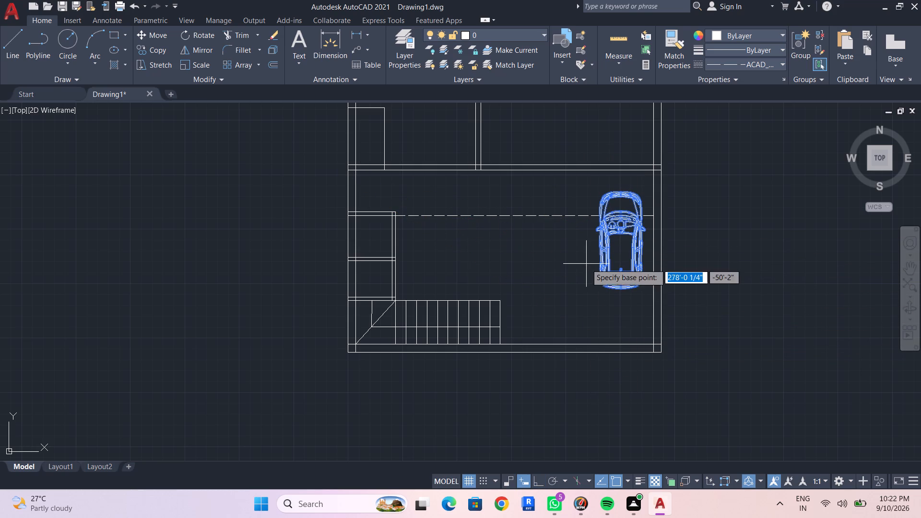
pyautogui.moveTo(604, 283); pyautogui.dragTo(602, 295)
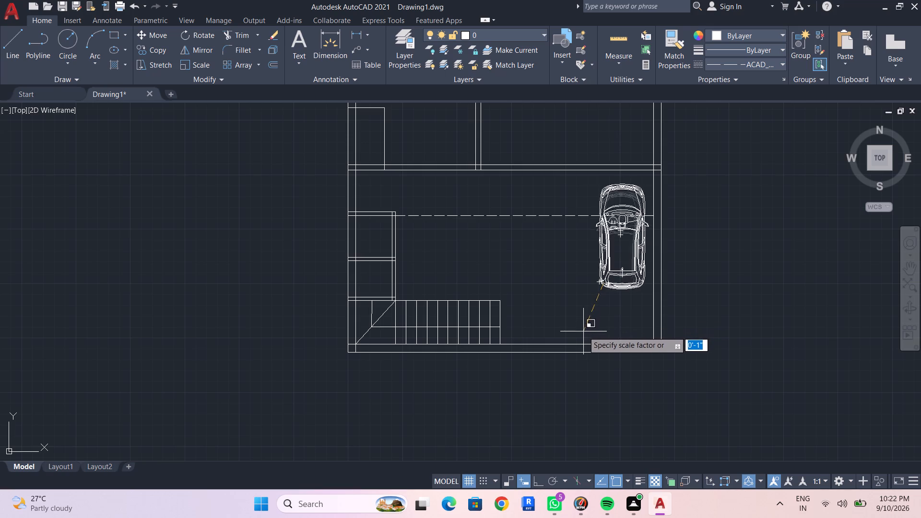
pyautogui.click(583, 333)
pyautogui.press('Escape')
# Nudge the car straight down in small increments until its front sits just below the dashed line.
pyautogui.click(616, 272)
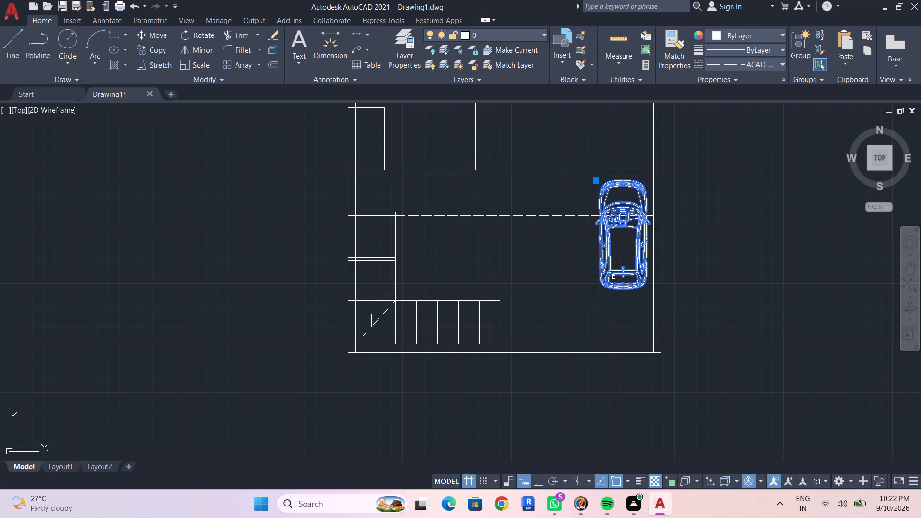
pyautogui.hotkey('ctrl', 'Down')
pyautogui.hotkey('ctrl', 'Down')
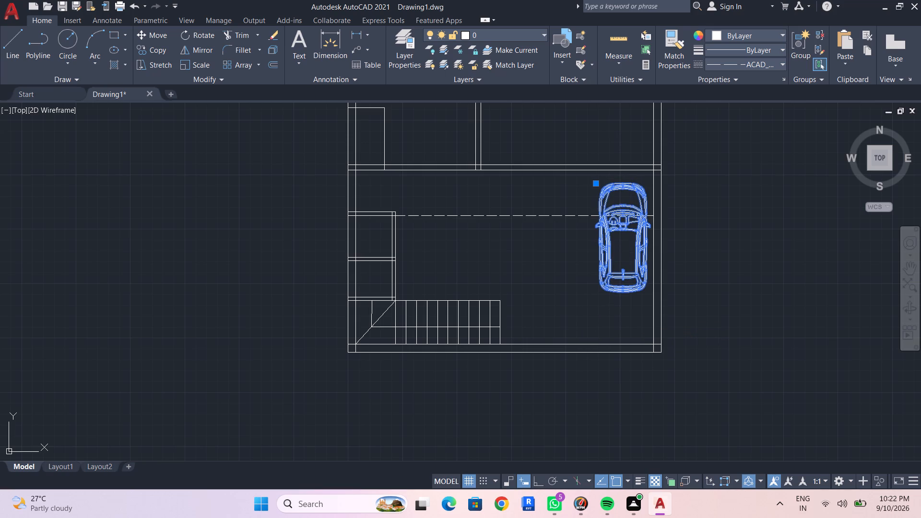
pyautogui.hotkey('ctrl', 'Down')
pyautogui.hotkey('ctrl', 'Down')
pyautogui.hotkey('ctrl', 'Down')
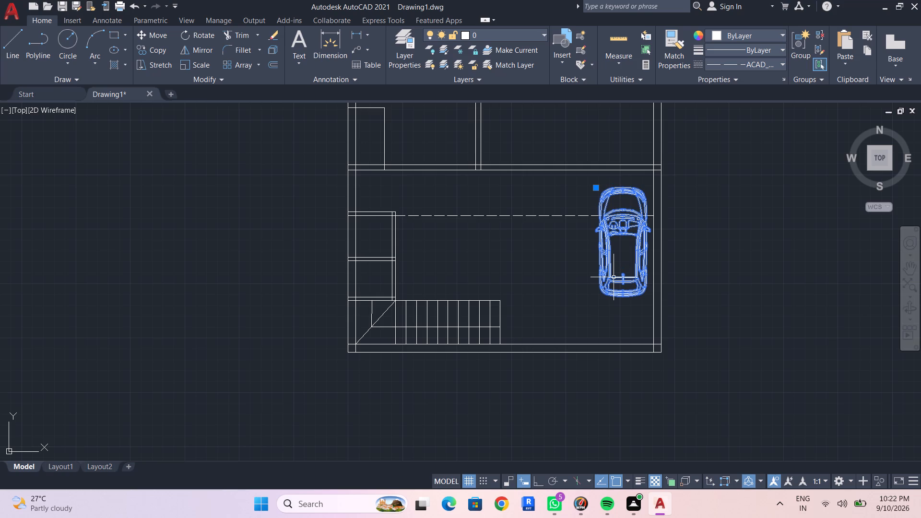
pyautogui.hotkey('ctrl', 'Down')
pyautogui.hotkey('ctrl', 'Down')
pyautogui.hotkey('ctrl', 'Down')
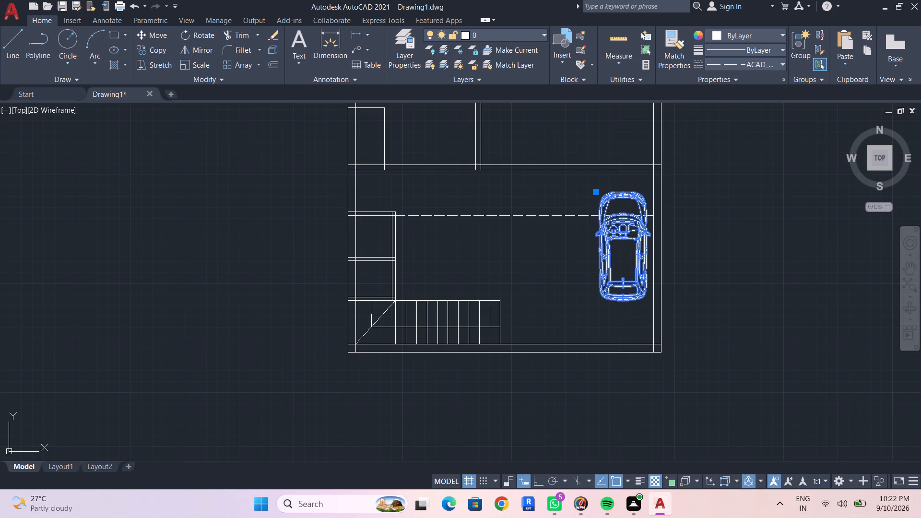
pyautogui.hotkey('ctrl', 'Down')
pyautogui.hotkey('ctrl', 'Down')
pyautogui.hotkey('ctrl', 'Down')
pyautogui.hotkey('ctrl', 'Down')
pyautogui.hotkey('ctrl', 'Down')
pyautogui.hotkey('ctrl', 'Down')
pyautogui.hotkey('ctrl', 'Down')
pyautogui.hotkey('ctrl', 'Down')
pyautogui.hotkey('ctrl', 'Down')
pyautogui.hotkey('ctrl', 'Down')
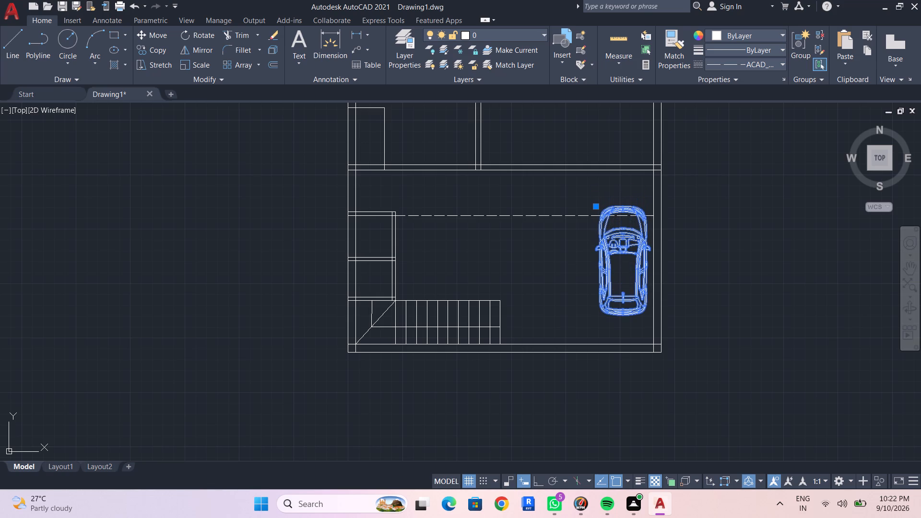
pyautogui.hotkey('ctrl', 'Down')
pyautogui.hotkey('ctrl', 'Down')
pyautogui.hotkey('ctrl', 'Down')
pyautogui.hotkey('ctrl', 'Down')
pyautogui.hotkey('ctrl', 'Down')
pyautogui.hotkey('ctrl', 'Down')
pyautogui.hotkey('ctrl', 'Down')
pyautogui.hotkey('ctrl', 'Down')
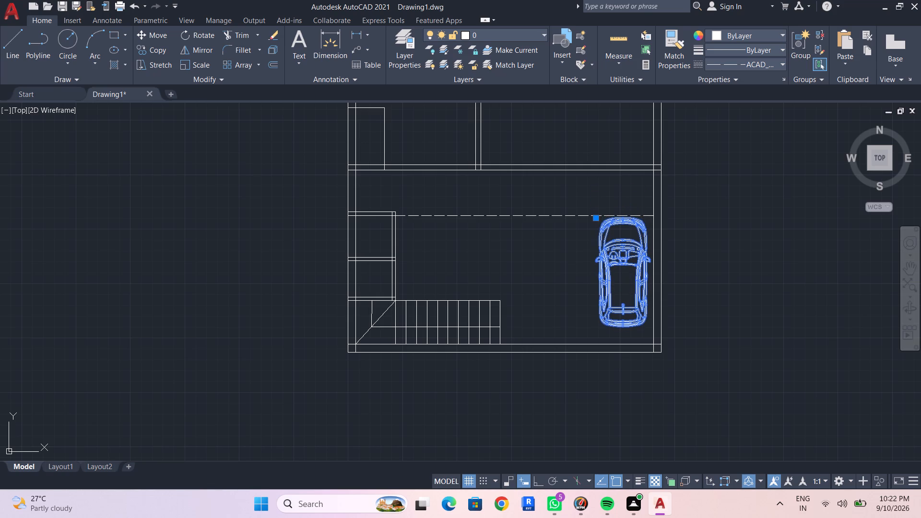
pyautogui.hotkey('ctrl', 'Down')
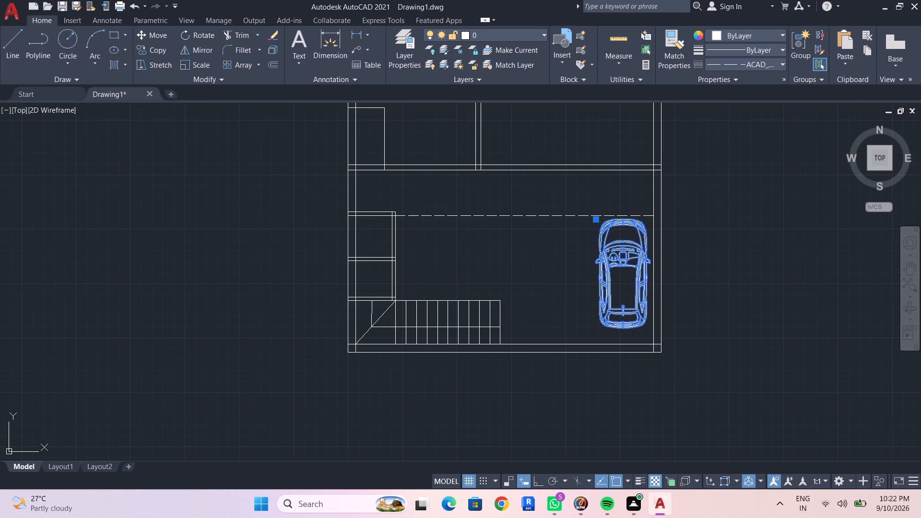
pyautogui.hotkey('ctrl', 'Down')
pyautogui.press('Escape')
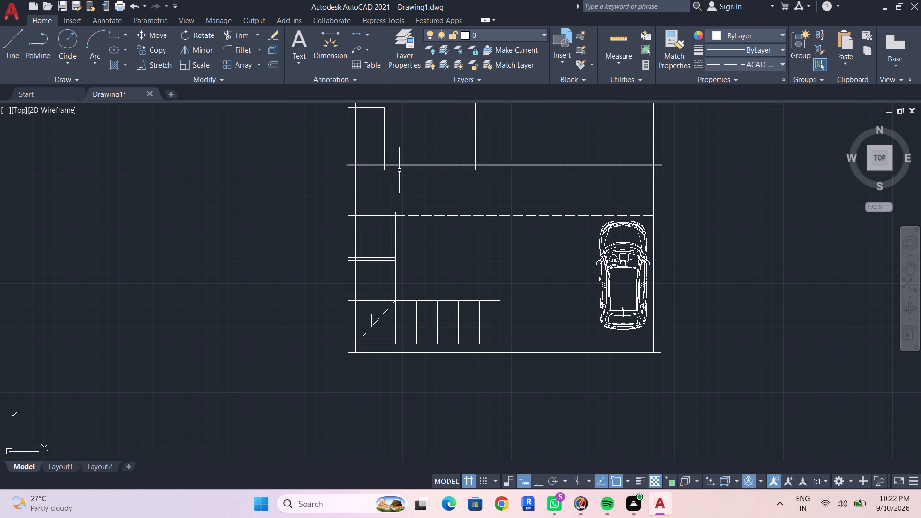
pyautogui.press('Escape')
# Examine the upper part of the floor plan, focusing on the small room in its upper-left corner.
pyautogui.middleClick(468, 237)
pyautogui.scroll(-1, 462, 236)
pyautogui.moveTo(462, 238); pyautogui.dragTo(458, 259, button='middle')
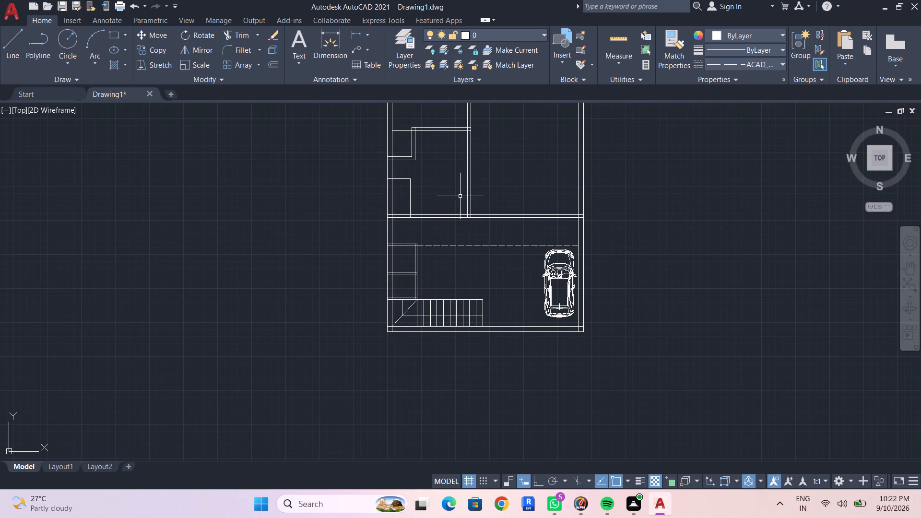
pyautogui.moveTo(455, 181); pyautogui.dragTo(429, 288, button='middle')
pyautogui.moveTo(445, 185); pyautogui.dragTo(429, 288, button='middle')
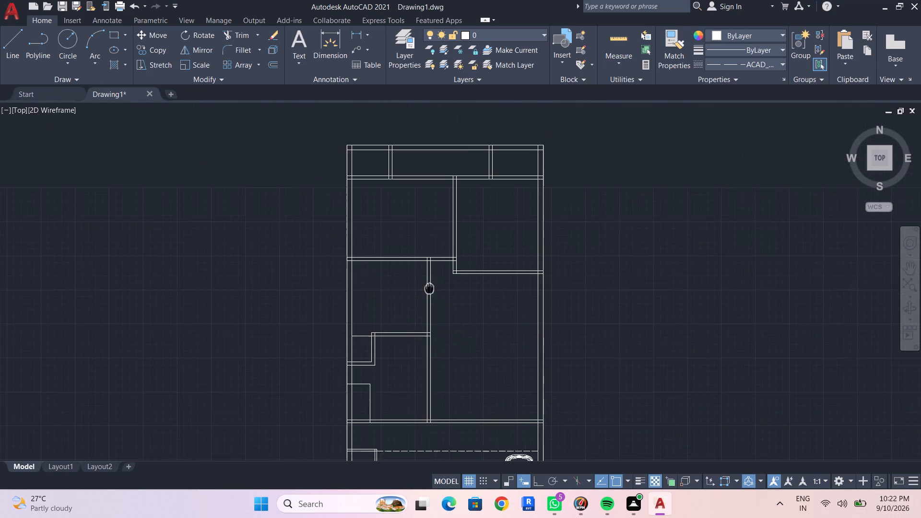
pyautogui.moveTo(429, 288); pyautogui.dragTo(428, 296, button='middle')
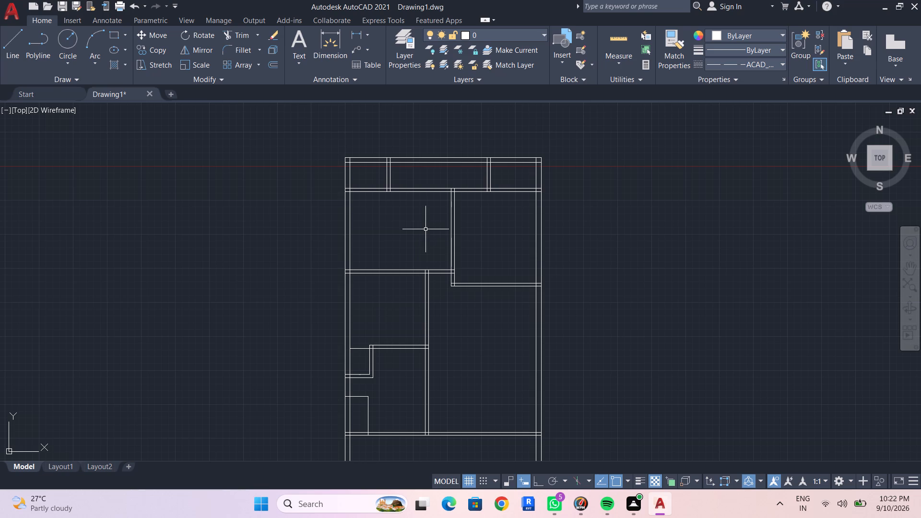
pyautogui.moveTo(435, 231); pyautogui.dragTo(431, 258, button='middle')
pyautogui.scroll(3, 373, 212)
pyautogui.middleClick(370, 217)
pyautogui.scroll(-1, 376, 209)
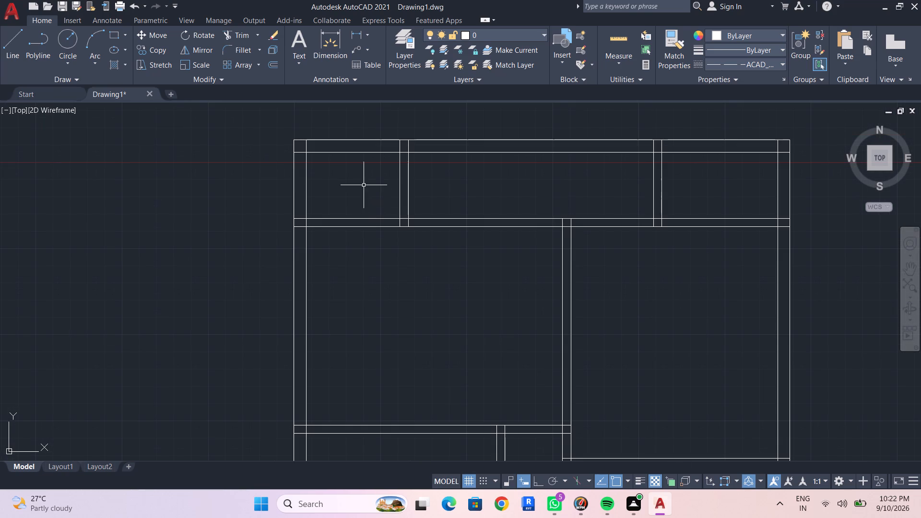
# Set the Standard text style's height to 8" and make it the current style.
pyautogui.write('st')
pyautogui.press('Return')
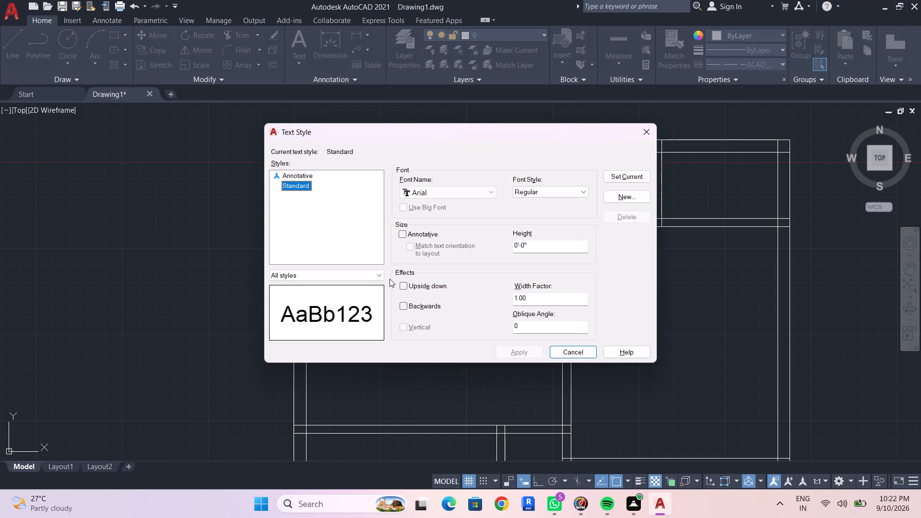
pyautogui.click(542, 246)
pyautogui.moveTo(540, 246); pyautogui.dragTo(490, 247)
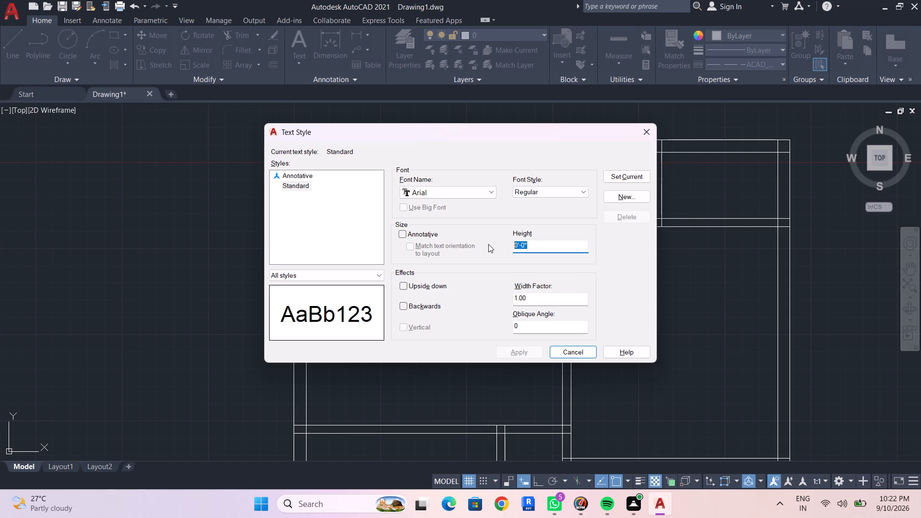
pyautogui.write('8"')
pyautogui.press('Return')
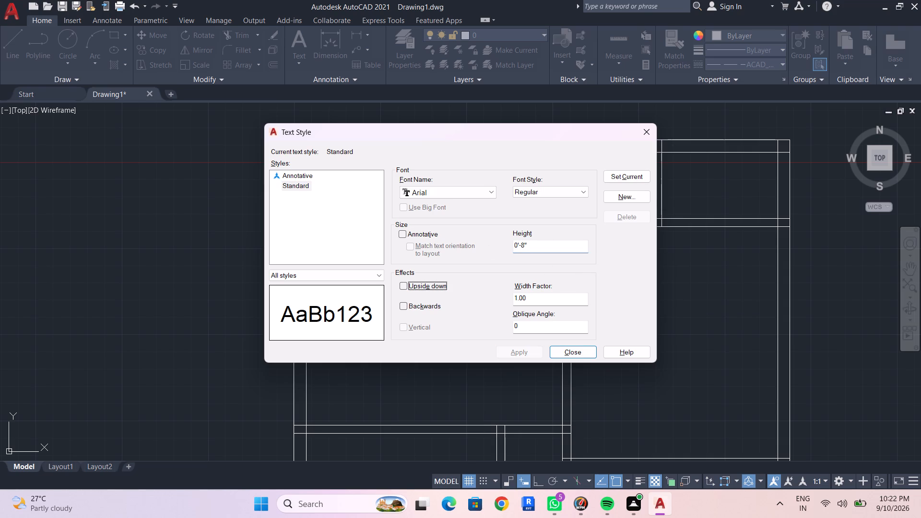
pyautogui.click(638, 177)
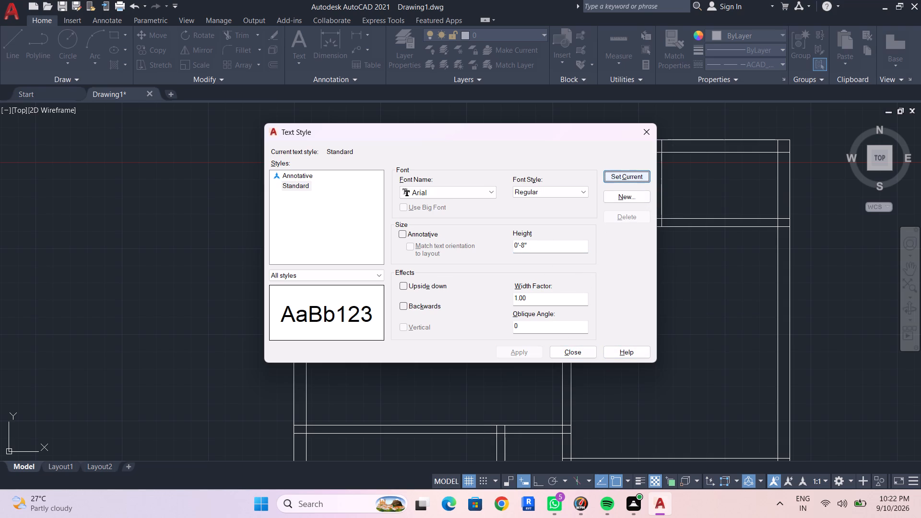
pyautogui.click(575, 355)
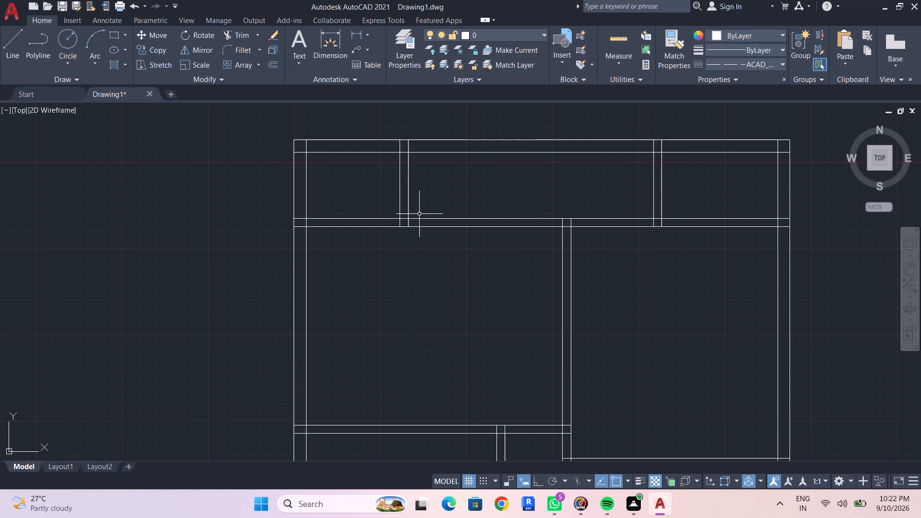
# Insert the recent bed block A$C214F6537 into the empty space outside the plan's left outer wall.
pyautogui.moveTo(467, 326); pyautogui.dragTo(471, 291, button='middle')
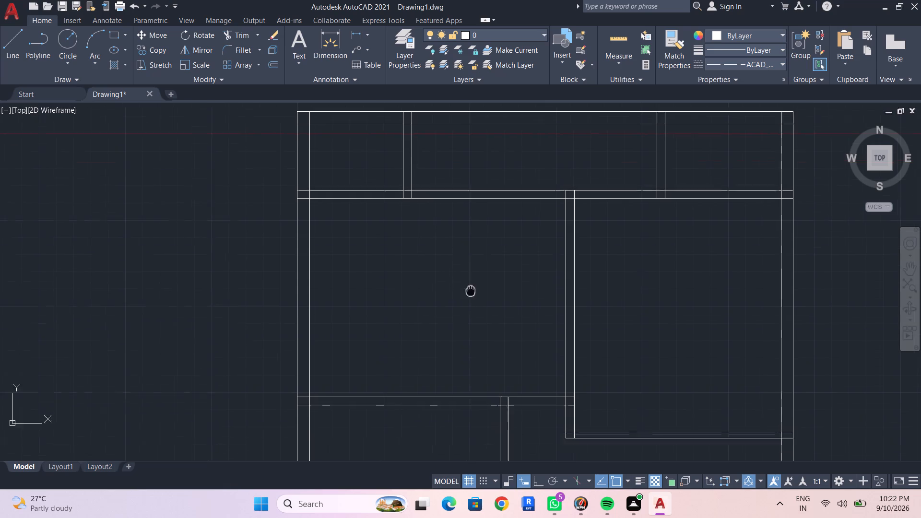
pyautogui.moveTo(471, 291); pyautogui.dragTo(480, 241, button='middle')
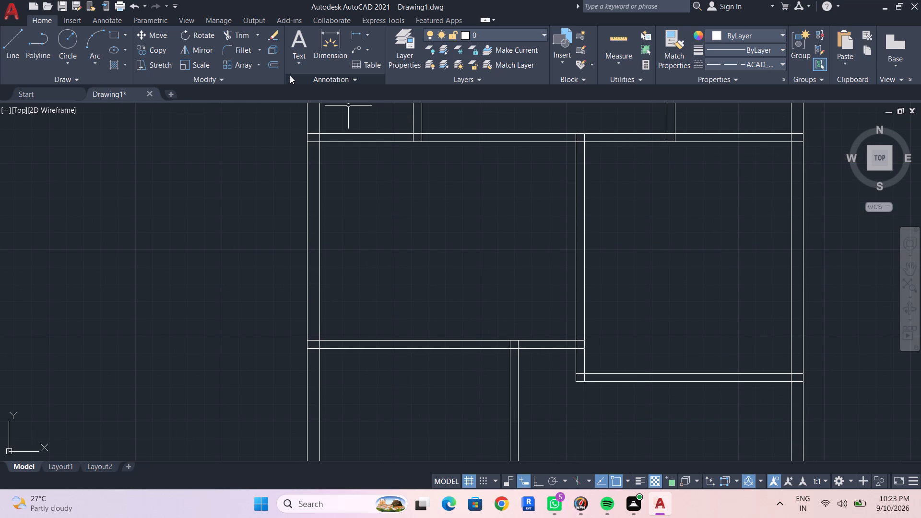
pyautogui.hotkey('ctrl', '2')
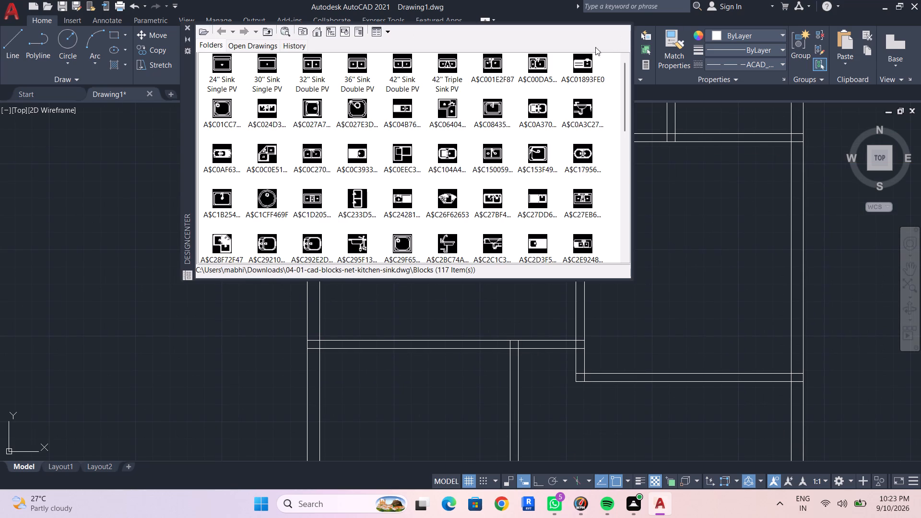
pyautogui.click(186, 28)
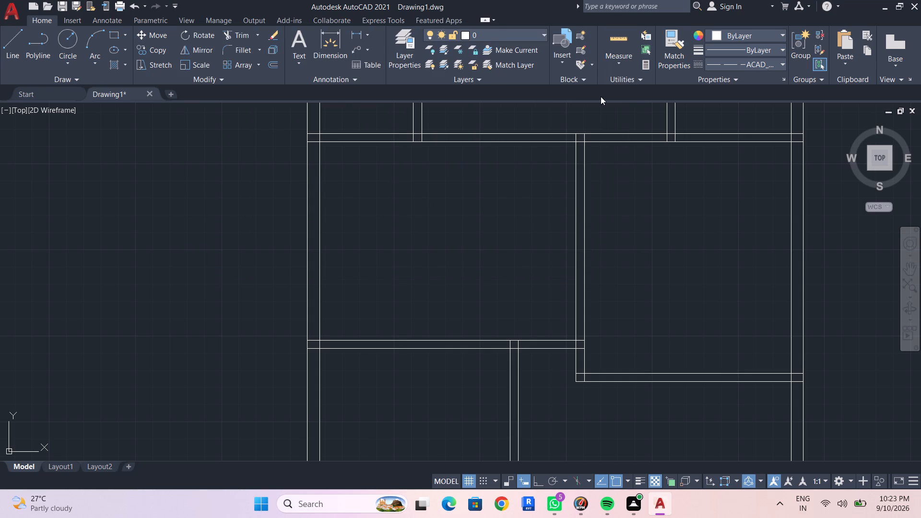
pyautogui.click(564, 42)
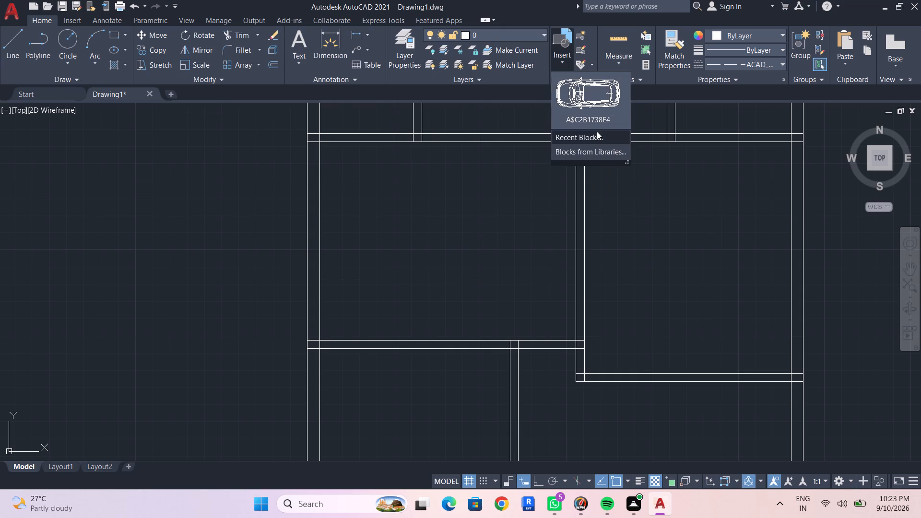
pyautogui.click(596, 133)
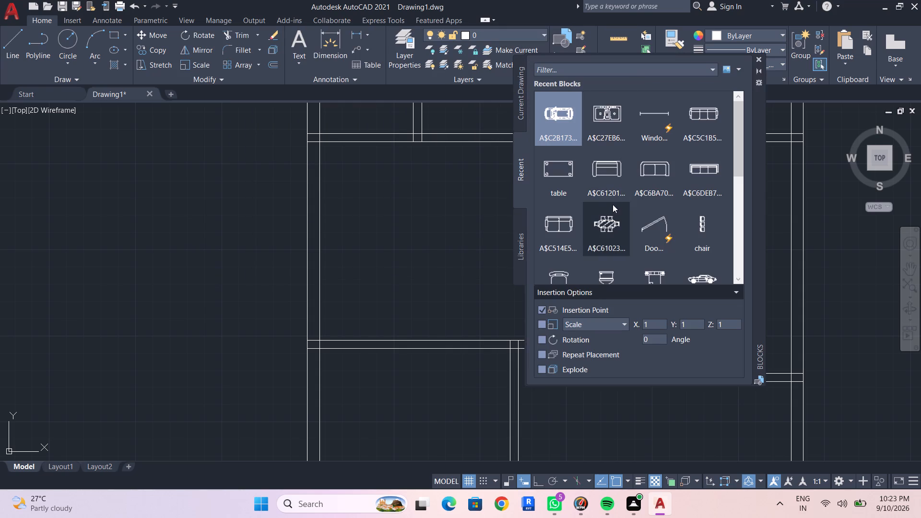
pyautogui.scroll(-5, 635, 231)
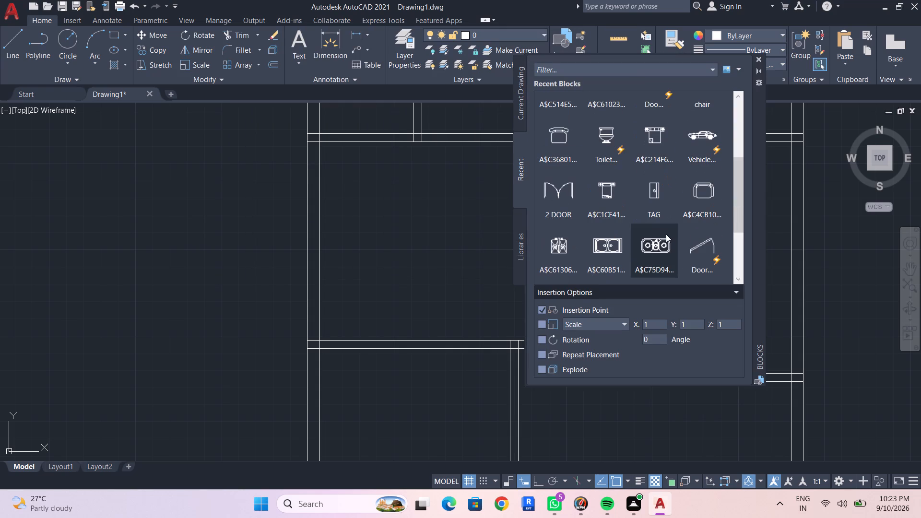
pyautogui.scroll(-6, 659, 216)
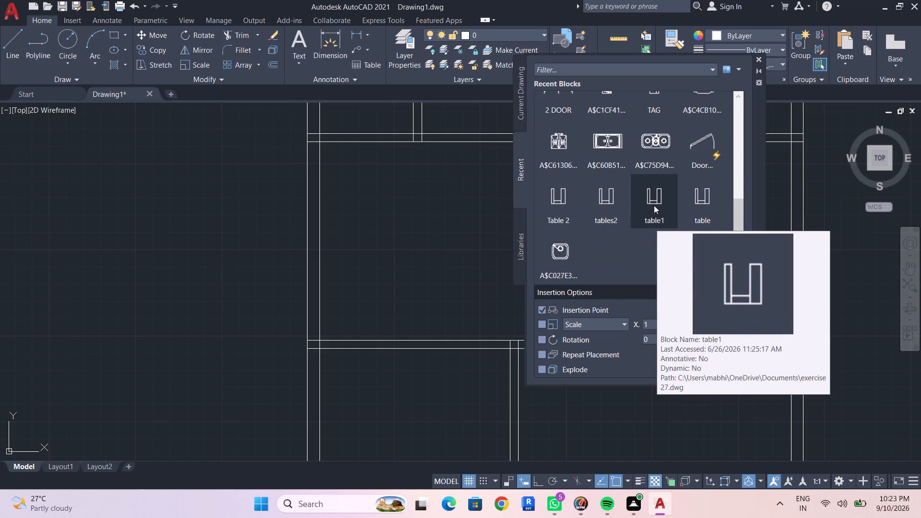
pyautogui.scroll(7, 653, 205)
pyautogui.scroll(-2, 644, 196)
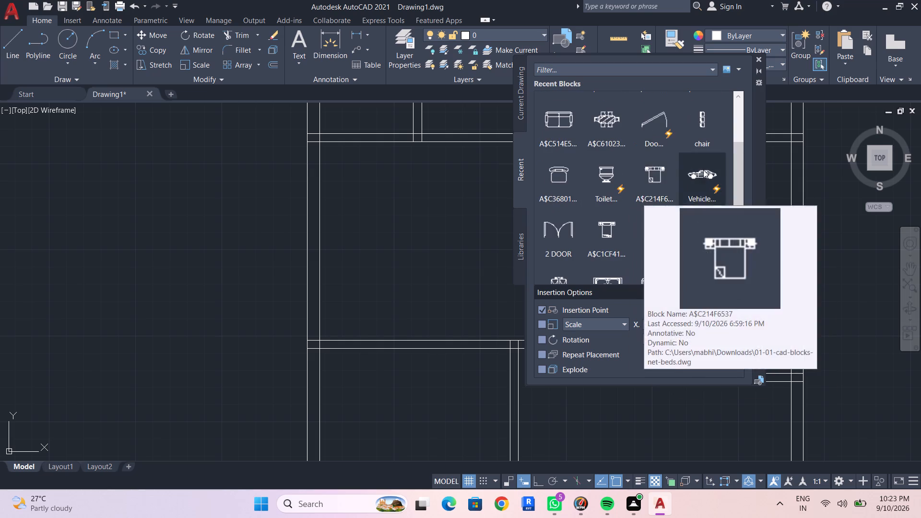
pyautogui.scroll(1, 627, 153)
pyautogui.scroll(-1, 644, 202)
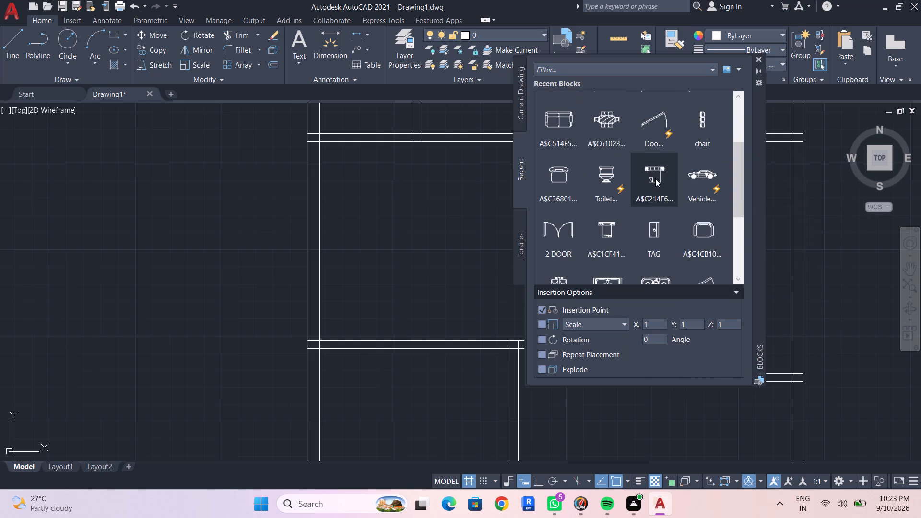
pyautogui.moveTo(656, 177); pyautogui.dragTo(240, 200)
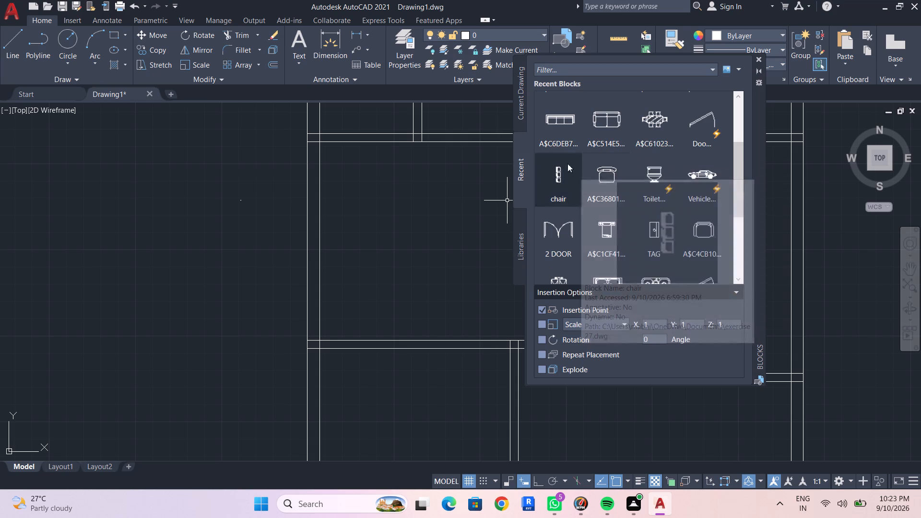
# Insert the recent double-bowl sink block A$C27EB6… and the dining table block A$C61023… outside the plan's left outer wall.
pyautogui.scroll(3, 597, 132)
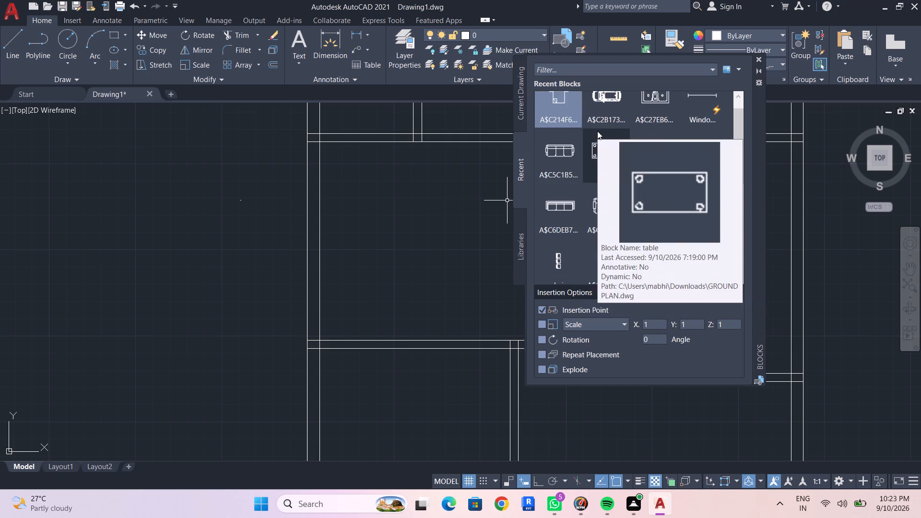
pyautogui.scroll(3, 586, 128)
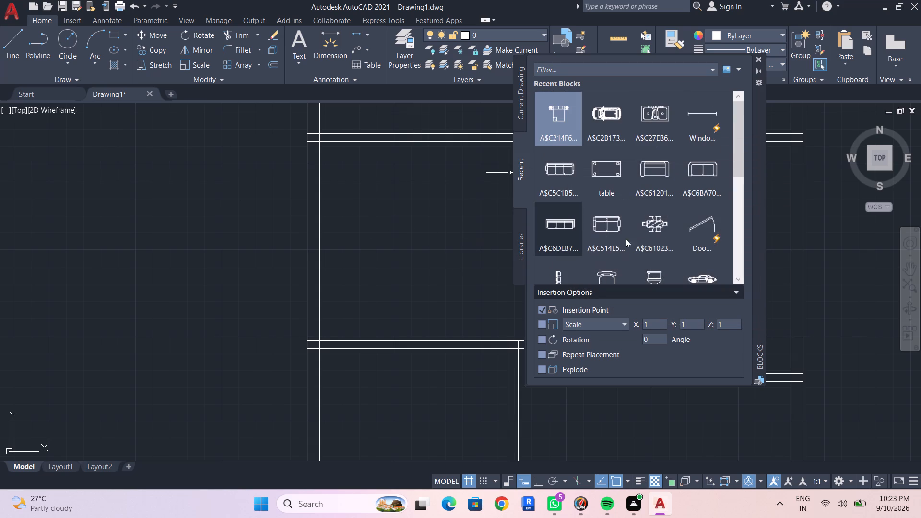
pyautogui.moveTo(657, 112); pyautogui.dragTo(186, 254)
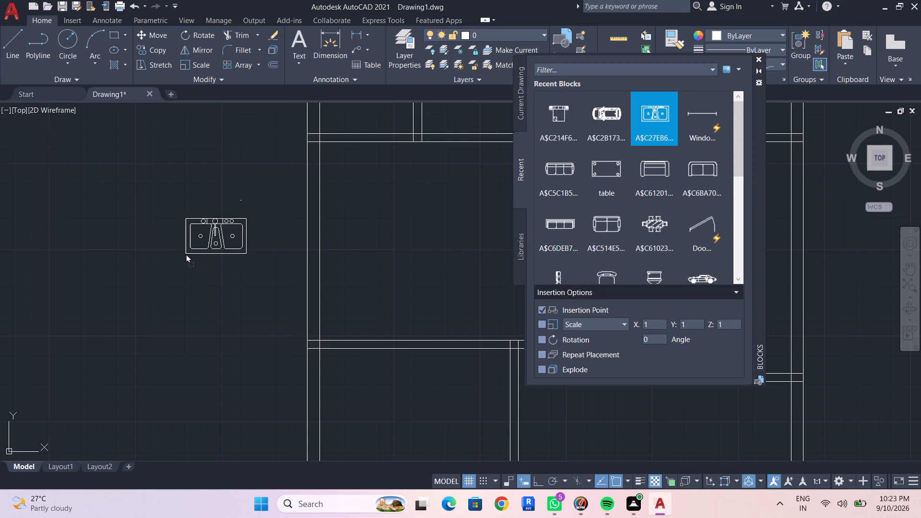
pyautogui.moveTo(186, 254); pyautogui.dragTo(173, 251)
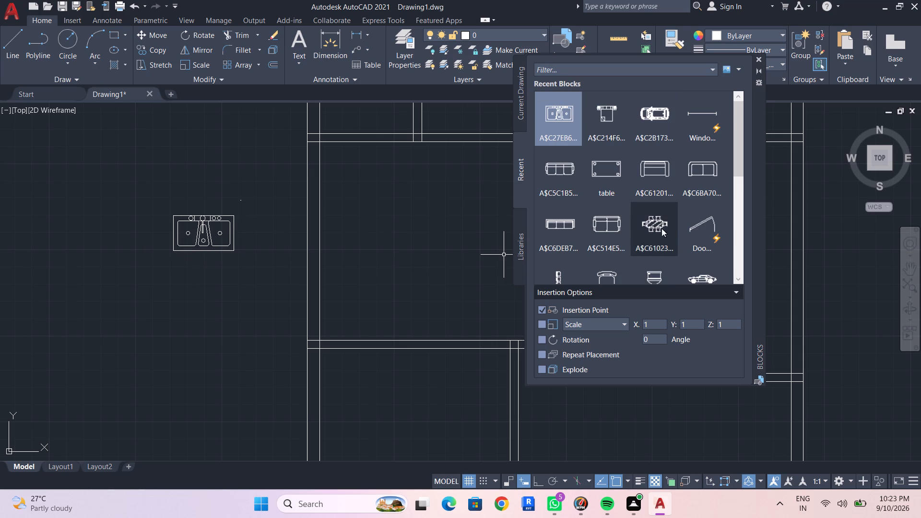
pyautogui.moveTo(657, 226); pyautogui.dragTo(192, 197)
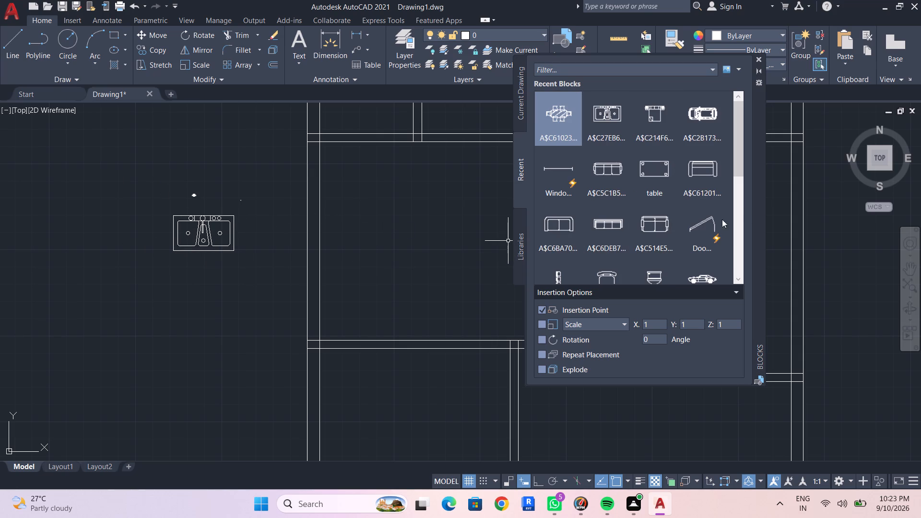
# Insert the three recent sofa blocks A$C6BA70…, A$C514E5… and A$C5C1B5… above the sink, outside the left outer wall.
pyautogui.moveTo(555, 227); pyautogui.dragTo(521, 229)
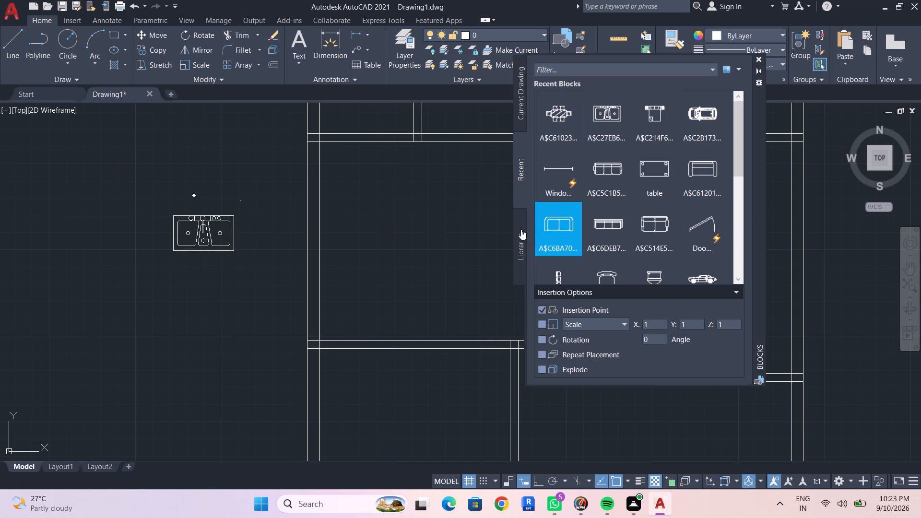
pyautogui.moveTo(521, 229); pyautogui.dragTo(207, 174)
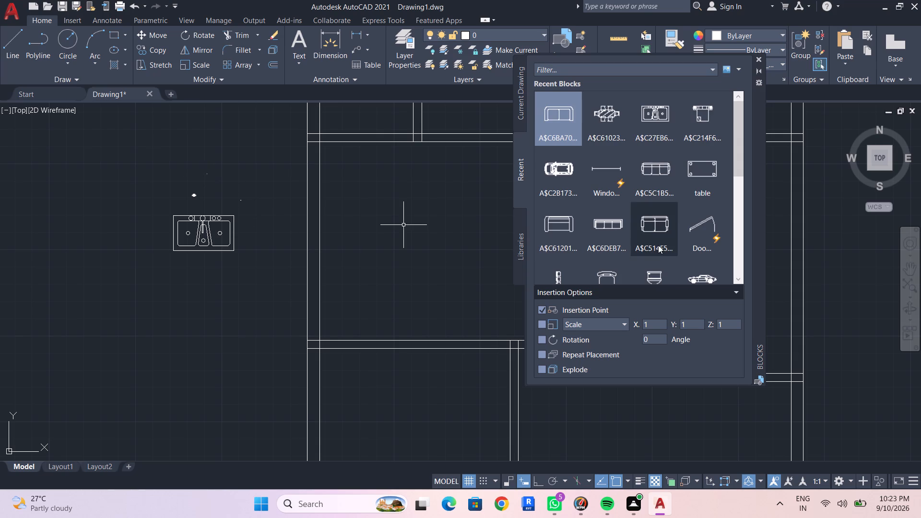
pyautogui.moveTo(654, 228); pyautogui.dragTo(578, 231)
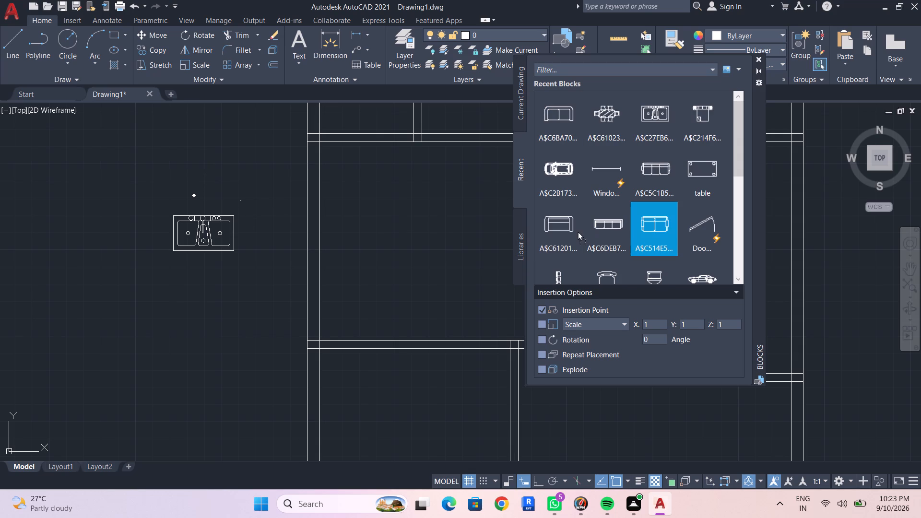
pyautogui.moveTo(578, 231); pyautogui.dragTo(651, 223)
pyautogui.moveTo(651, 223); pyautogui.dragTo(241, 167)
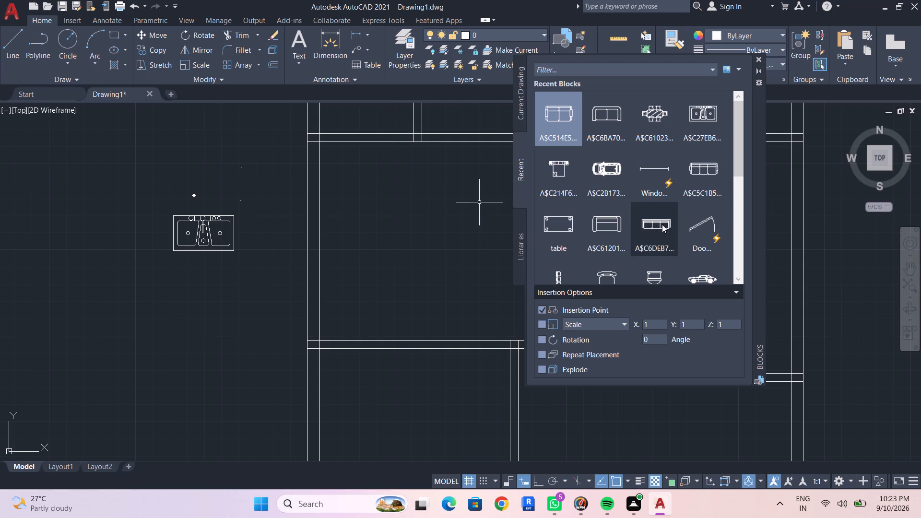
pyautogui.moveTo(702, 170); pyautogui.dragTo(209, 162)
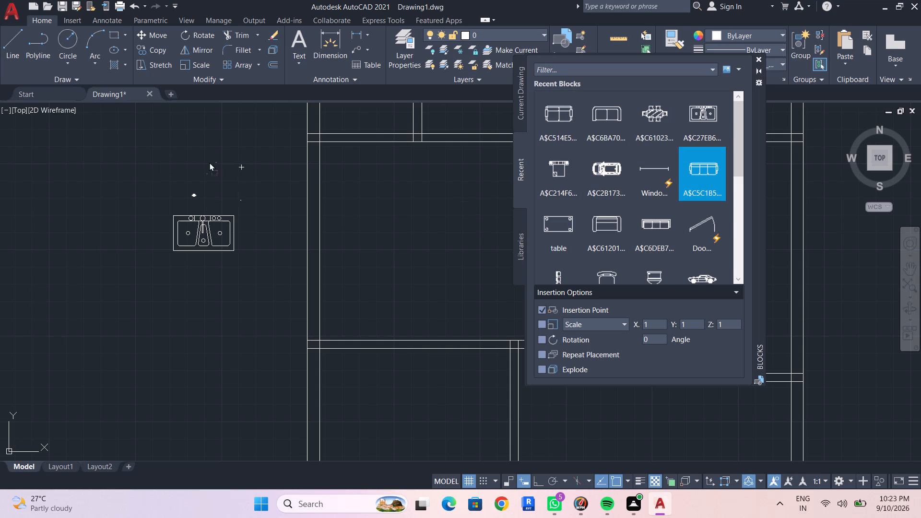
pyautogui.moveTo(209, 162); pyautogui.dragTo(133, 180)
# Insert the recent toilet block beside the sink, on the side away from the floor plan.
pyautogui.scroll(-2, 611, 247)
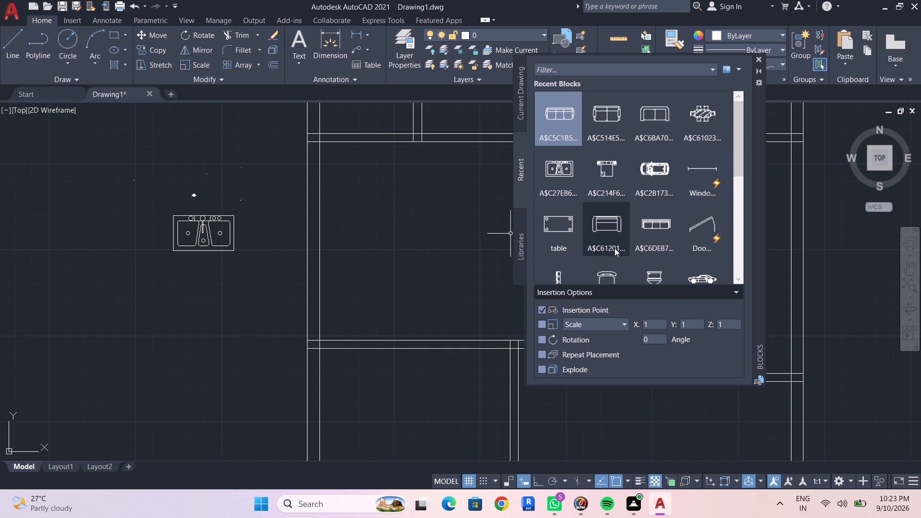
pyautogui.moveTo(656, 223); pyautogui.dragTo(73, 256)
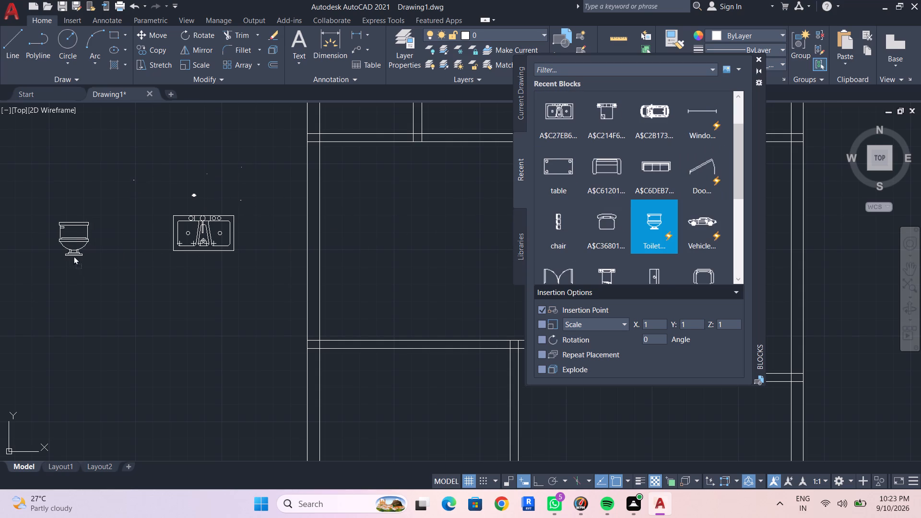
pyautogui.moveTo(73, 256); pyautogui.dragTo(118, 254)
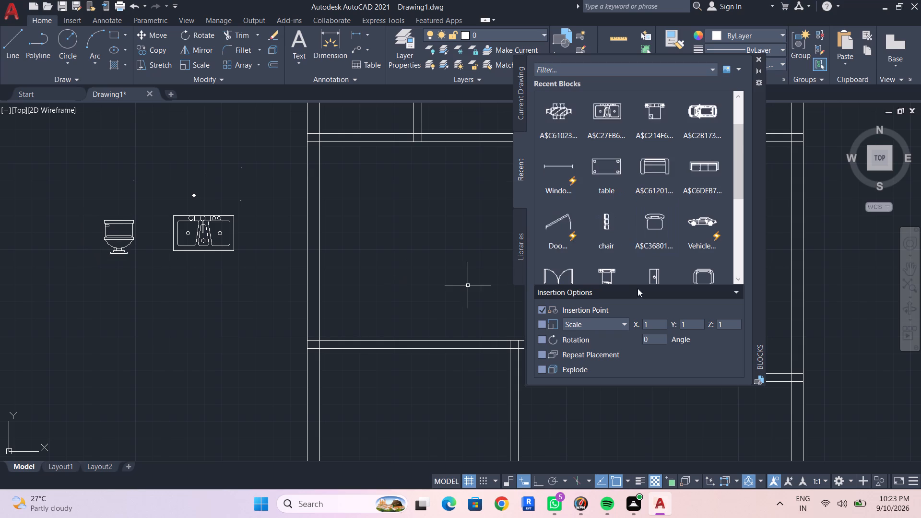
# Insert the second recent bed block, A$C1CF41…, above the other blocks outside the left outer wall.
pyautogui.scroll(-2, 645, 264)
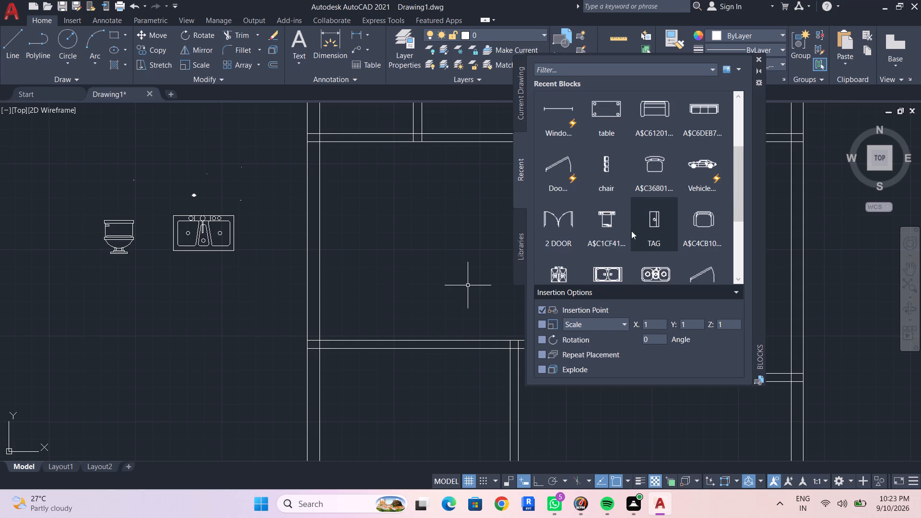
pyautogui.moveTo(608, 223); pyautogui.dragTo(347, 247)
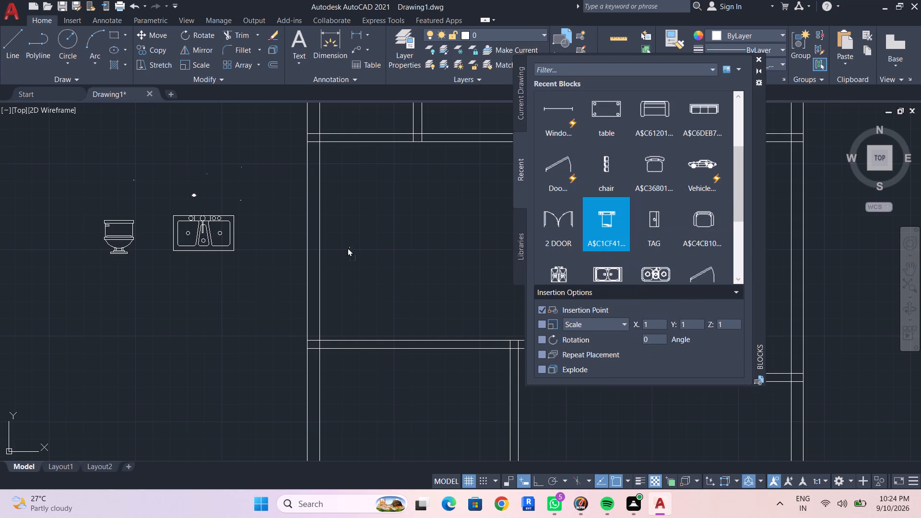
pyautogui.moveTo(347, 247); pyautogui.dragTo(131, 132)
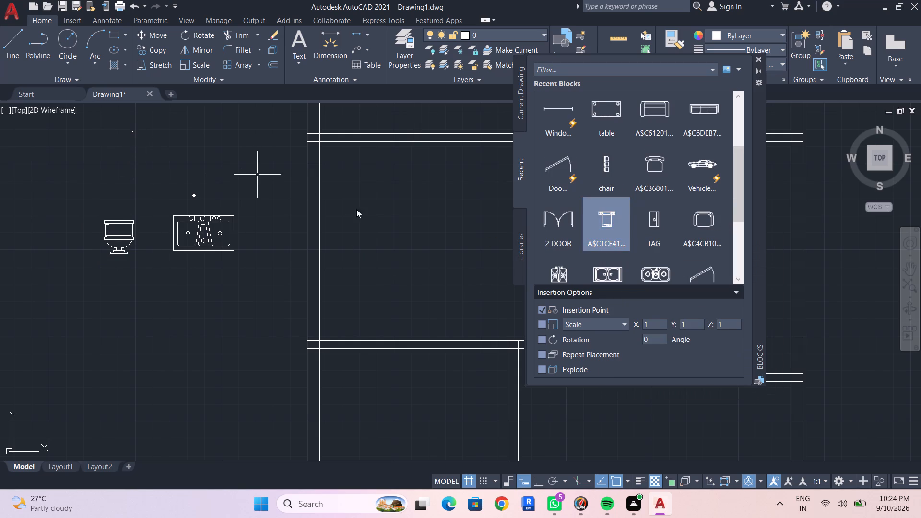
# Insert the recent single swing door block below the toilet and sink, outside the left outer wall.
pyautogui.moveTo(610, 159); pyautogui.dragTo(371, 236)
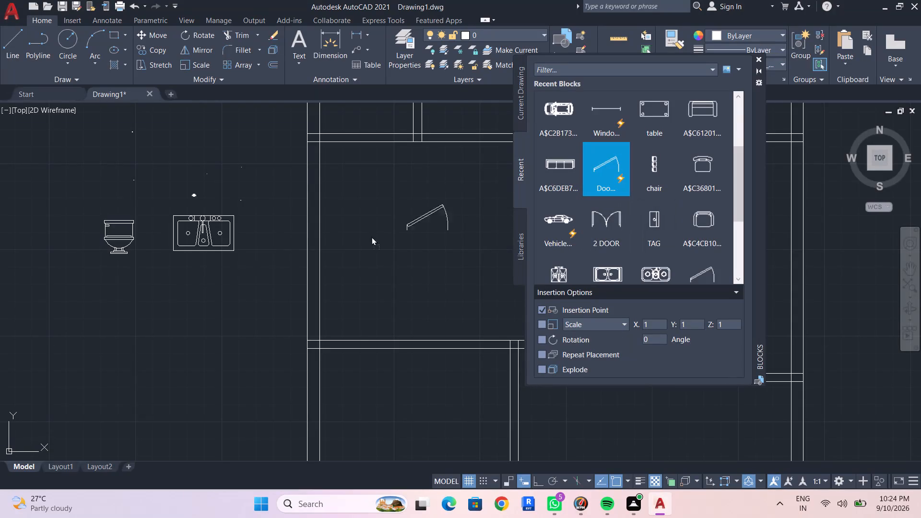
pyautogui.moveTo(371, 236); pyautogui.dragTo(139, 298)
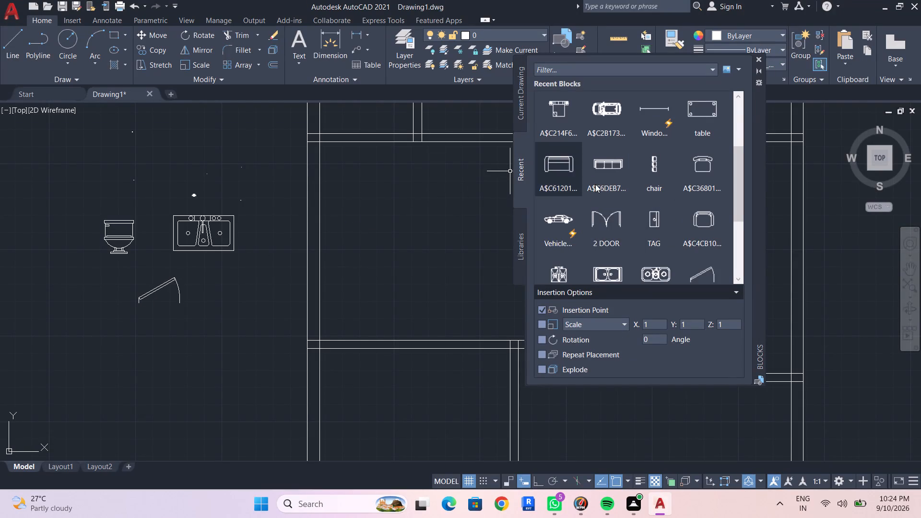
# Insert the recent window block above and beyond the toilet, away from the floor plan, and close the block library.
pyautogui.moveTo(653, 110); pyautogui.dragTo(28, 203)
pyautogui.scroll(-2, 670, 254)
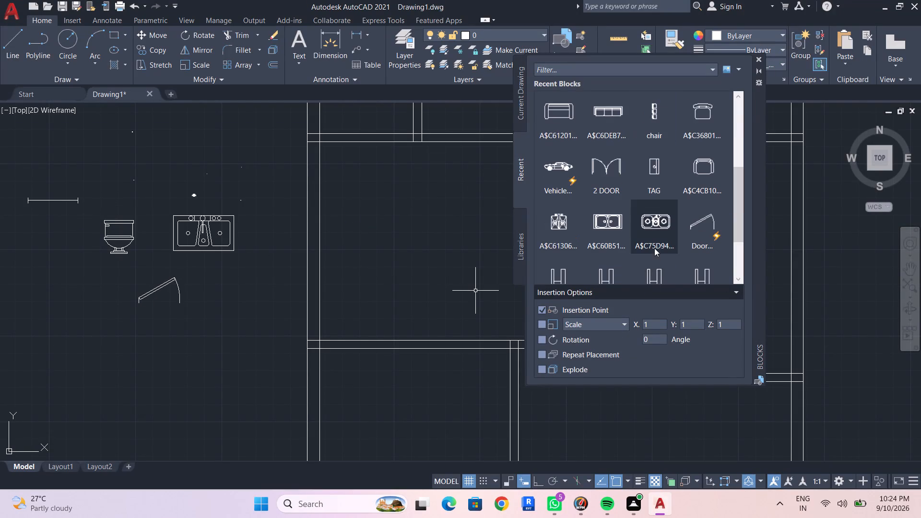
pyautogui.scroll(-4, 654, 249)
pyautogui.scroll(-3, 614, 270)
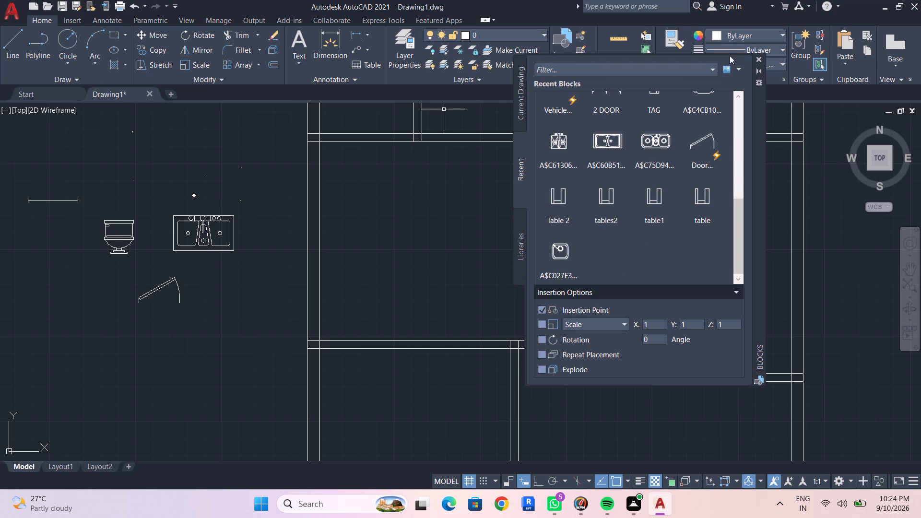
pyautogui.click(758, 58)
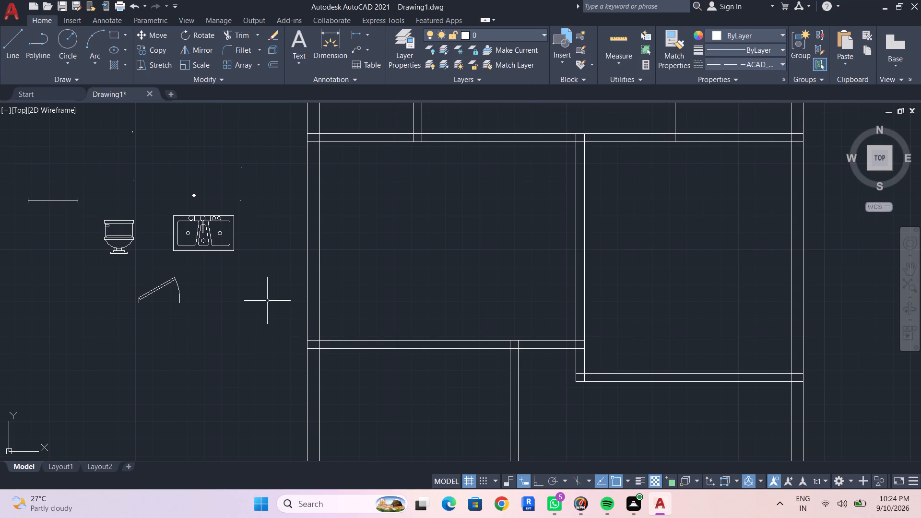
# Move the tiny three-seat sofa block from above the toilet to open space farther up and away from the floor plan.
pyautogui.moveTo(322, 265); pyautogui.dragTo(329, 256, button='middle')
pyautogui.scroll(-2, 355, 247)
pyautogui.moveTo(392, 255); pyautogui.dragTo(380, 261, button='middle')
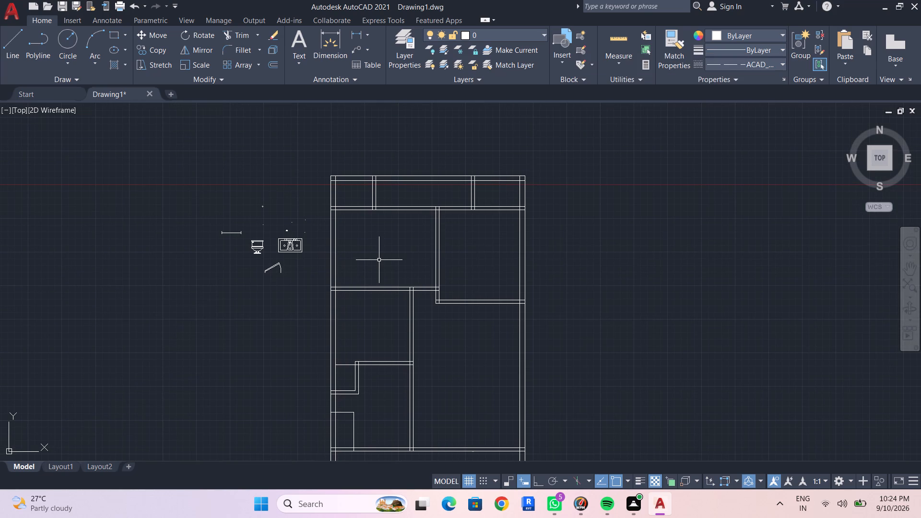
pyautogui.scroll(2, 268, 212)
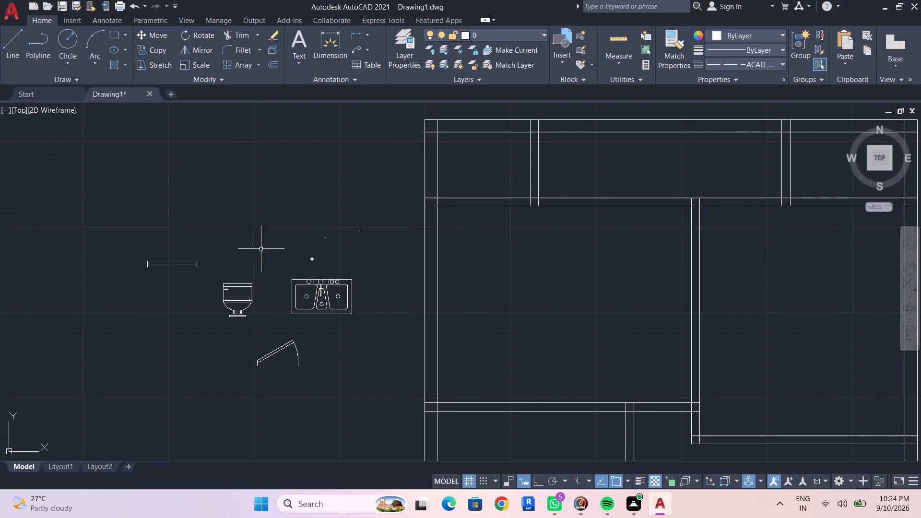
pyautogui.click(253, 245)
pyautogui.write('sc')
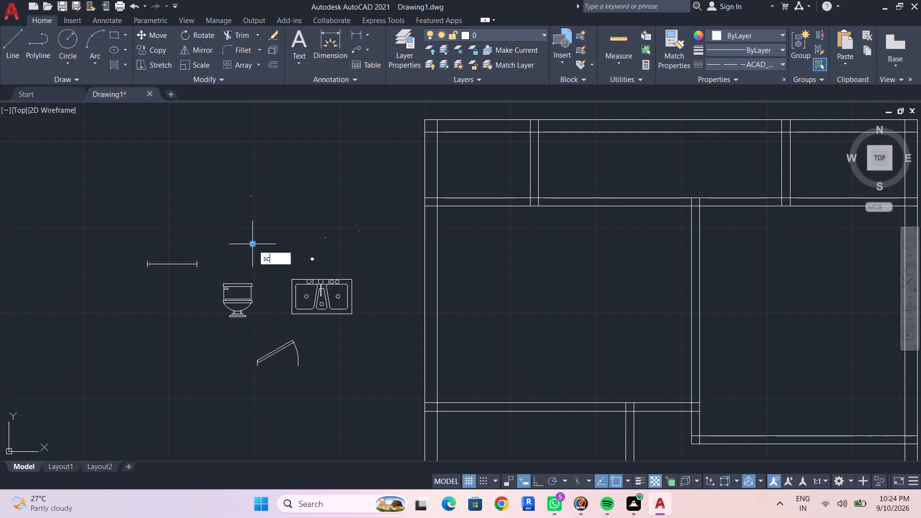
pyautogui.moveTo(253, 245); pyautogui.dragTo(211, 231)
pyautogui.press('Escape')
pyautogui.moveTo(254, 244); pyautogui.dragTo(143, 165)
pyautogui.click(143, 165)
pyautogui.press('Escape')
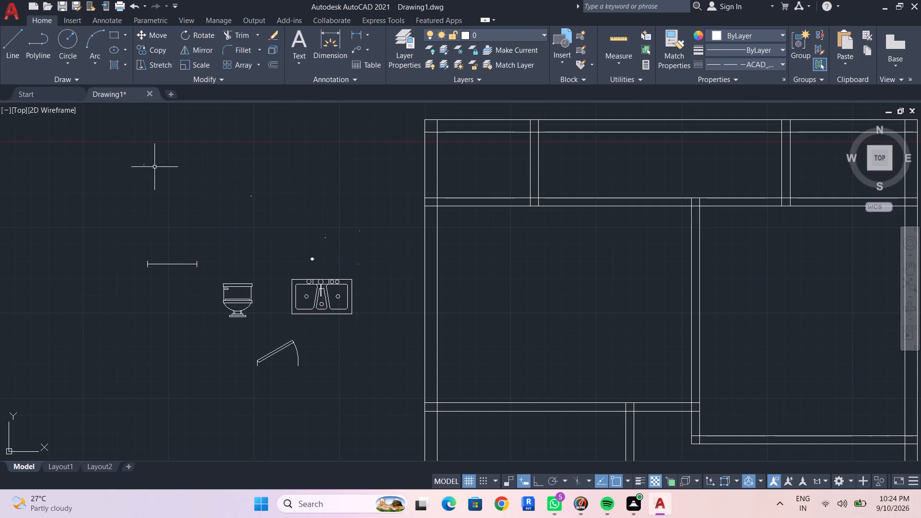
# Scale up the relocated tiny three-seat sofa block by eye to furniture size, using its insertion point as base.
pyautogui.click(143, 165)
pyautogui.write('sc')
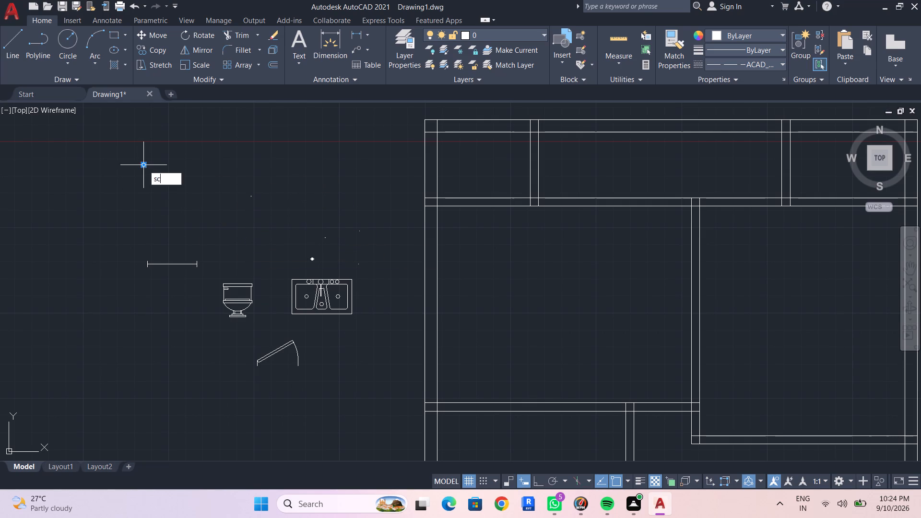
pyautogui.press('space')
pyautogui.click(143, 167)
pyautogui.click(115, 216)
pyautogui.press('`')
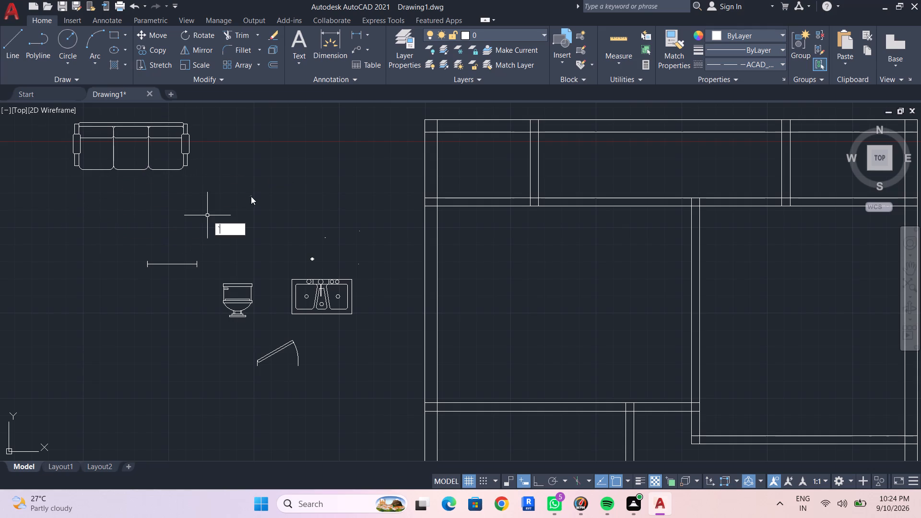
pyautogui.press('Escape')
# Scale up the tiny bed block above the toilet by eye from its insertion point to furniture size.
pyautogui.click(251, 196)
pyautogui.write('sc')
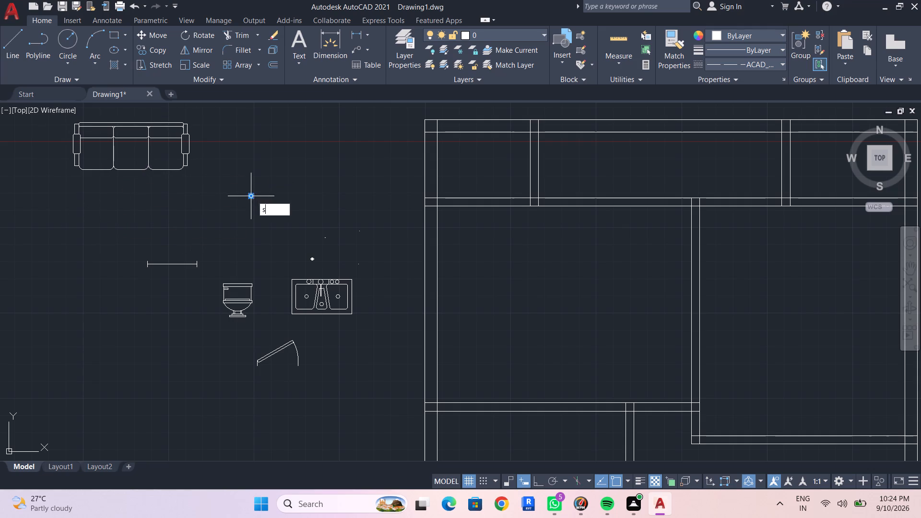
pyautogui.press('space')
pyautogui.moveTo(252, 196); pyautogui.dragTo(248, 200)
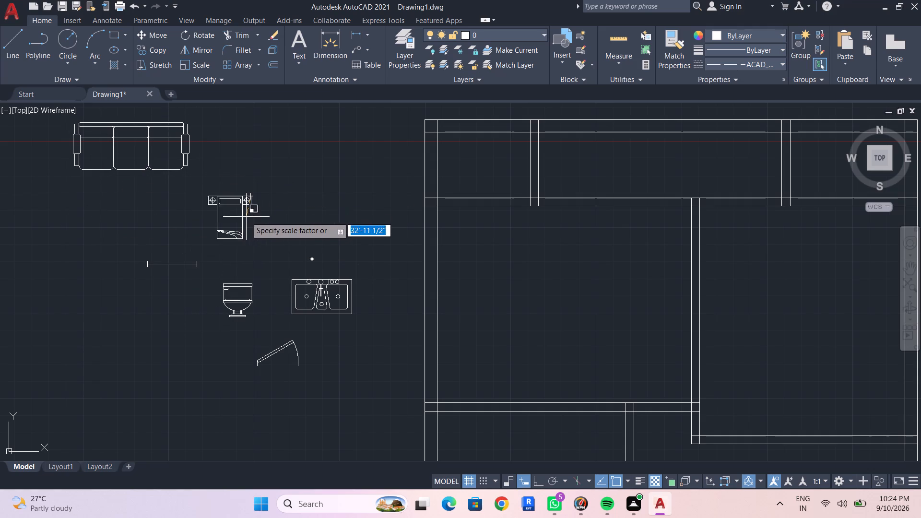
pyautogui.click(241, 228)
pyautogui.press('`')
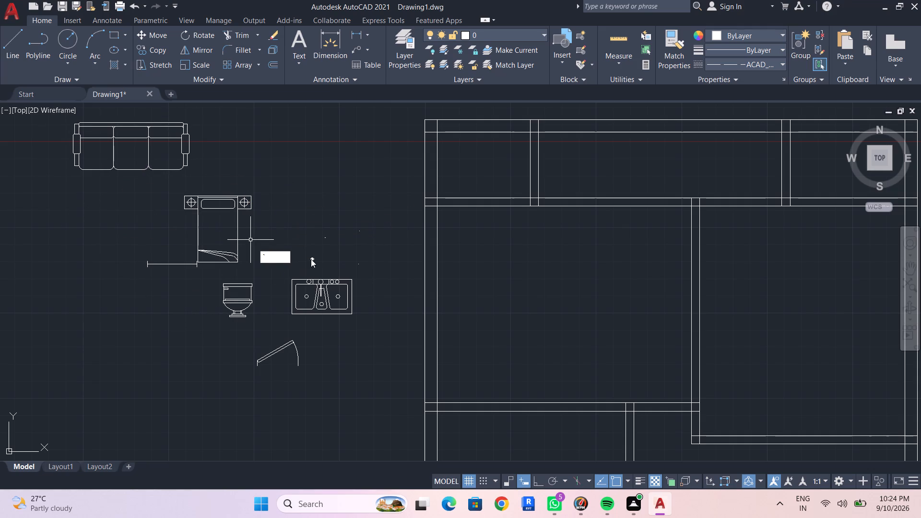
pyautogui.press('Escape')
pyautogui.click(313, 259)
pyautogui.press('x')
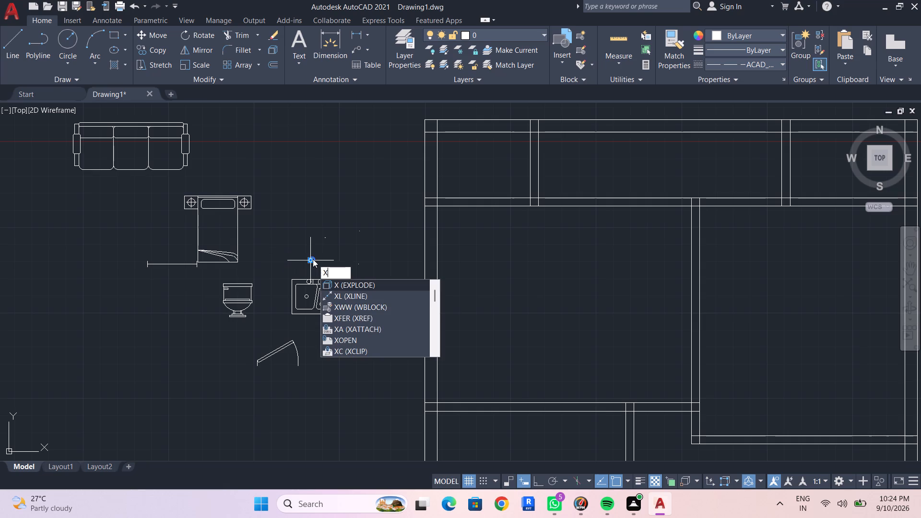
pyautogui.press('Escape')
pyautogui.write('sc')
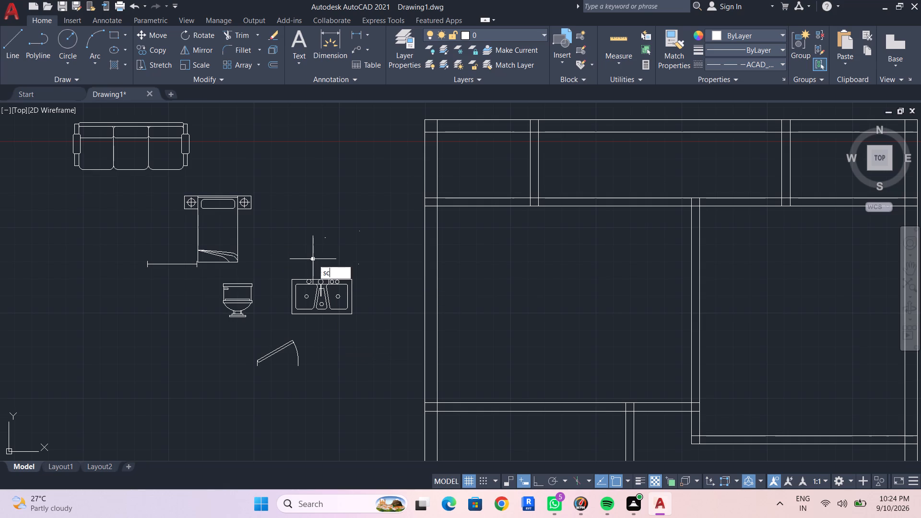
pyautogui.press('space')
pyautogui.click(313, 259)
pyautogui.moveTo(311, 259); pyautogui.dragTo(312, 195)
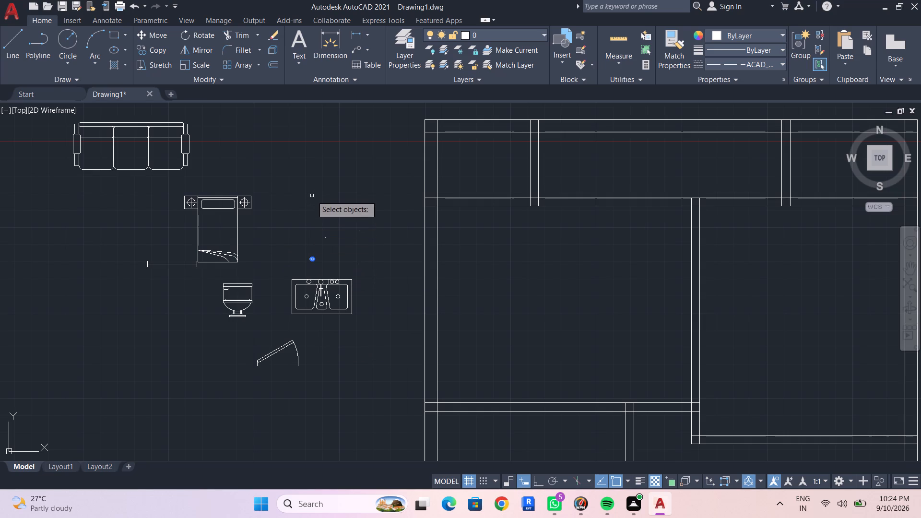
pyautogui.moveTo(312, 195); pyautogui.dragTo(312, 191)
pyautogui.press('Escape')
# Move the tiny dining table block from just above the sink to the open space beside the three-seat sofa.
pyautogui.moveTo(314, 258); pyautogui.dragTo(302, 169)
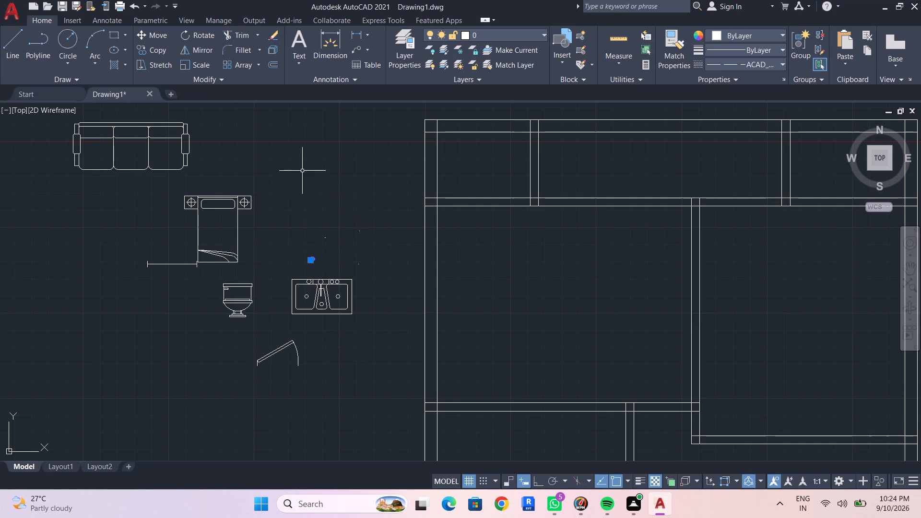
pyautogui.moveTo(302, 169); pyautogui.dragTo(302, 173)
pyautogui.moveTo(312, 262); pyautogui.dragTo(290, 144)
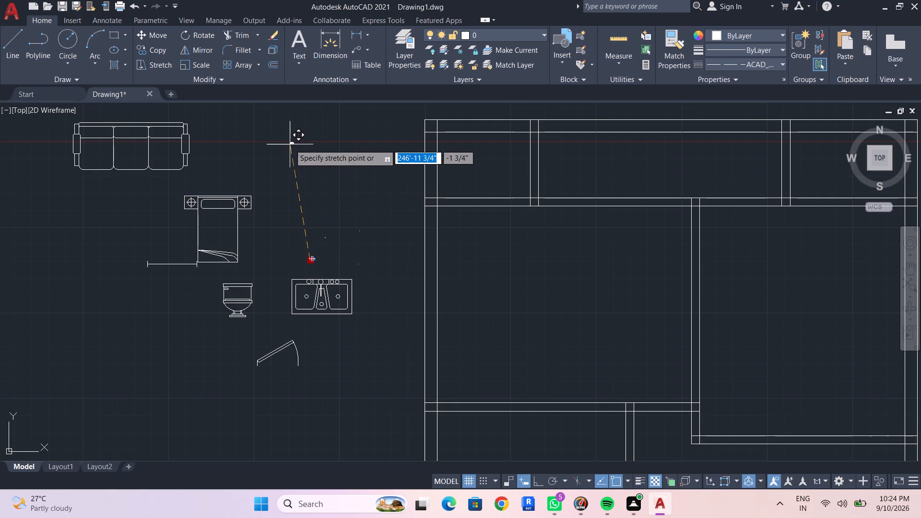
pyautogui.moveTo(290, 144); pyautogui.dragTo(292, 134)
pyautogui.press('Escape')
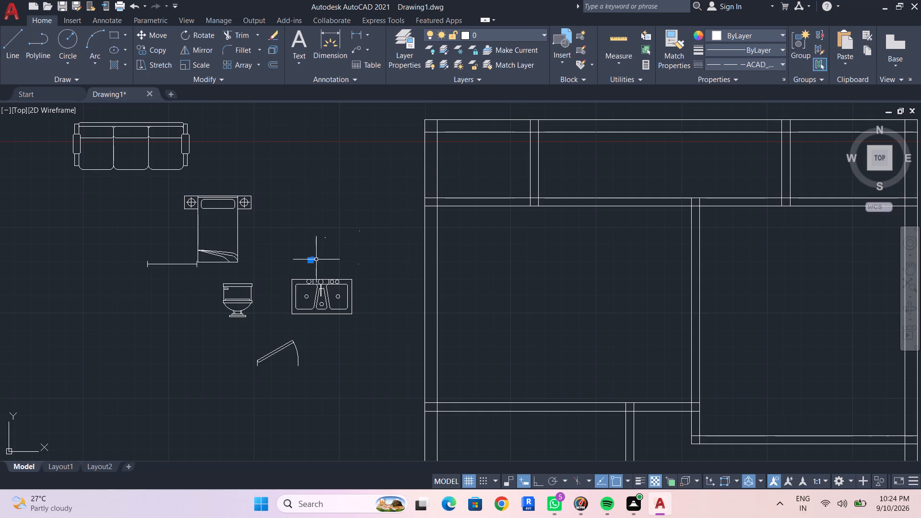
pyautogui.moveTo(312, 260); pyautogui.dragTo(290, 131)
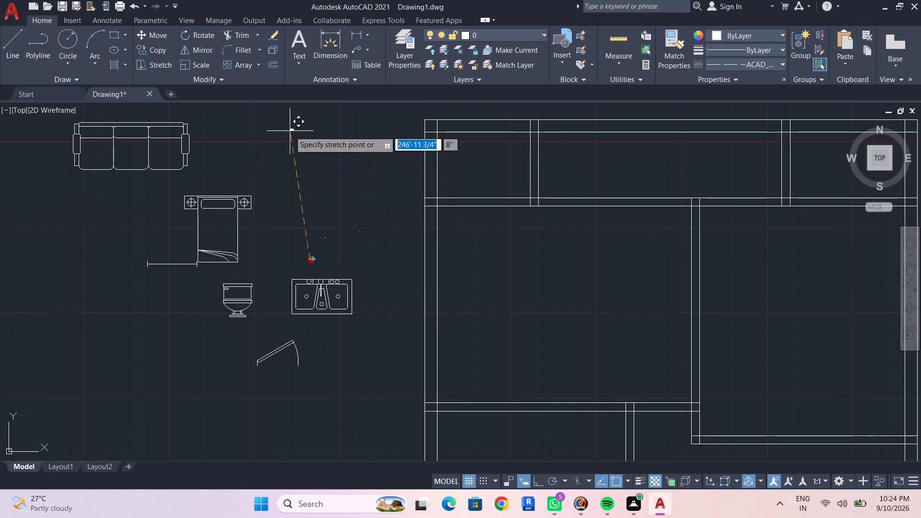
pyautogui.click(290, 131)
pyautogui.scroll(1, 283, 164)
pyautogui.middleClick(282, 171)
pyautogui.press('Escape')
pyautogui.moveTo(309, 170); pyautogui.dragTo(288, 211, button='middle')
pyautogui.press('Escape')
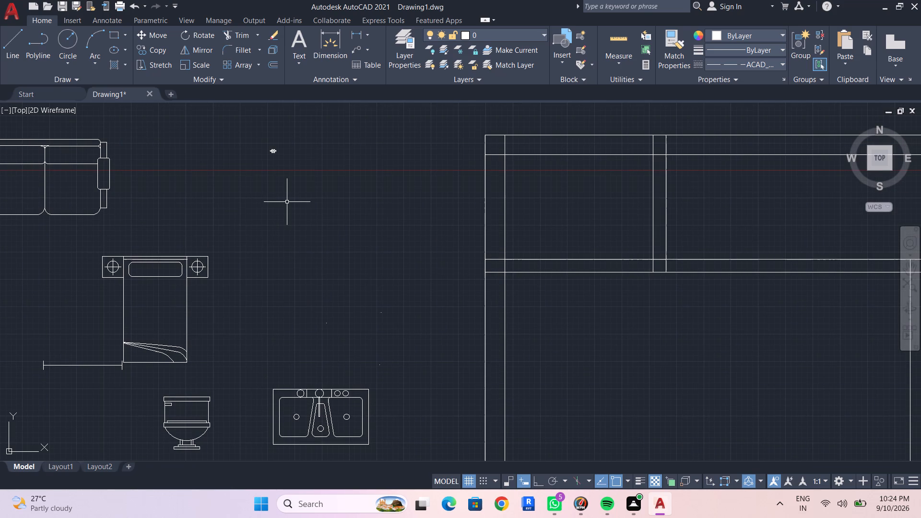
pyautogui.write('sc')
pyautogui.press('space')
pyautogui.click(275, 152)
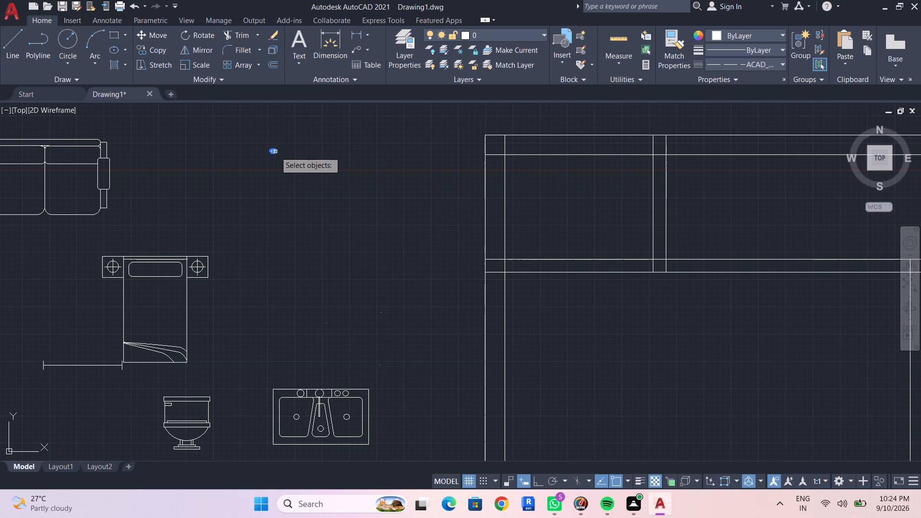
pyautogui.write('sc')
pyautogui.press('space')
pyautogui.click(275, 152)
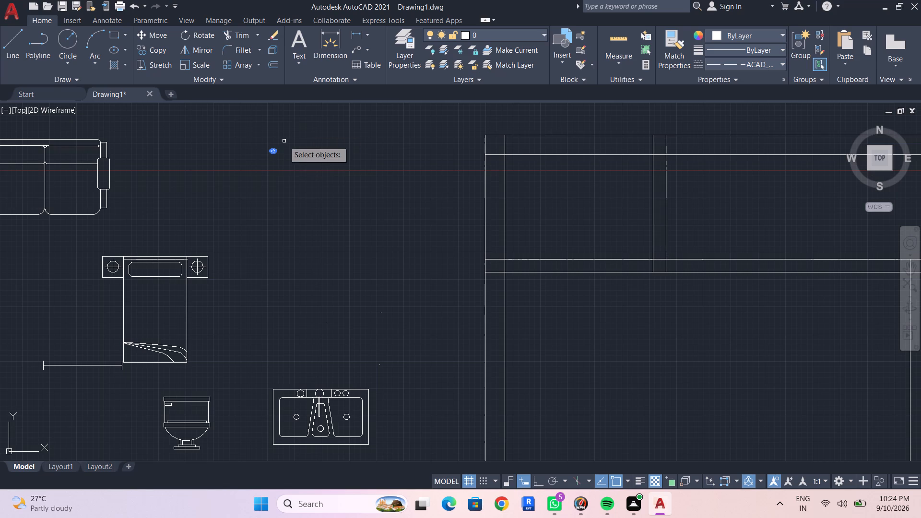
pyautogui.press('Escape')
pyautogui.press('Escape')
# Scale up the tiny dining table block by eye from its own position to furniture size.
pyautogui.click(274, 150)
pyautogui.write('sc')
pyautogui.press('space')
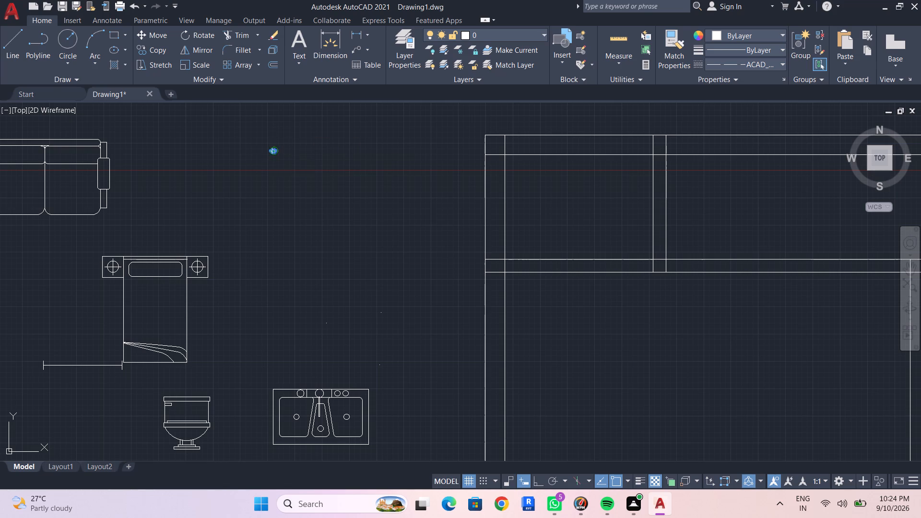
pyautogui.click(274, 150)
pyautogui.click(317, 176)
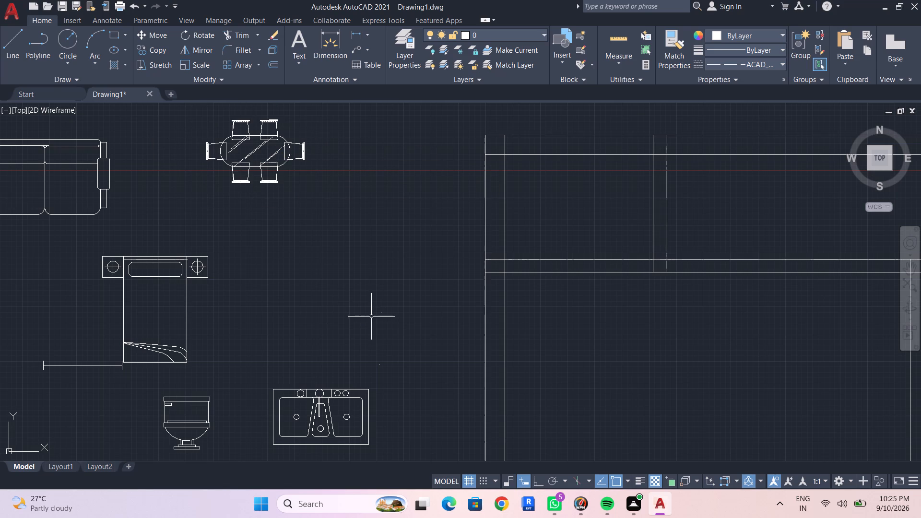
# Scale up the tiny two-seat sofa block above the sink by eye, using its insertion point as base.
pyautogui.click(381, 313)
pyautogui.write('sc')
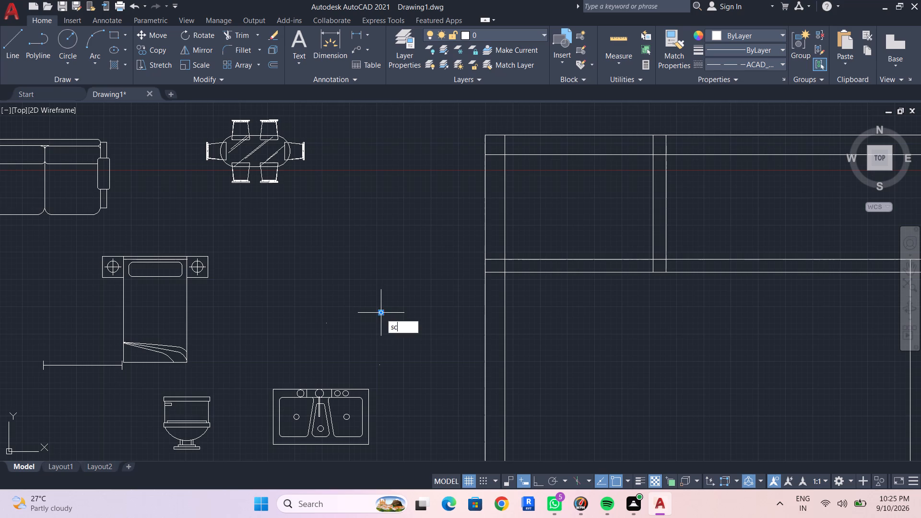
pyautogui.press('space')
pyautogui.click(380, 313)
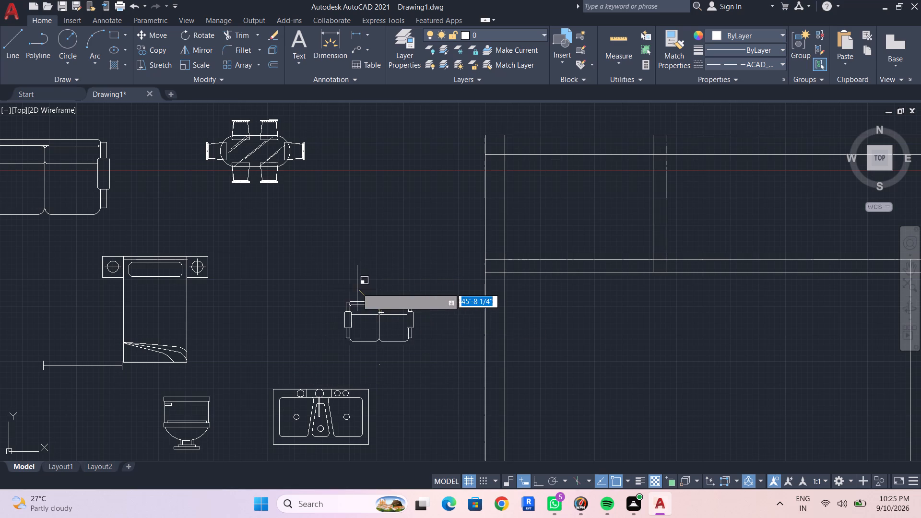
pyautogui.click(355, 287)
# Move the tiny block between the two-seat sofa and the sink to the far side of the toilet, below the window block.
pyautogui.scroll(2, 329, 309)
pyautogui.scroll(-3, 287, 176)
pyautogui.moveTo(344, 264); pyautogui.dragTo(305, 240, button='middle')
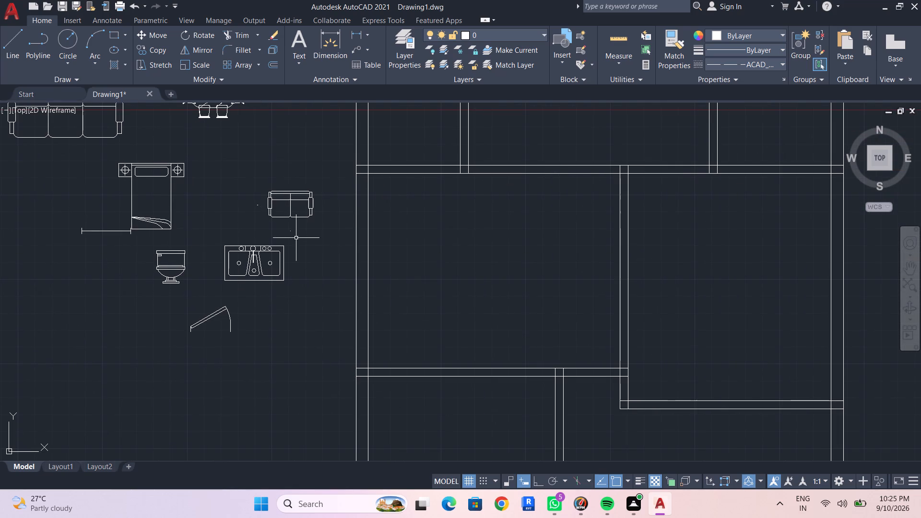
pyautogui.click(292, 232)
pyautogui.moveTo(292, 232); pyautogui.dragTo(88, 277)
pyautogui.click(497, 111)
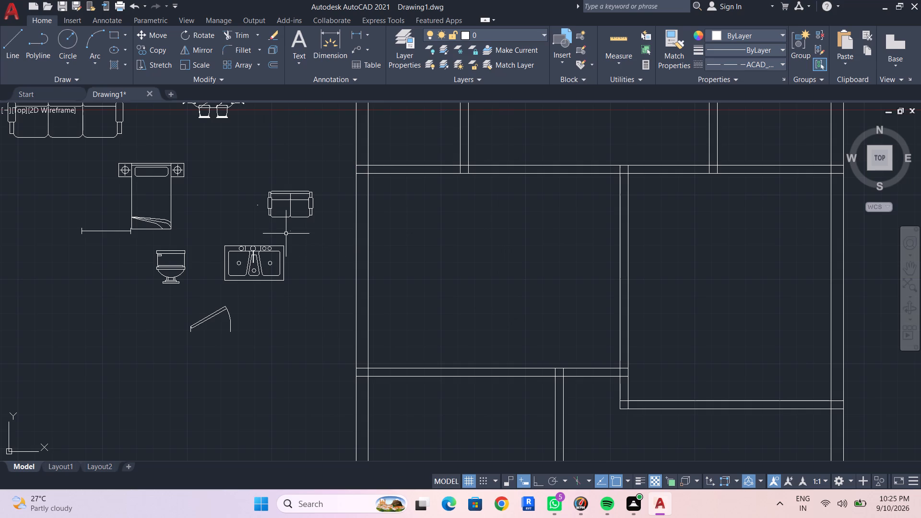
pyautogui.click(292, 230)
pyautogui.moveTo(291, 230); pyautogui.dragTo(71, 284)
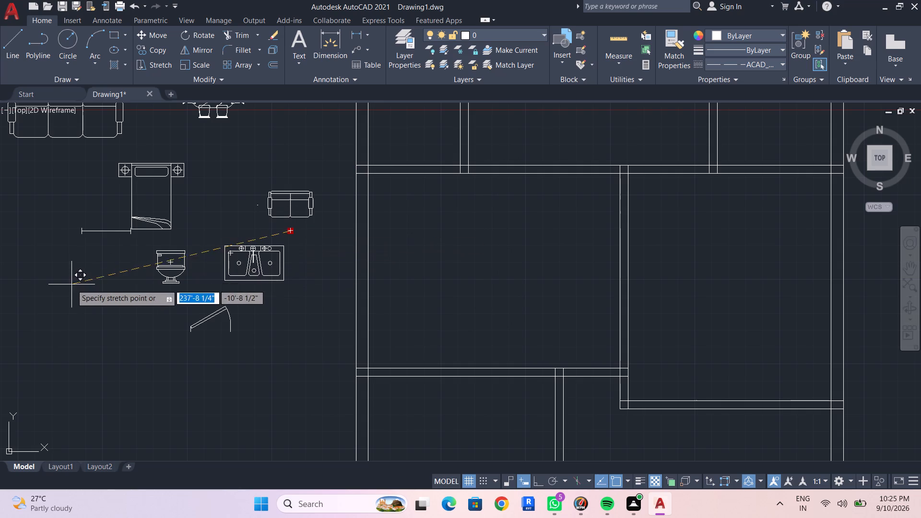
pyautogui.moveTo(71, 284); pyautogui.dragTo(93, 277)
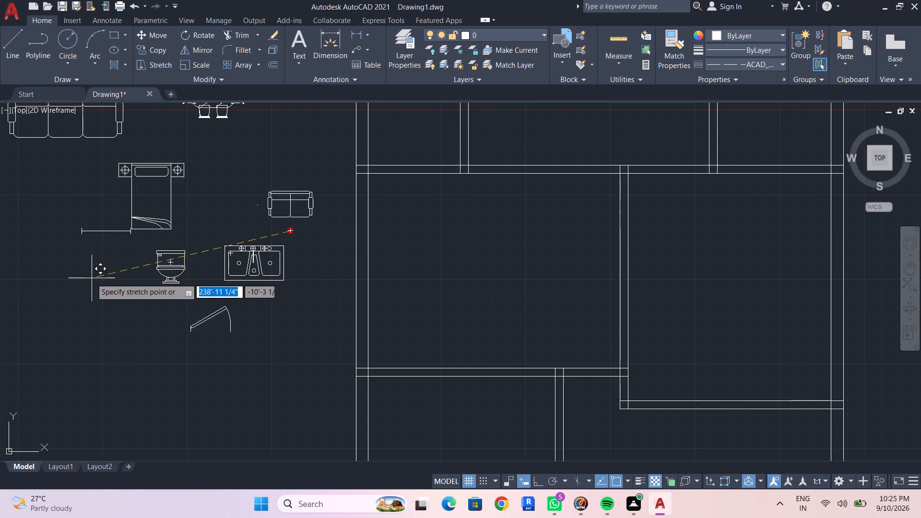
pyautogui.moveTo(91, 278); pyautogui.dragTo(195, 246)
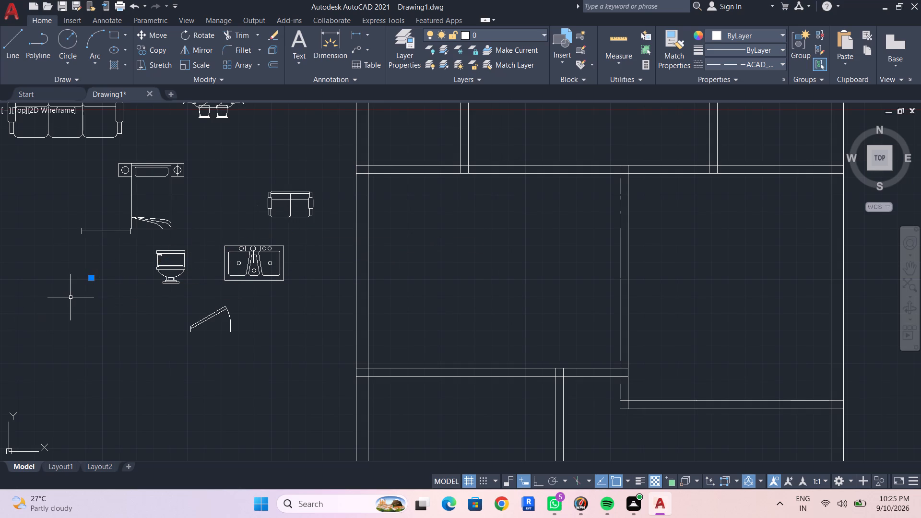
pyautogui.moveTo(72, 297); pyautogui.dragTo(133, 288)
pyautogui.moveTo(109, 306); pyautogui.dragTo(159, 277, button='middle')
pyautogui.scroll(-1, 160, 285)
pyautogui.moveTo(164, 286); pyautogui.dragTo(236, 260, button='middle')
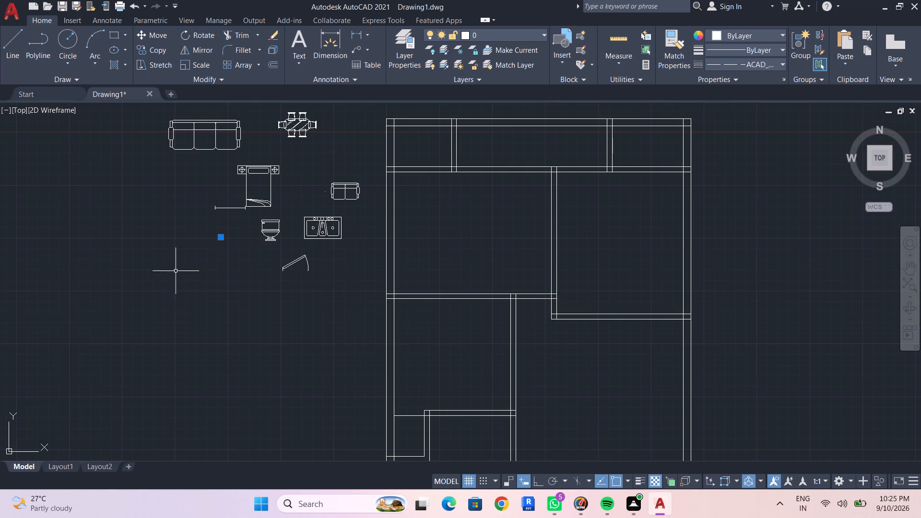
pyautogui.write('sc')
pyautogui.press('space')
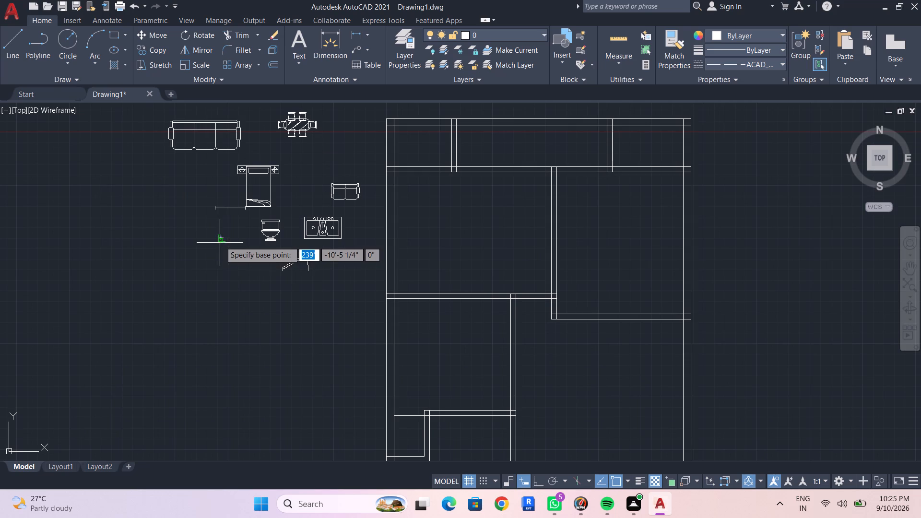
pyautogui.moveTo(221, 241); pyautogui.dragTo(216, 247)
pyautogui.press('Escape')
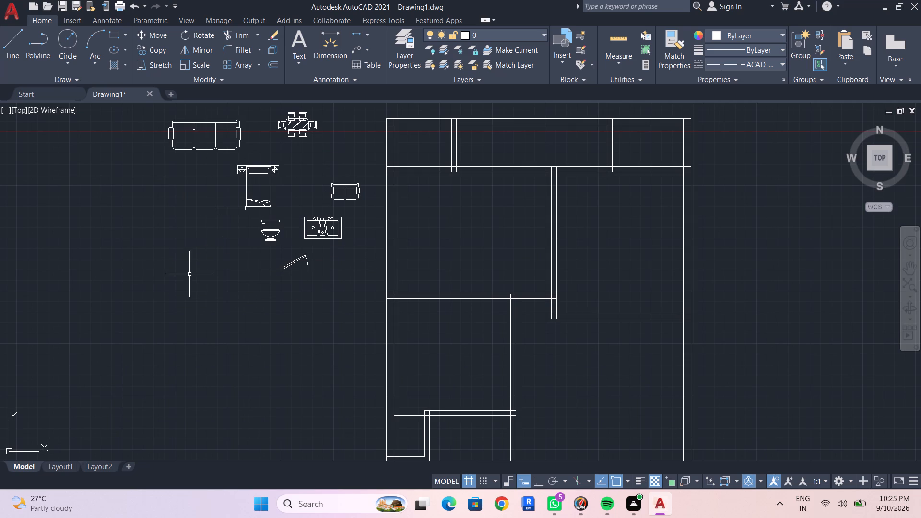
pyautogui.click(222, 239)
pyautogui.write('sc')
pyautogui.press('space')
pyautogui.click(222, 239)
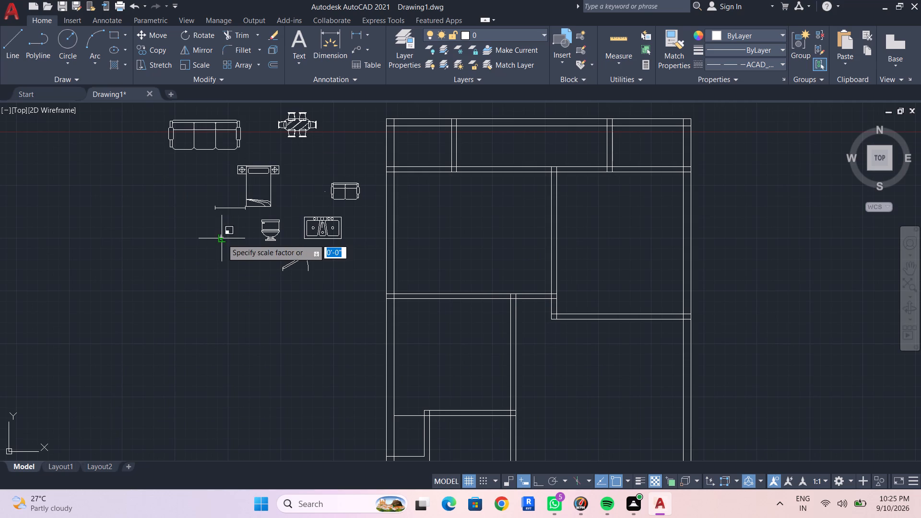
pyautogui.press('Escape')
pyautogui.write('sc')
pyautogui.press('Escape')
# Scale up the tiny block beside the toilet, below the window block, by eye to double-bed size from its own position.
pyautogui.click(220, 237)
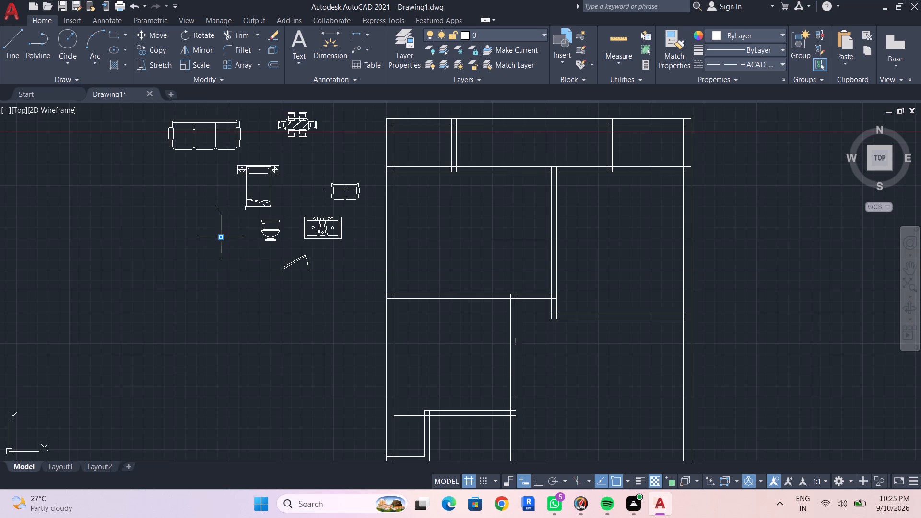
pyautogui.write('sc')
pyautogui.press('space')
pyautogui.click(220, 237)
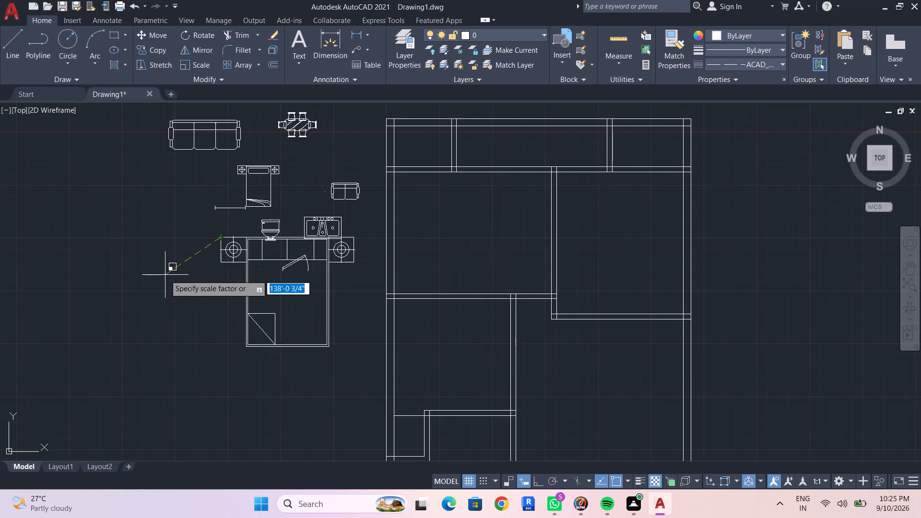
pyautogui.click(181, 260)
# Move the enlarged double bed block off the toilet and door blocks to the open space below the window block.
pyautogui.click(233, 249)
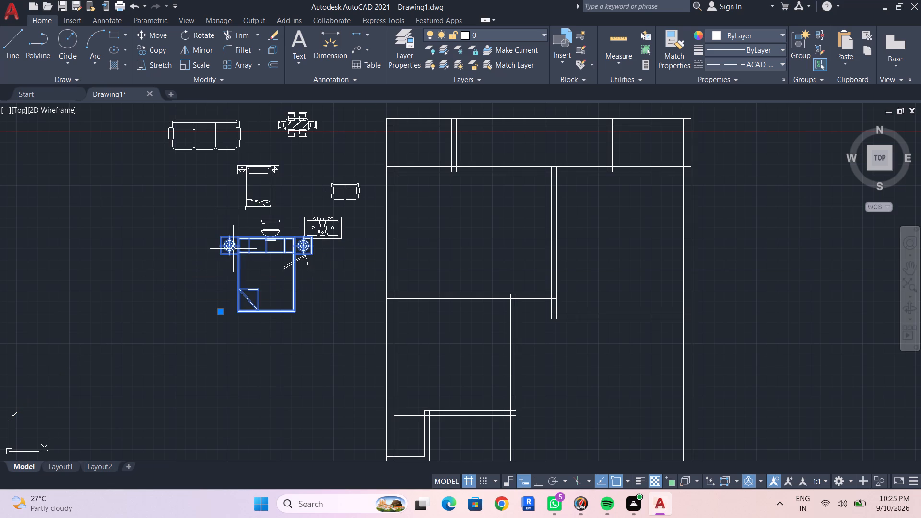
pyautogui.write('m')
pyautogui.press('space')
pyautogui.moveTo(233, 249); pyautogui.dragTo(189, 268)
pyautogui.click(127, 259)
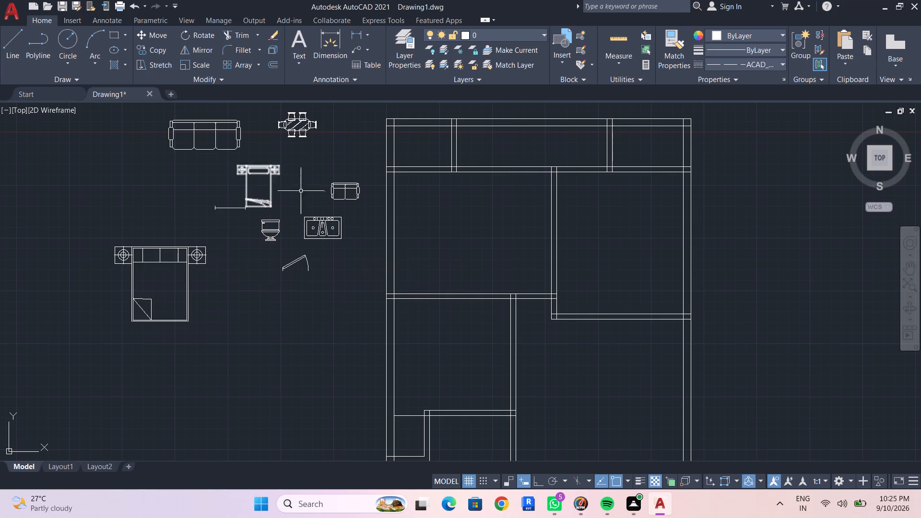
# Move the tiny block beside the small two-seat sofa to the open space on the far side of the furniture group.
pyautogui.click(326, 191)
pyautogui.moveTo(326, 191); pyautogui.dragTo(326, 190)
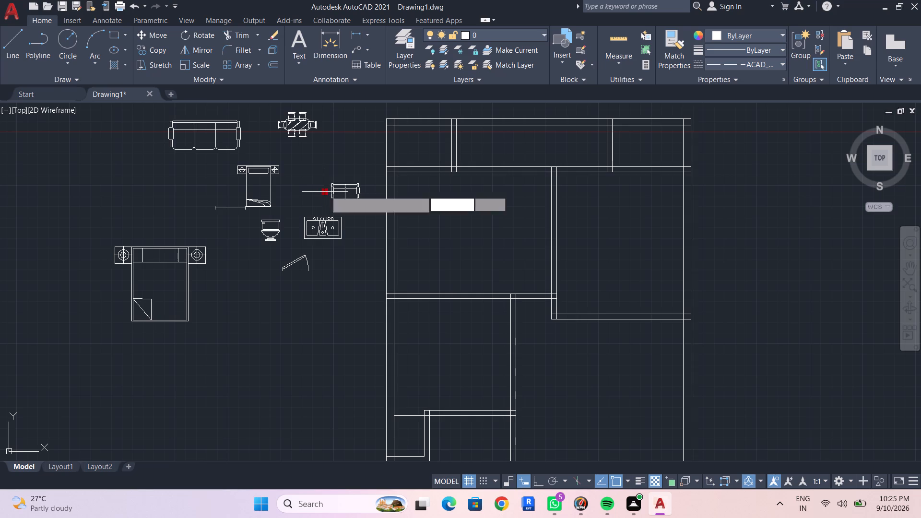
pyautogui.moveTo(326, 190); pyautogui.dragTo(55, 202)
pyautogui.click(55, 202)
# Scale up the relocated tiny block by eye from its own position into a large two-seat sofa.
pyautogui.scroll(-2, 88, 216)
pyautogui.moveTo(91, 217); pyautogui.dragTo(130, 204, button='middle')
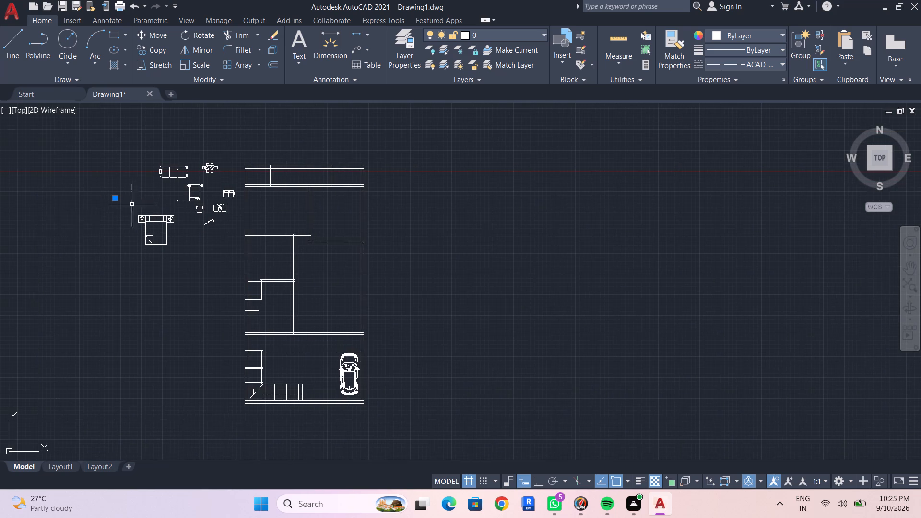
pyautogui.write('sc')
pyautogui.press('space')
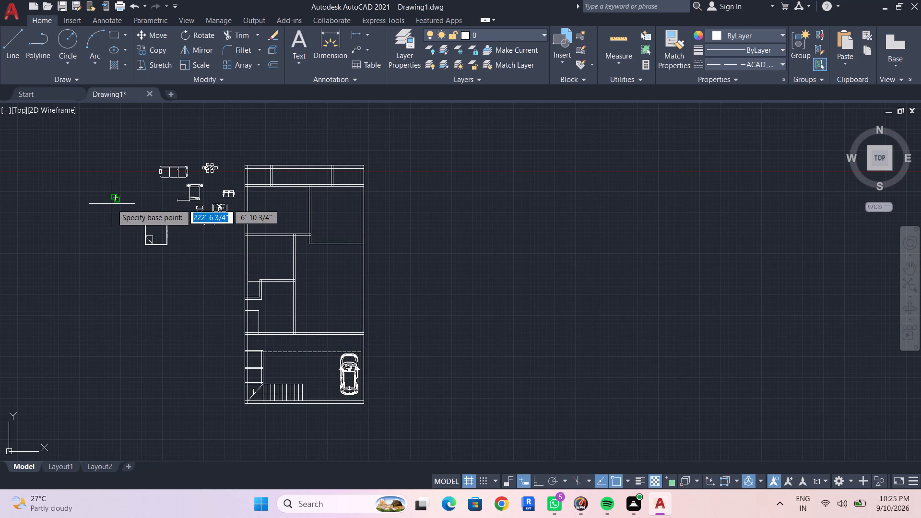
pyautogui.click(116, 201)
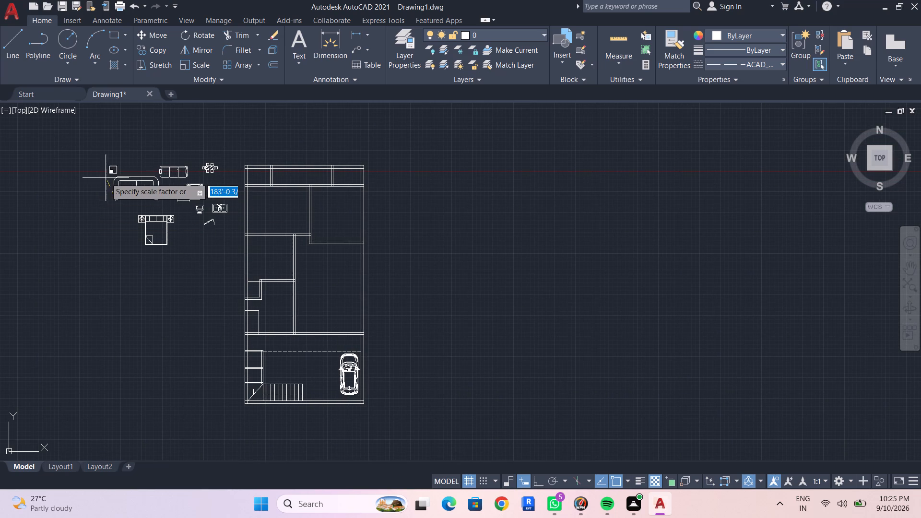
pyautogui.click(106, 177)
pyautogui.press('Escape')
pyautogui.click(120, 186)
pyautogui.press('Escape')
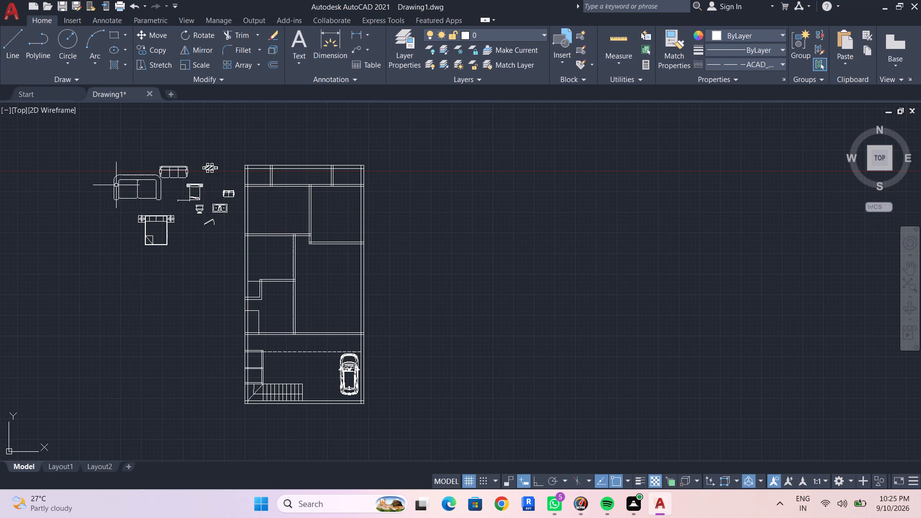
# Move the large two-seat sofa block clear of the other furniture, to the open space beyond the double bed.
pyautogui.click(120, 180)
pyautogui.write('m')
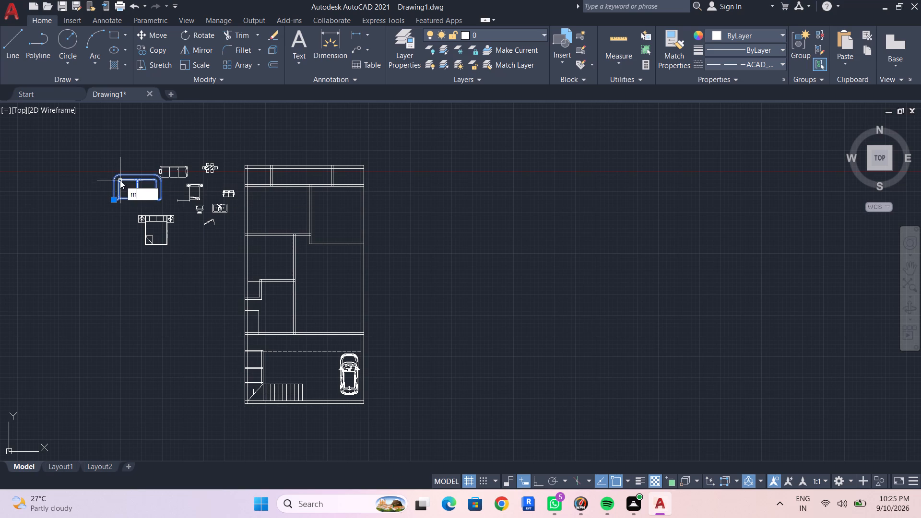
pyautogui.press('space')
pyautogui.moveTo(120, 180); pyautogui.dragTo(107, 189)
pyautogui.click(71, 212)
pyautogui.press('Escape')
pyautogui.middleClick(134, 263)
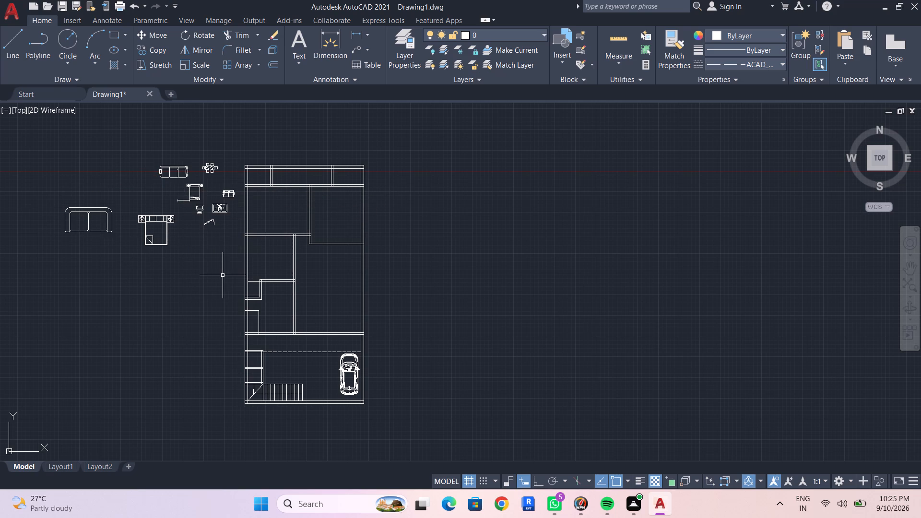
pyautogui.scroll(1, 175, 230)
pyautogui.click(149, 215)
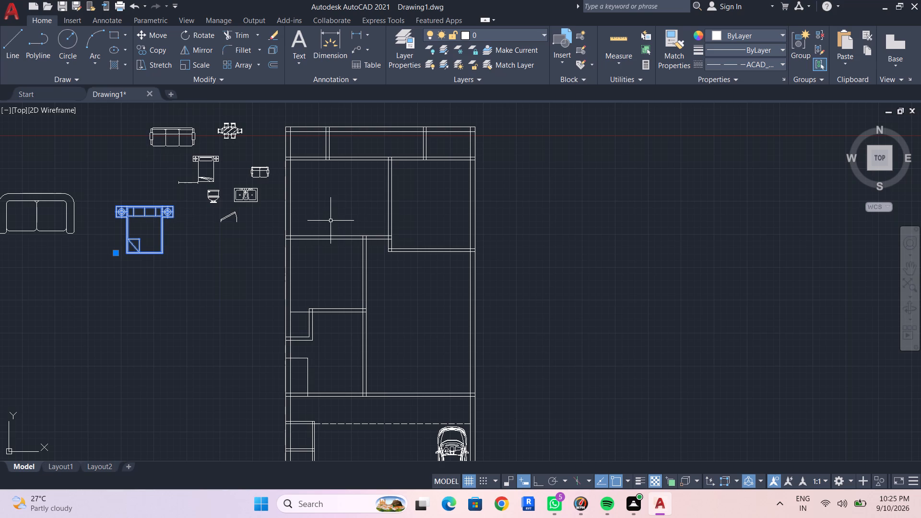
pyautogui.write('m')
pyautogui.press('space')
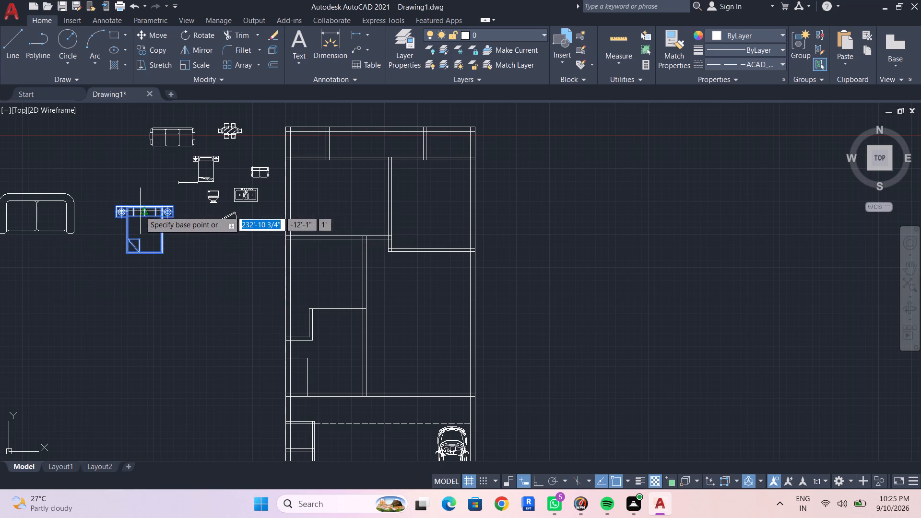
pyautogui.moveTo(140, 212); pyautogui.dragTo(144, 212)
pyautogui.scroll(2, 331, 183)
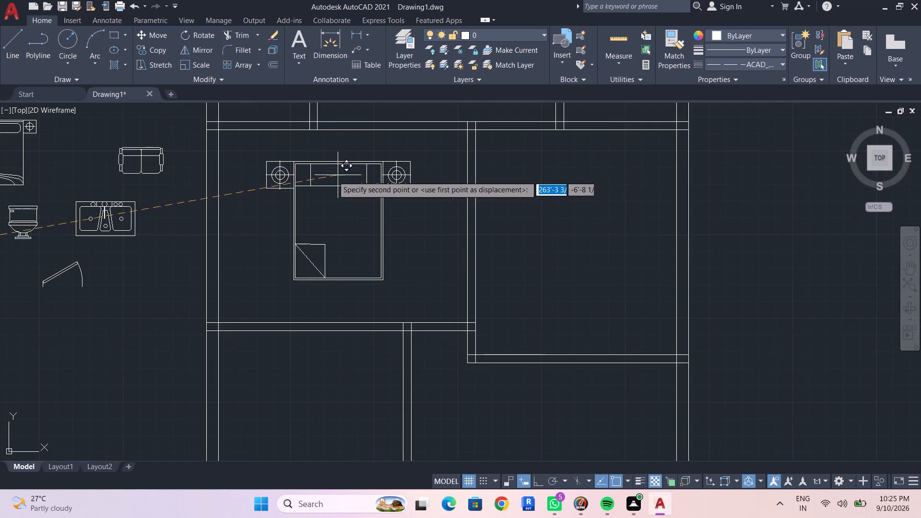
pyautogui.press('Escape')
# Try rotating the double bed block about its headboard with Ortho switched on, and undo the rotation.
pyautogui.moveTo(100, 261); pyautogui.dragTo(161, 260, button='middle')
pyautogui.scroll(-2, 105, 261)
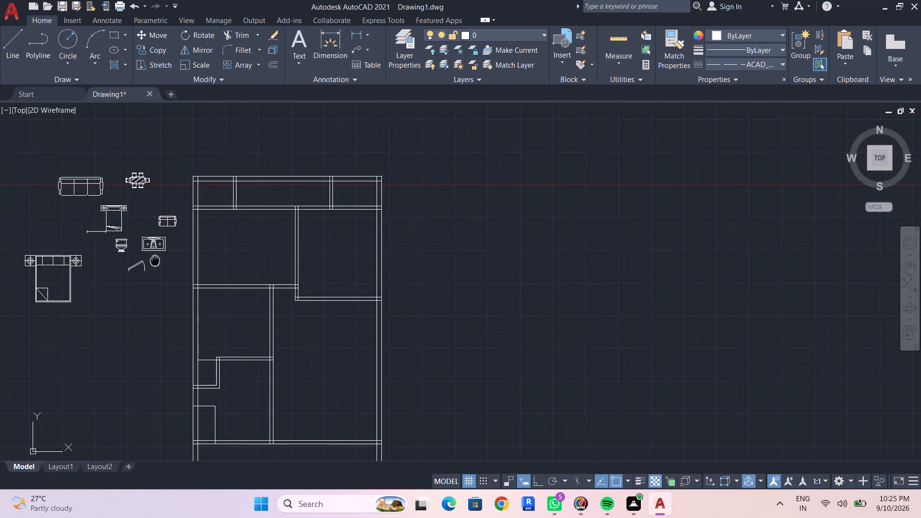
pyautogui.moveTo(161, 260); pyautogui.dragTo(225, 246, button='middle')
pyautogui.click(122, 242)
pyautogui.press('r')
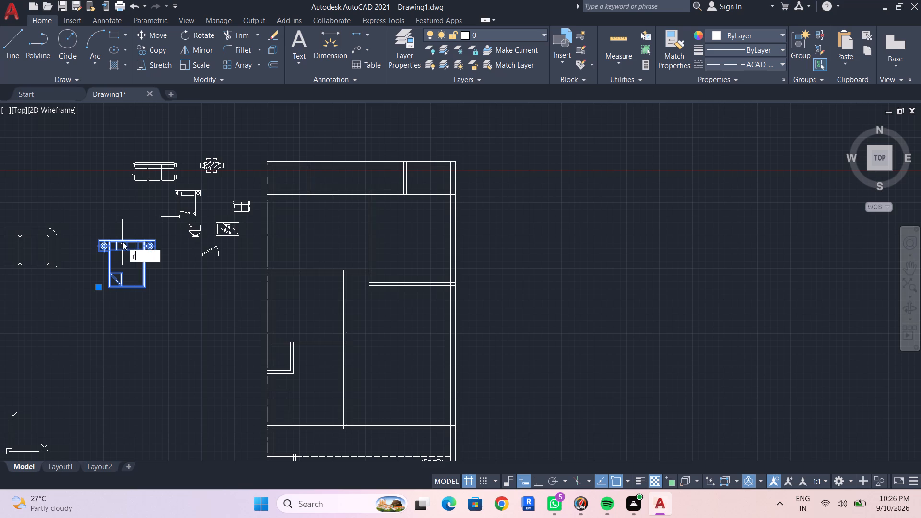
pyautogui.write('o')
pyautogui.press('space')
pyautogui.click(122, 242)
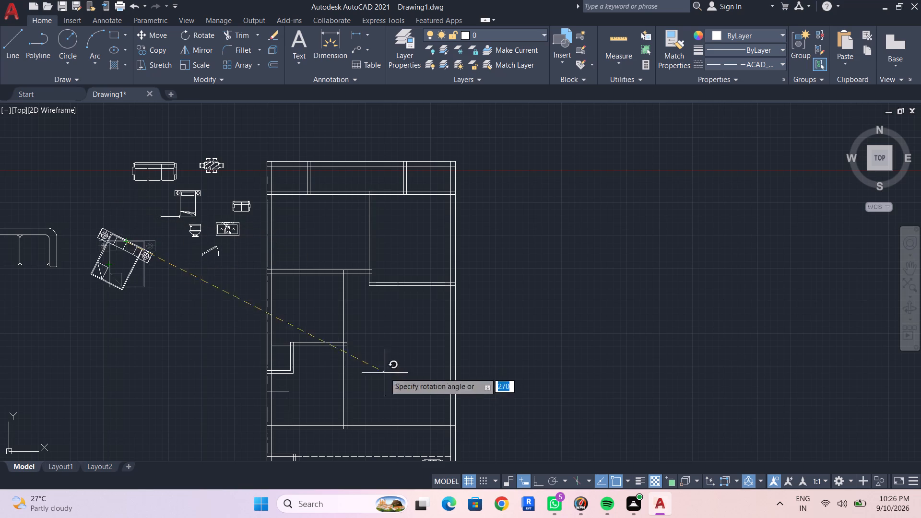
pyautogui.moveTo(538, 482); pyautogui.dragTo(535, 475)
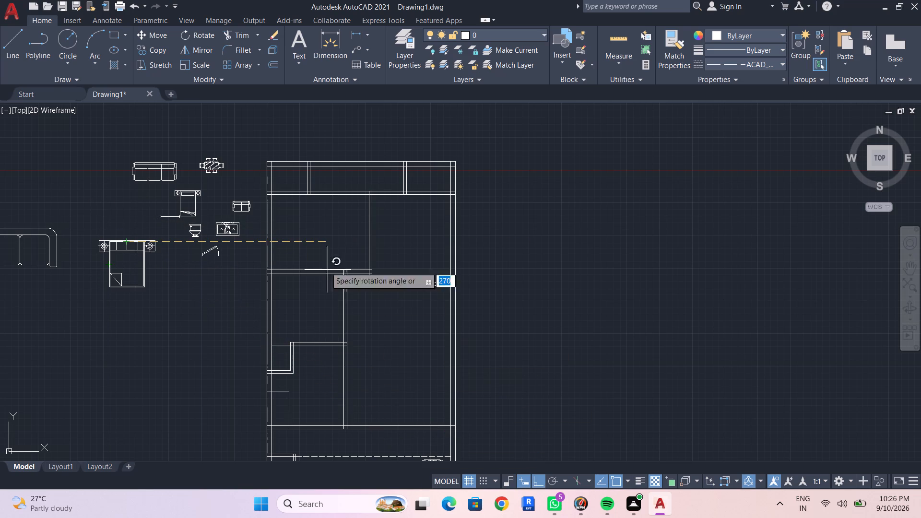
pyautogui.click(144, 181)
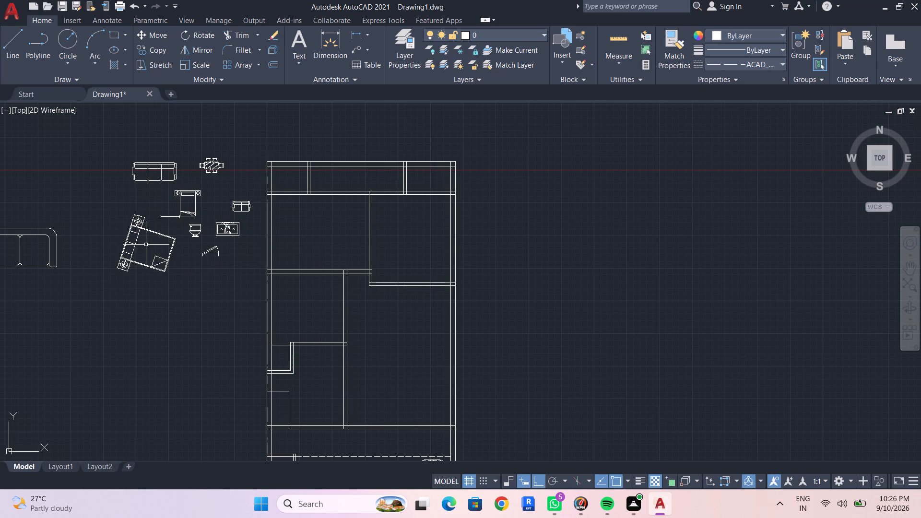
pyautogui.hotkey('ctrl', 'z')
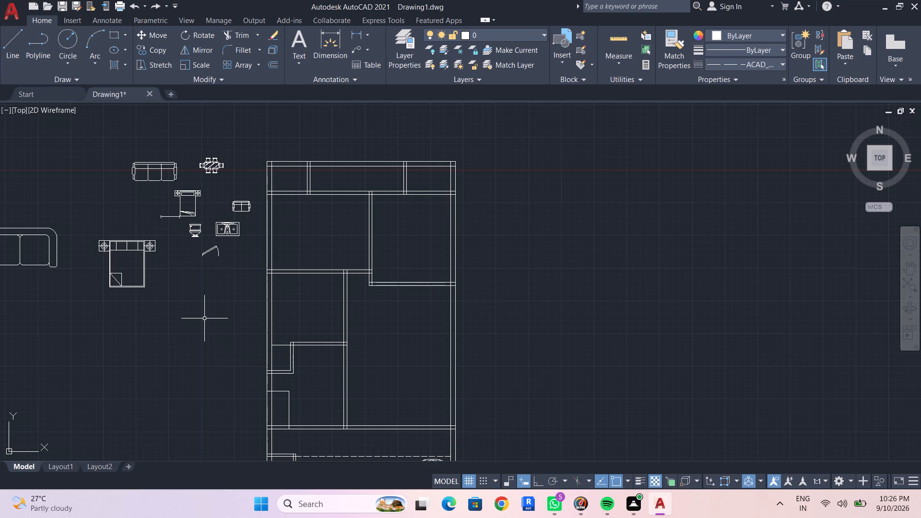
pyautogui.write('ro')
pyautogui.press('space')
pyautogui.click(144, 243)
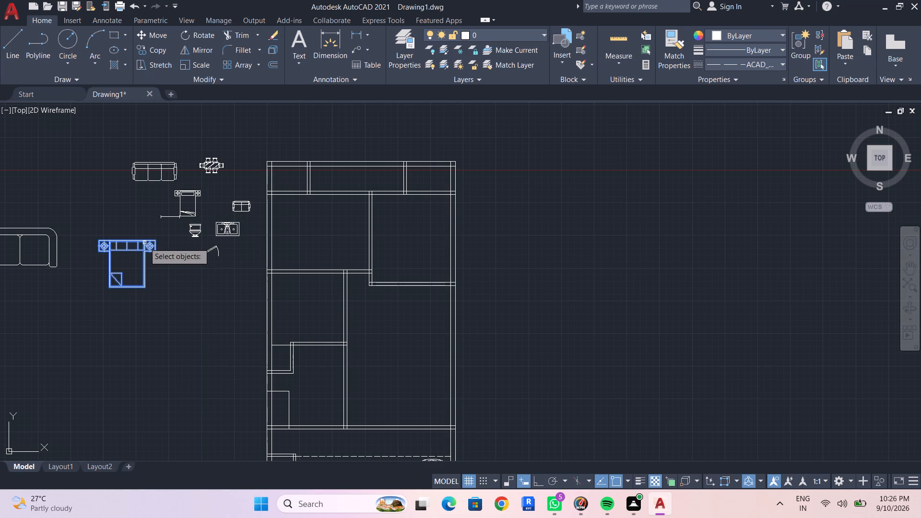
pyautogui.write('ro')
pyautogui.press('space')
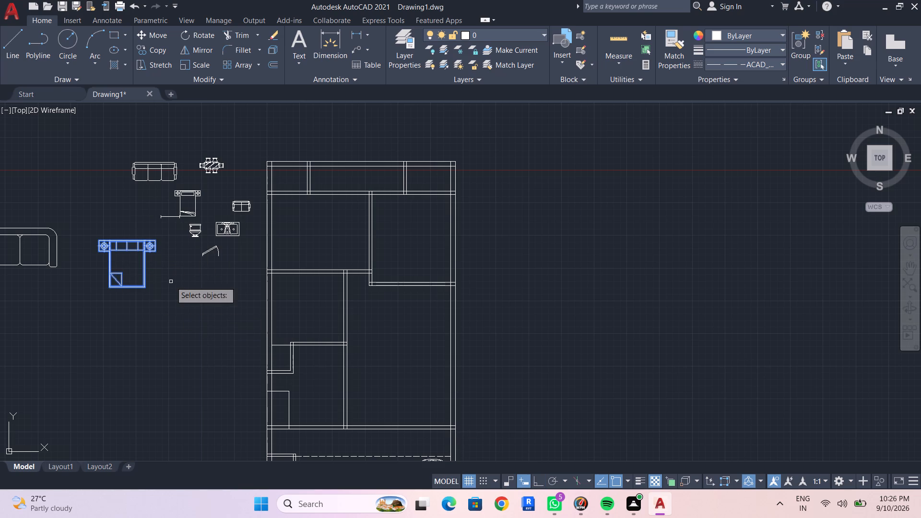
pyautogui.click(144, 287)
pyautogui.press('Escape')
# Rotate the double bed block 90 degrees counterclockwise about the mattress edge near its headboard.
pyautogui.click(144, 254)
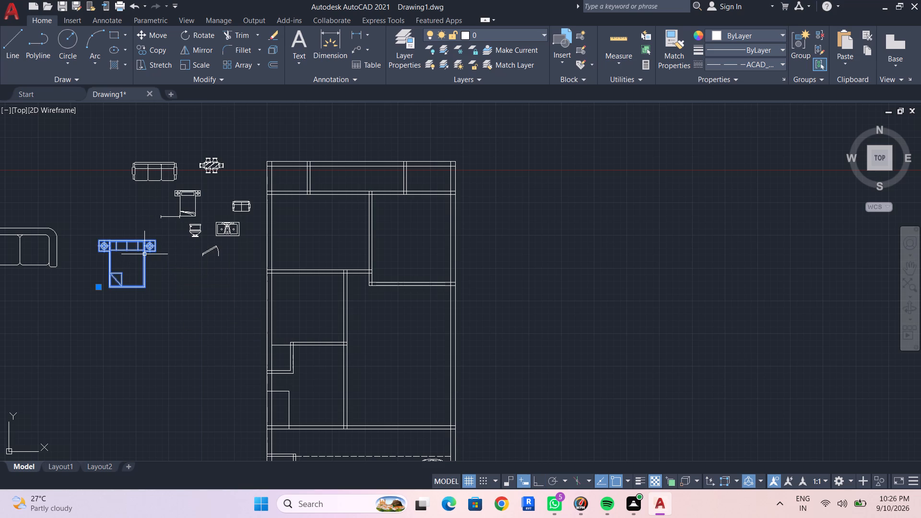
pyautogui.write('ro')
pyautogui.press('space')
pyautogui.click(145, 254)
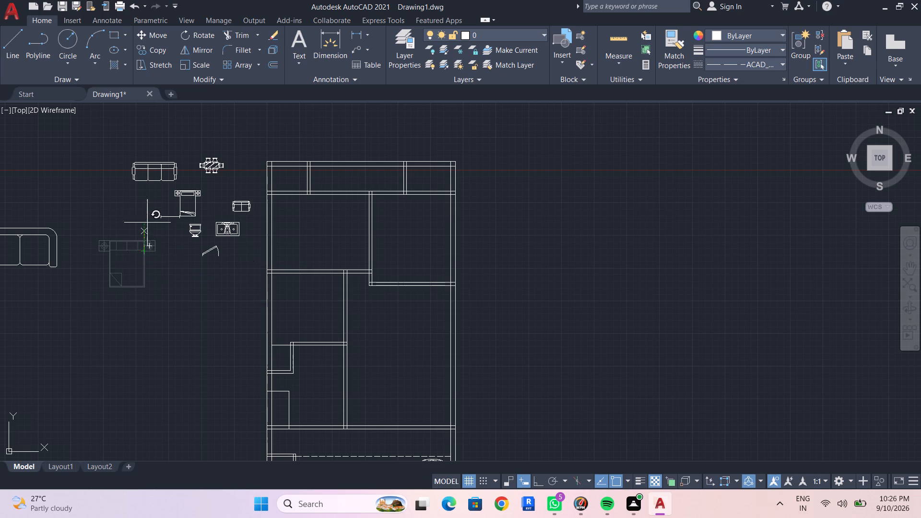
pyautogui.click(144, 209)
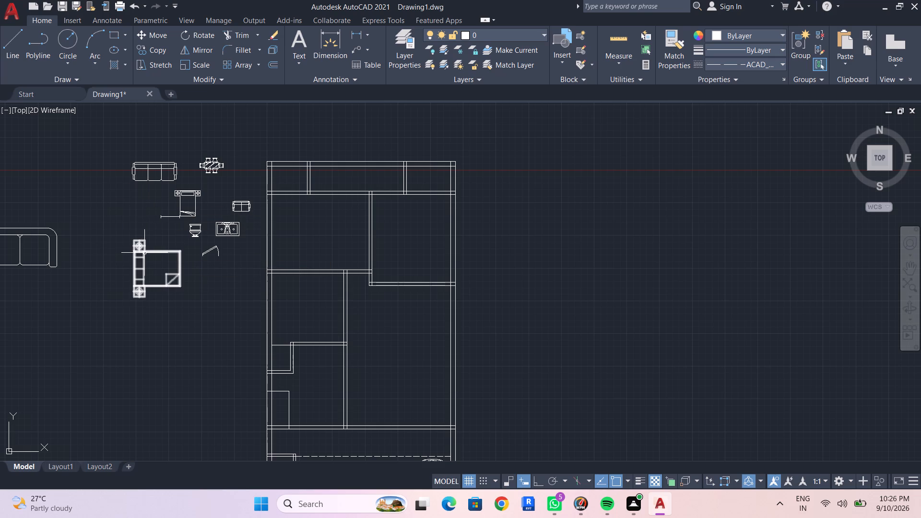
pyautogui.press('Escape')
# Copy the rotated double bed into the upper-left bedroom, with its headboard and nightstands against the outer wall.
pyautogui.click(144, 255)
pyautogui.write('co')
pyautogui.press('space')
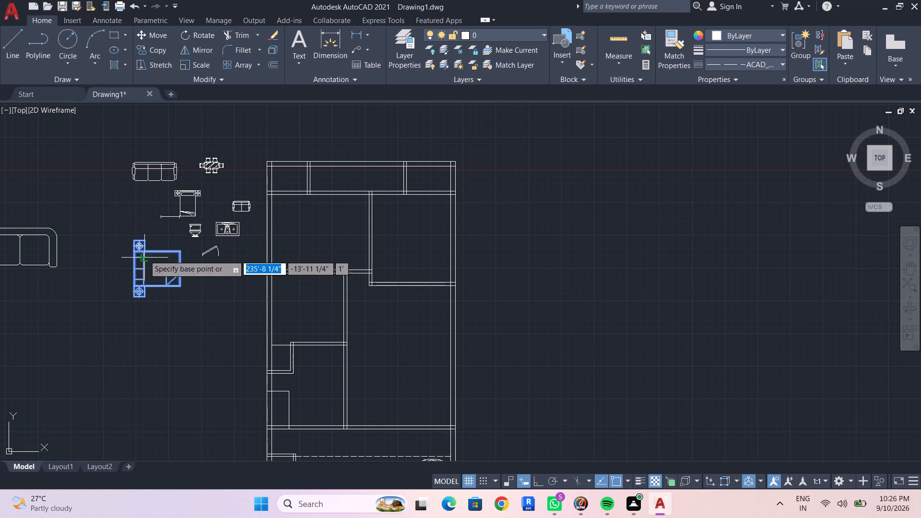
pyautogui.click(144, 255)
pyautogui.scroll(2, 304, 224)
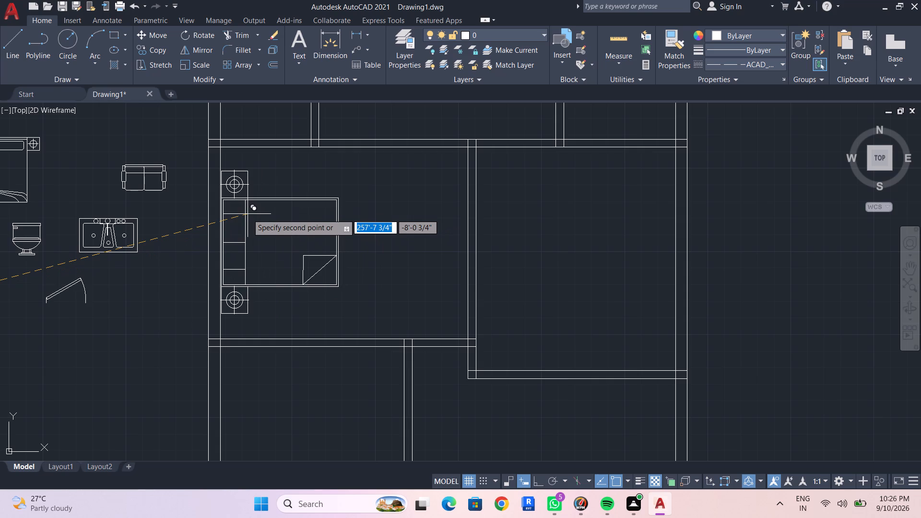
pyautogui.click(248, 214)
pyautogui.press('Escape')
# Copy the smaller bed block with nightstands into the upper-right bedroom, near the middle of the room.
pyautogui.scroll(-3, 337, 226)
pyautogui.moveTo(340, 229); pyautogui.dragTo(338, 216, button='middle')
pyautogui.scroll(2, 348, 254)
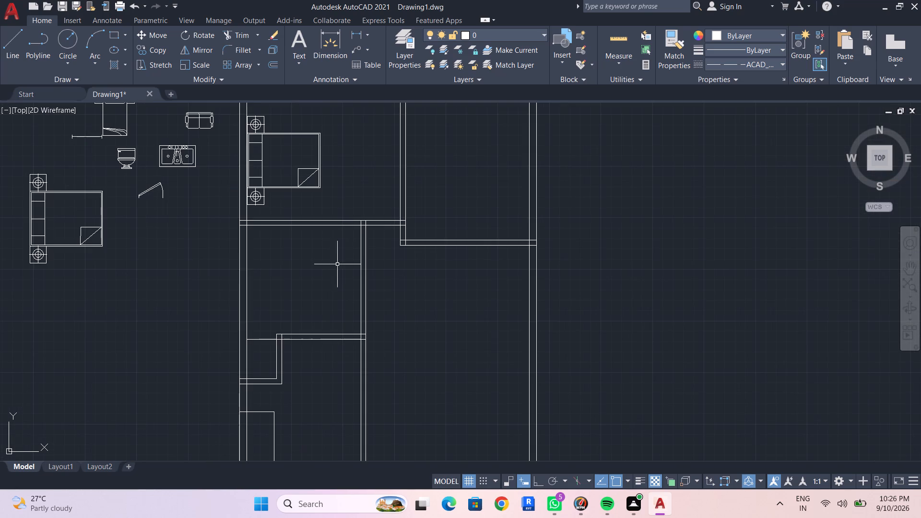
pyautogui.scroll(-2, 207, 265)
pyautogui.moveTo(213, 282); pyautogui.dragTo(237, 330, button='middle')
pyautogui.moveTo(183, 345); pyautogui.dragTo(171, 303, button='middle')
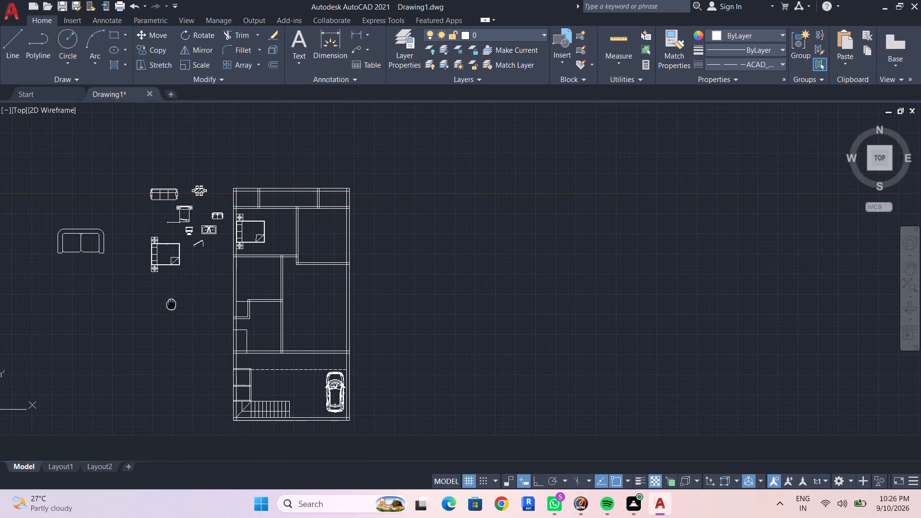
pyautogui.scroll(2, 190, 214)
pyautogui.click(183, 203)
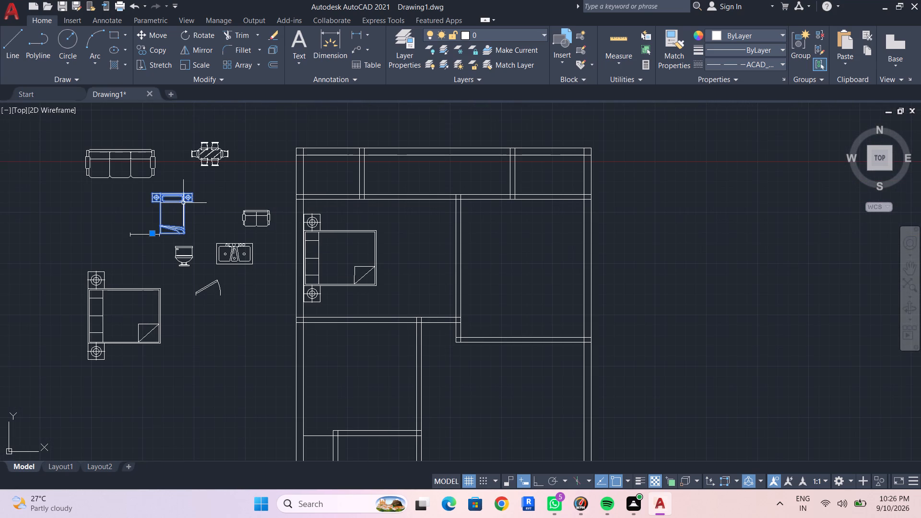
pyautogui.write('co')
pyautogui.press('space')
pyautogui.click(182, 202)
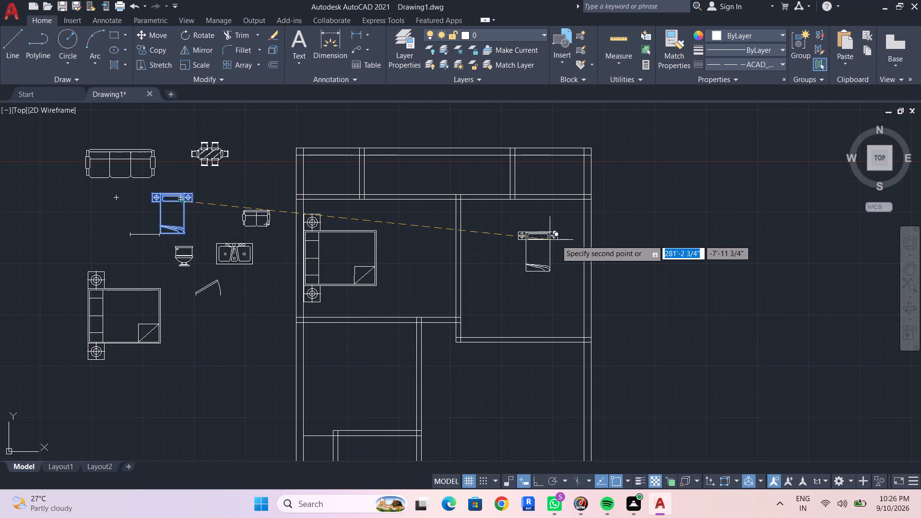
pyautogui.click(543, 247)
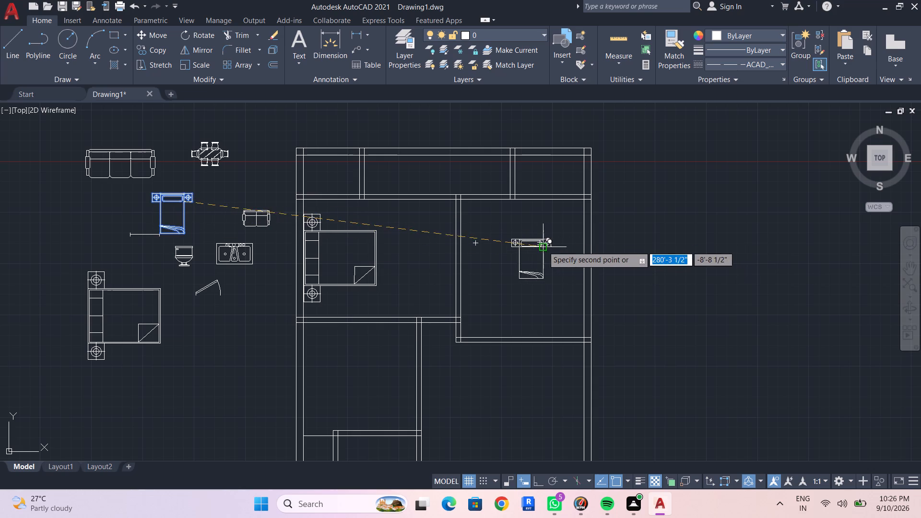
pyautogui.press('Escape')
# Rotate the copied small bed by eye about its headboard so the headboard faces the right outer wall.
pyautogui.click(541, 246)
pyautogui.write('ro')
pyautogui.press('space')
pyautogui.click(538, 242)
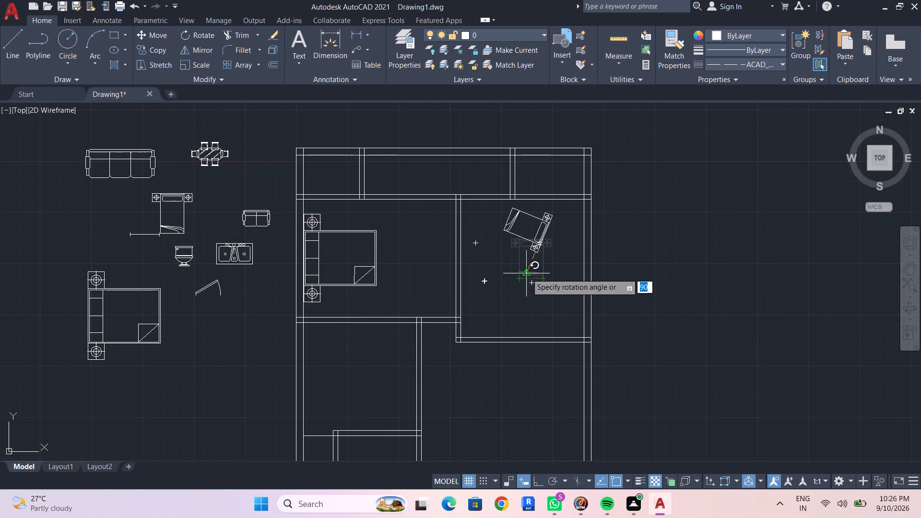
pyautogui.click(543, 271)
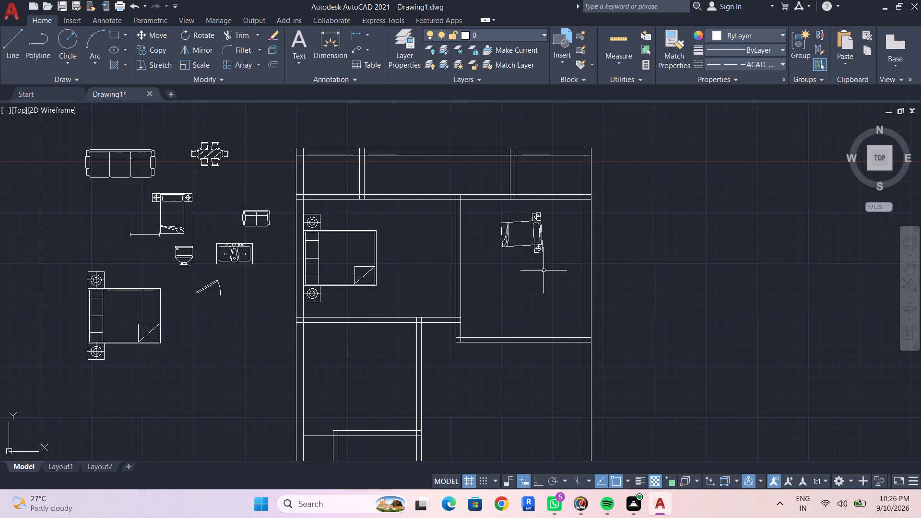
# Undo the freehand rotation and rotate the small bed to 270 degrees with Ortho on, its headboard facing the right outer wall.
pyautogui.hotkey('ctrl', 'z')
pyautogui.click(535, 478)
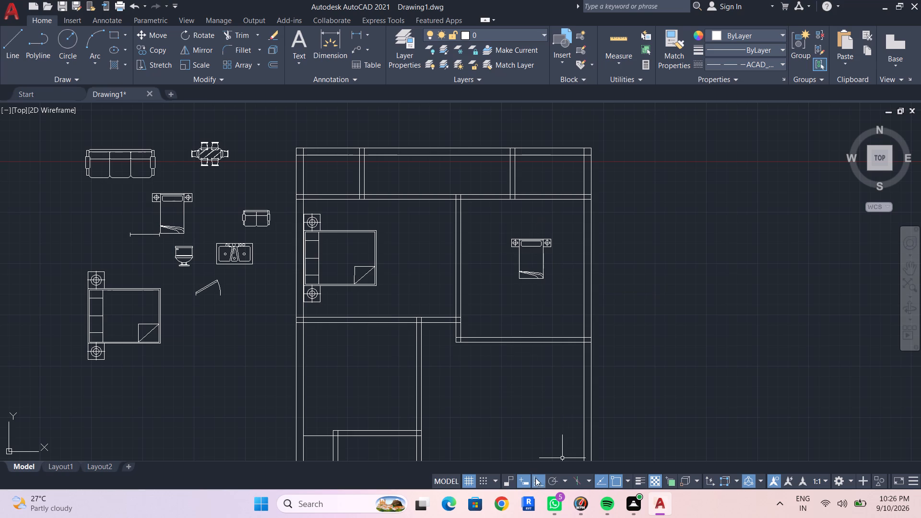
pyautogui.click(540, 278)
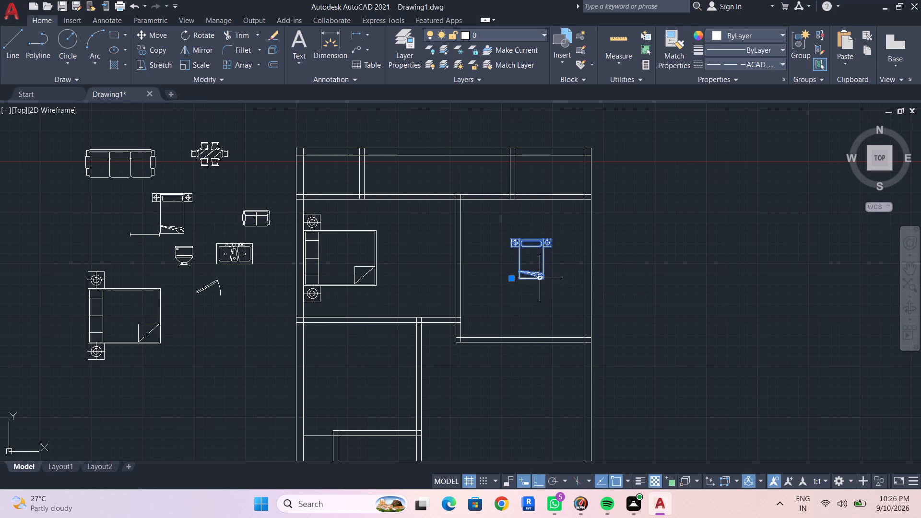
pyautogui.write('ro')
pyautogui.press('space')
pyautogui.click(544, 240)
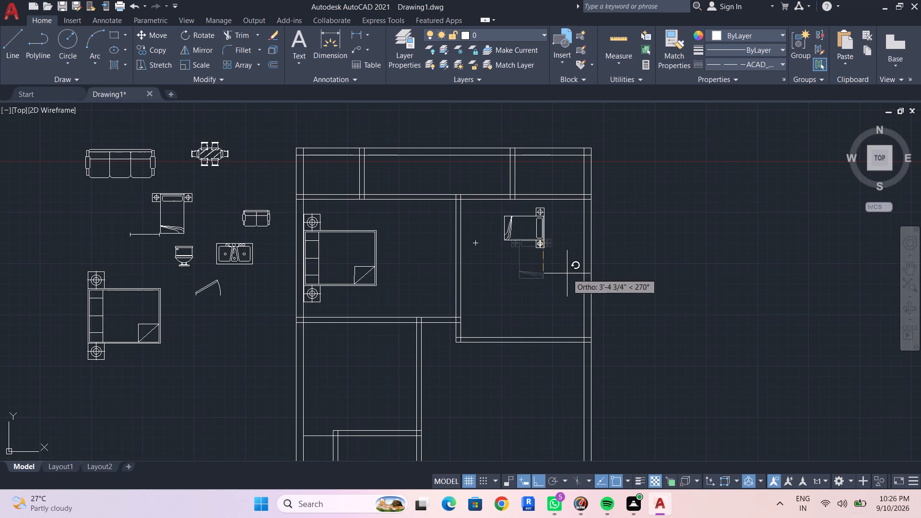
pyautogui.click(567, 273)
# Move the rotated small bed freely, with Ortho off, to about the middle of the upper-right bedroom.
pyautogui.click(537, 239)
pyautogui.write('m')
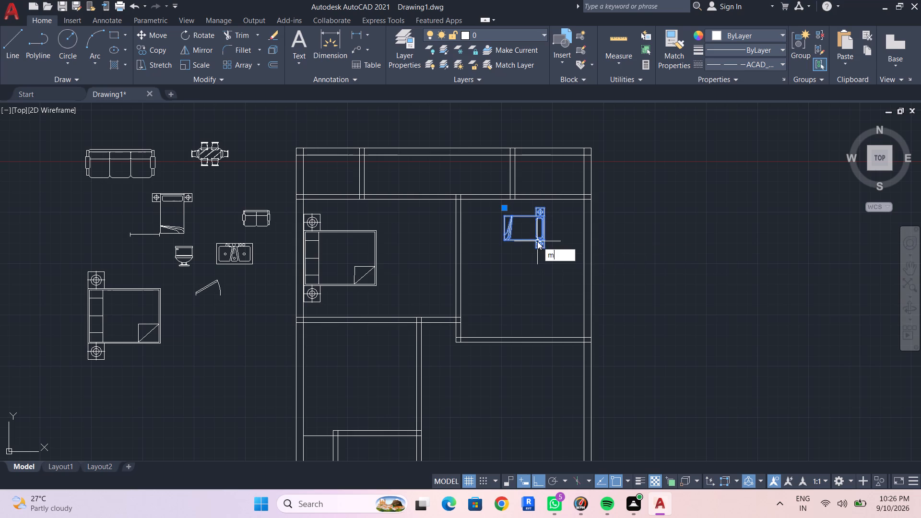
pyautogui.press('space')
pyautogui.moveTo(537, 241); pyautogui.dragTo(547, 254)
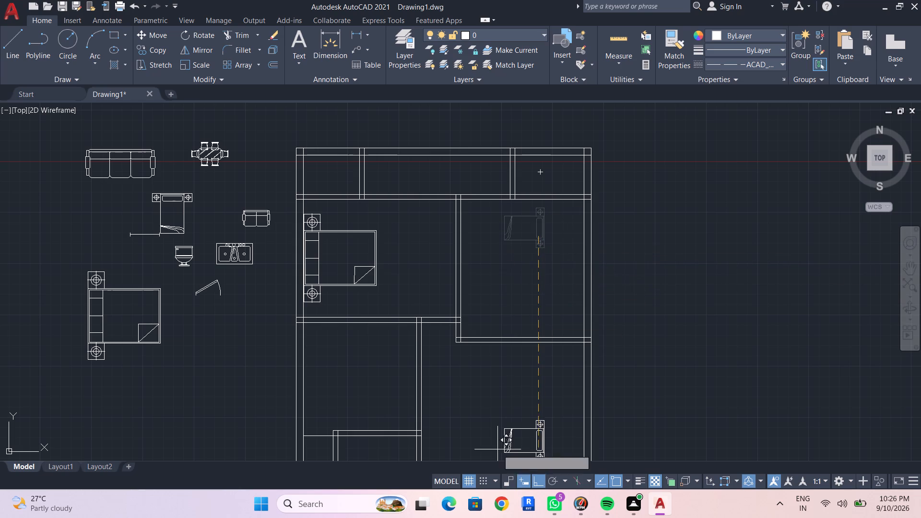
pyautogui.moveTo(534, 481); pyautogui.dragTo(535, 471)
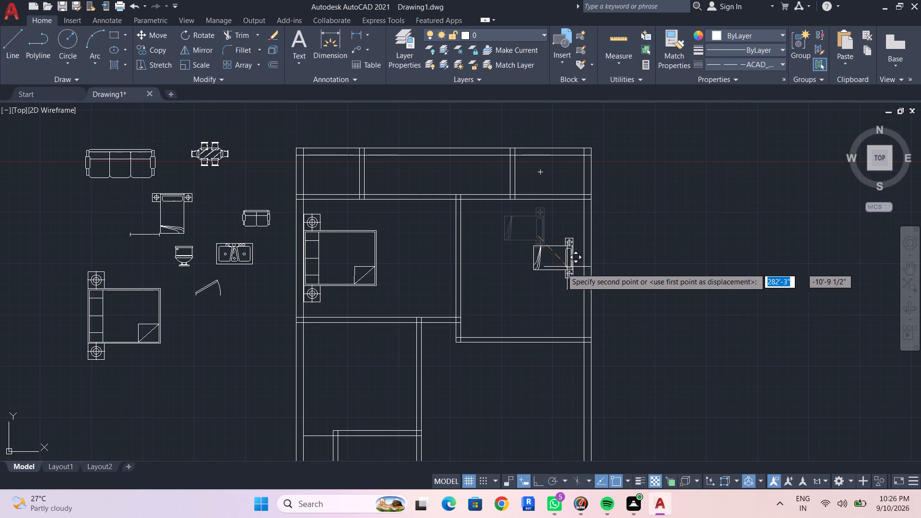
pyautogui.click(522, 271)
pyautogui.press('Escape')
# Scale the small bed up by eye from its headboard to about twice its size.
pyautogui.click(521, 265)
pyautogui.write('sc')
pyautogui.press('space')
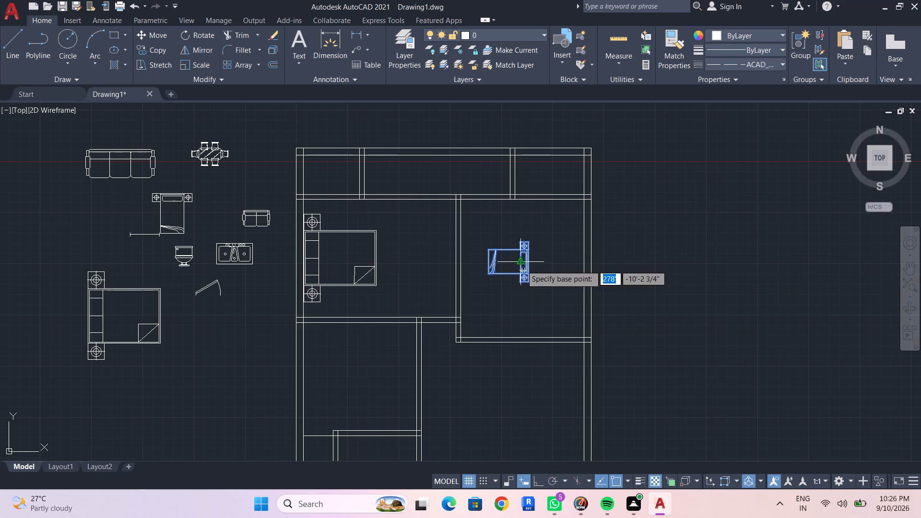
pyautogui.click(524, 266)
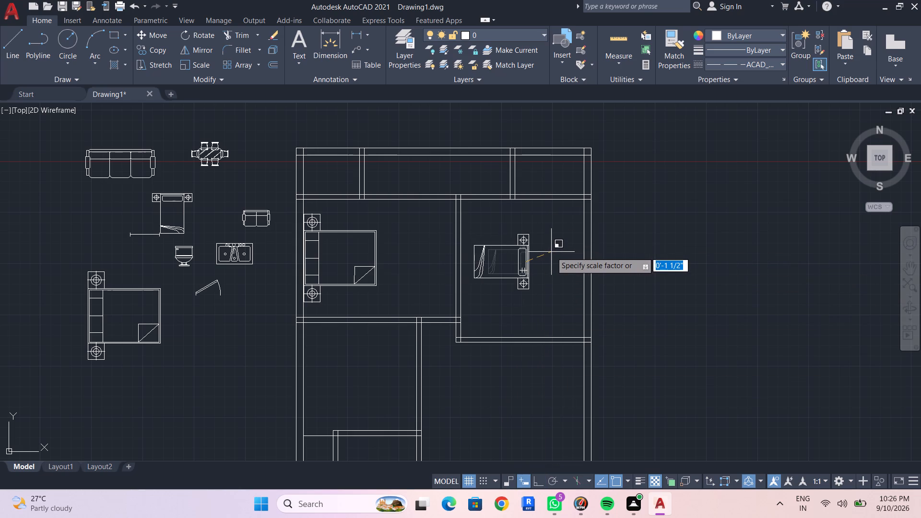
pyautogui.click(566, 253)
# Move the enlarged bed by its headboard midpoint against the inner face of the right outer wall.
pyautogui.click(528, 266)
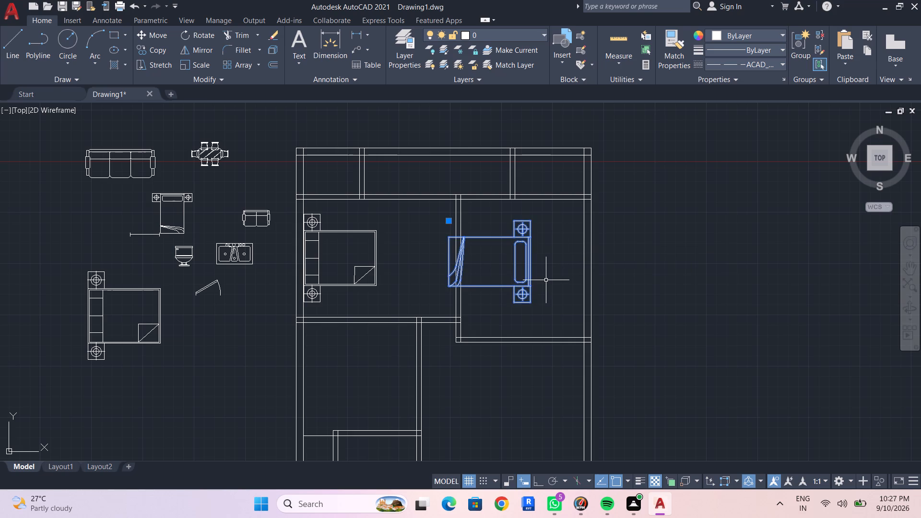
pyautogui.press('m')
pyautogui.press('space')
pyautogui.click(531, 265)
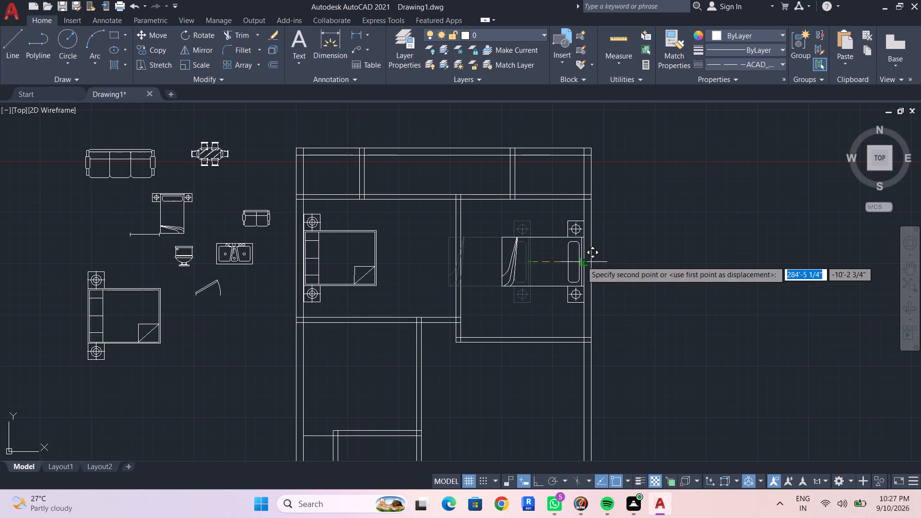
pyautogui.click(581, 261)
pyautogui.press('Escape')
pyautogui.press('Escape')
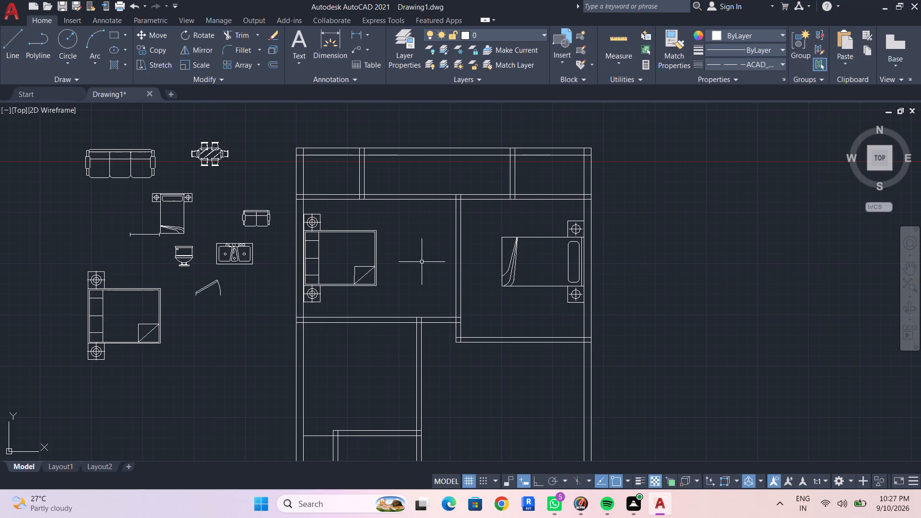
# Switch the toilet block among the source blocks to its Elongated (Plan) view.
pyautogui.moveTo(561, 183); pyautogui.dragTo(555, 188, button='middle')
pyautogui.scroll(1, 529, 196)
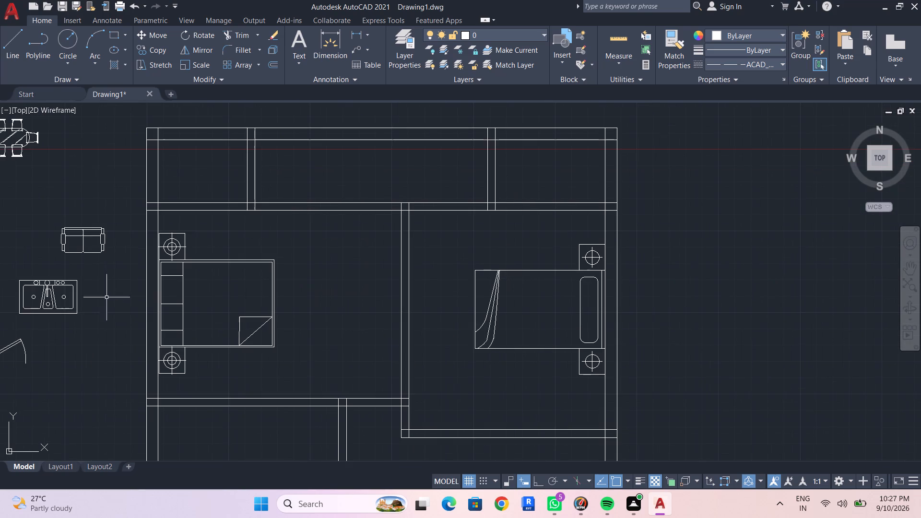
pyautogui.scroll(-3, 73, 278)
pyautogui.moveTo(68, 269); pyautogui.dragTo(190, 245, button='middle')
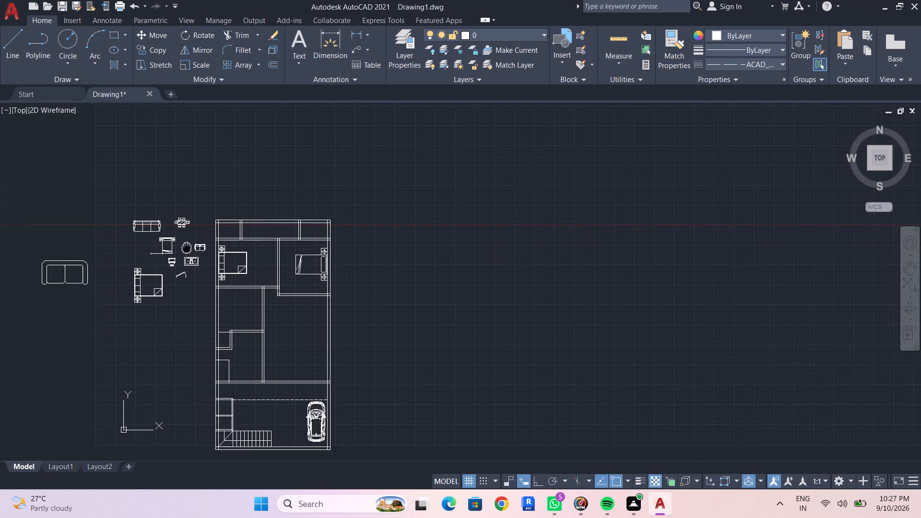
pyautogui.moveTo(190, 245); pyautogui.dragTo(195, 242, button='middle')
pyautogui.scroll(2, 181, 271)
pyautogui.moveTo(182, 271); pyautogui.dragTo(175, 283, button='middle')
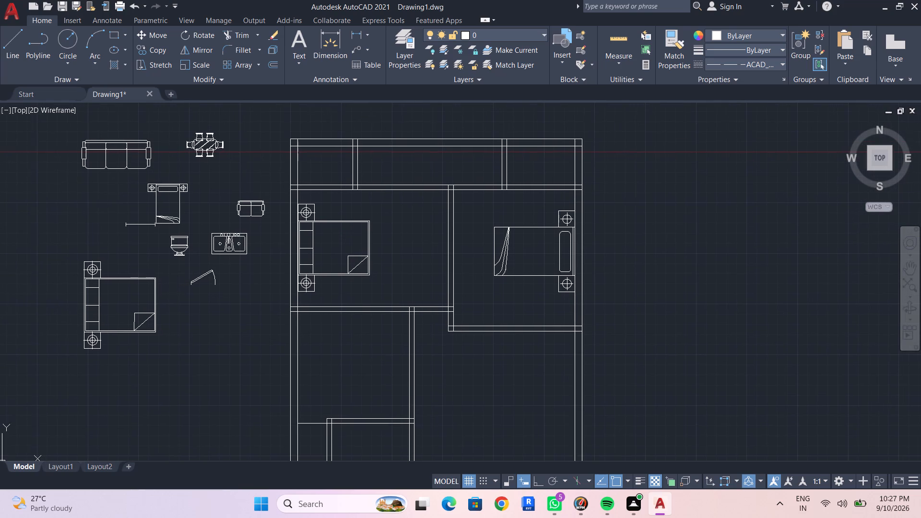
pyautogui.click(178, 240)
pyautogui.press('Escape')
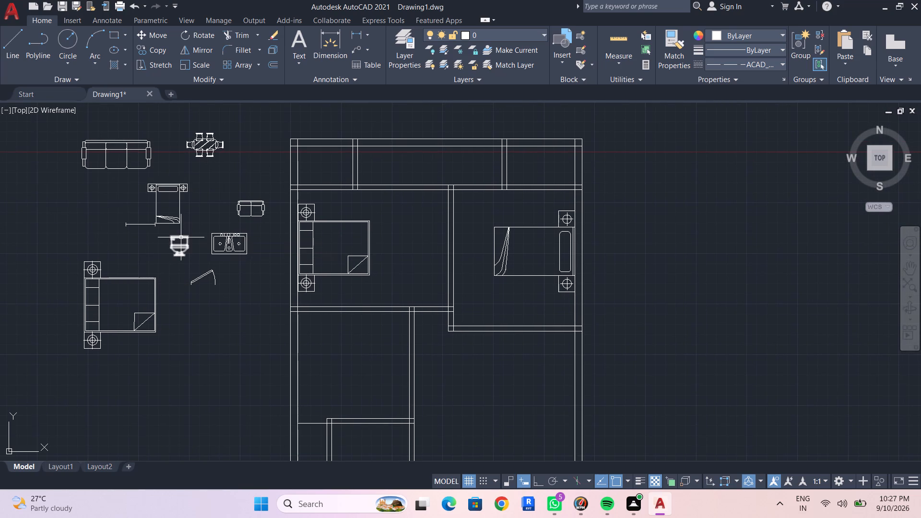
pyautogui.click(181, 239)
pyautogui.click(168, 260)
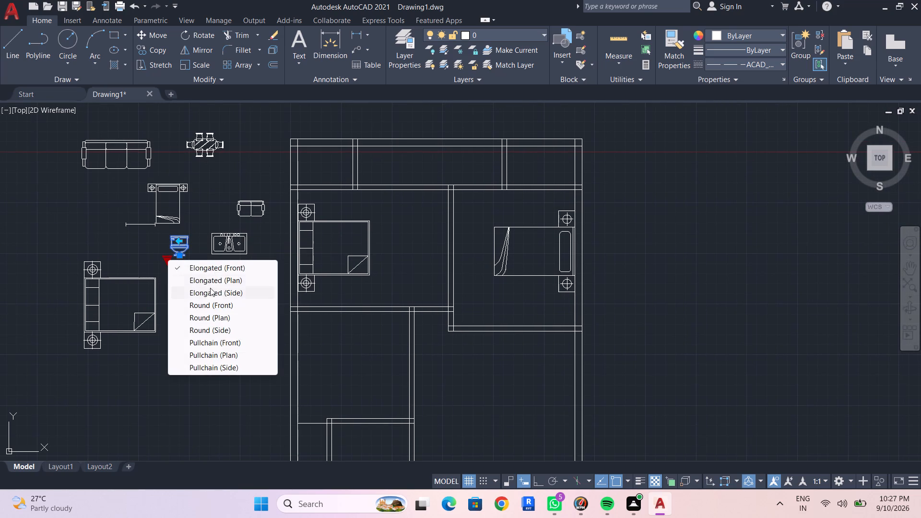
pyautogui.click(225, 267)
pyautogui.click(166, 264)
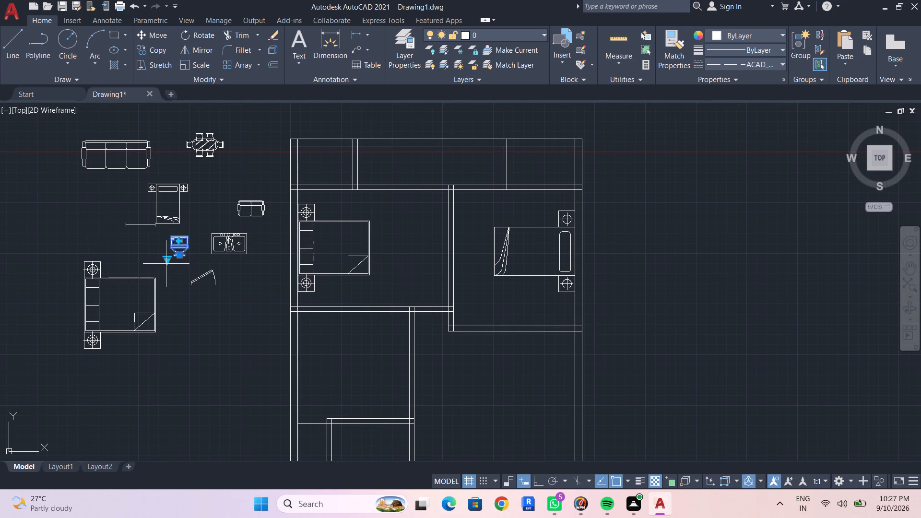
pyautogui.click(172, 260)
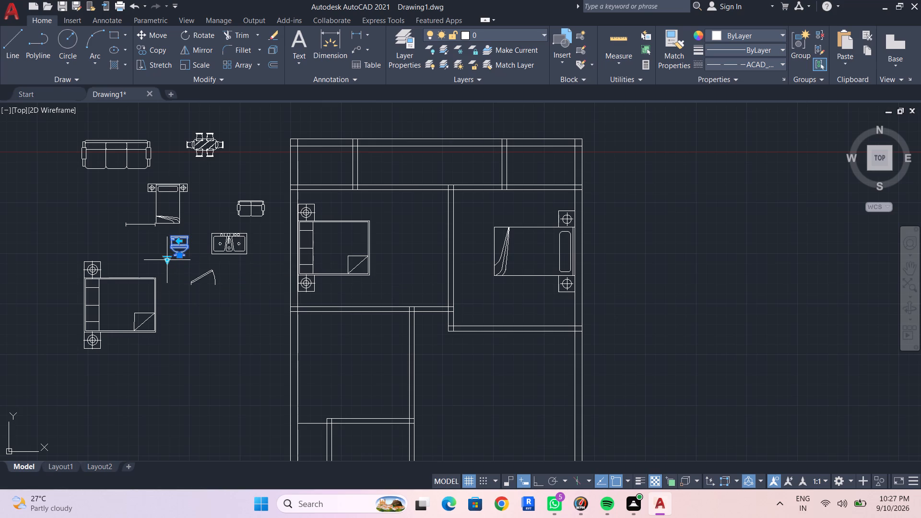
pyautogui.click(168, 260)
pyautogui.click(209, 279)
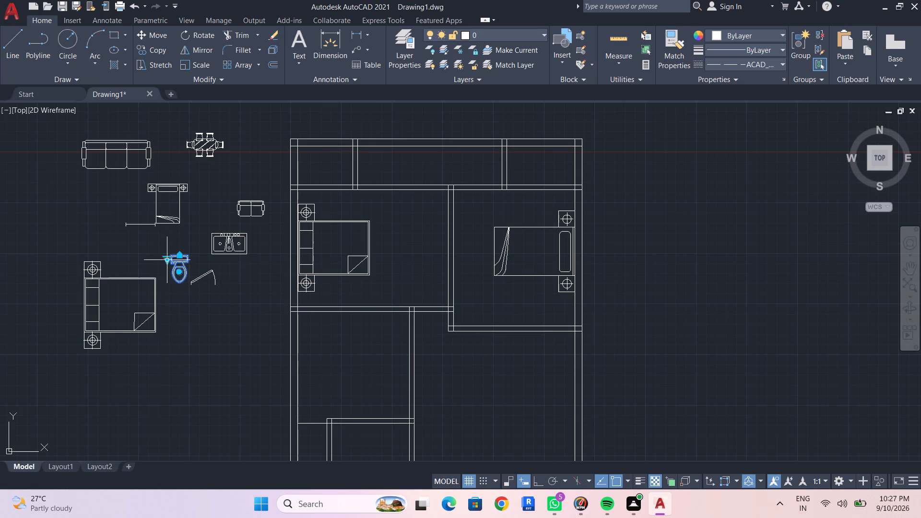
# Move the toilet into the small room in the plan's upper-right corner, with its tank against the top outer wall.
pyautogui.moveTo(181, 257); pyautogui.dragTo(524, 163)
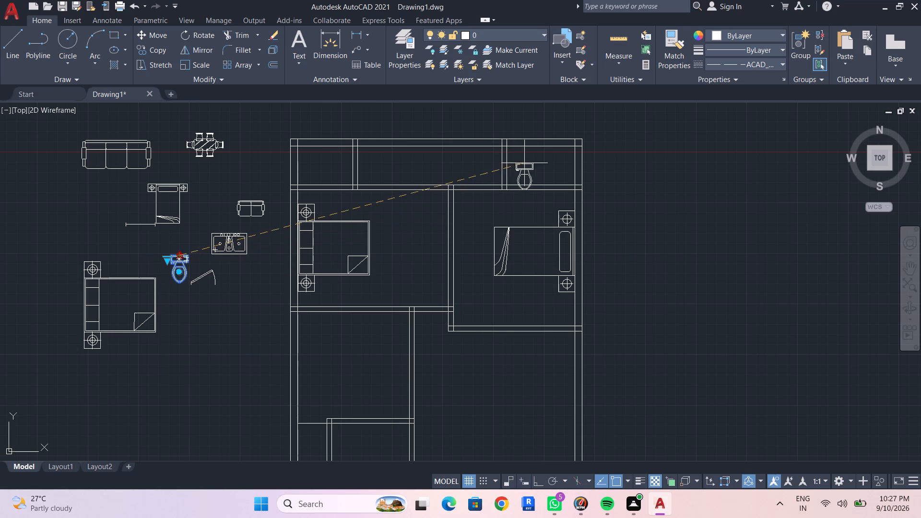
pyautogui.moveTo(524, 163); pyautogui.dragTo(544, 148)
pyautogui.click(544, 149)
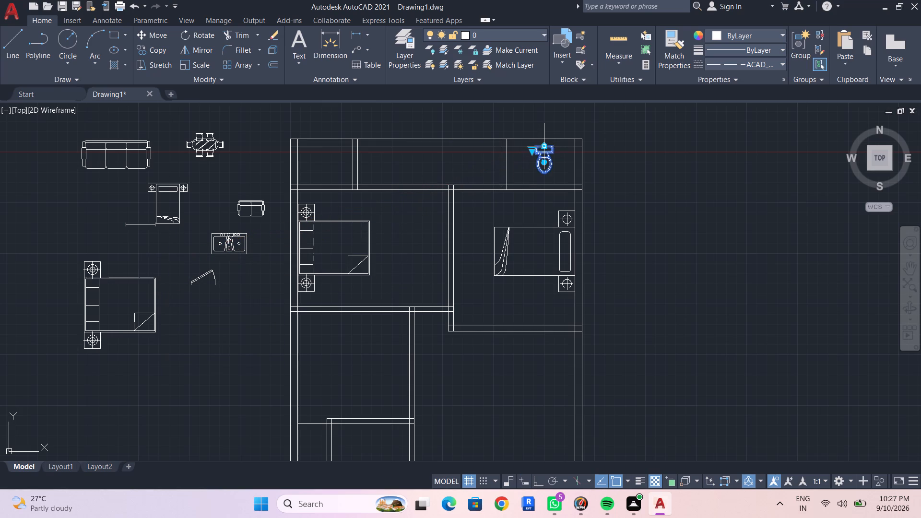
pyautogui.press('Escape')
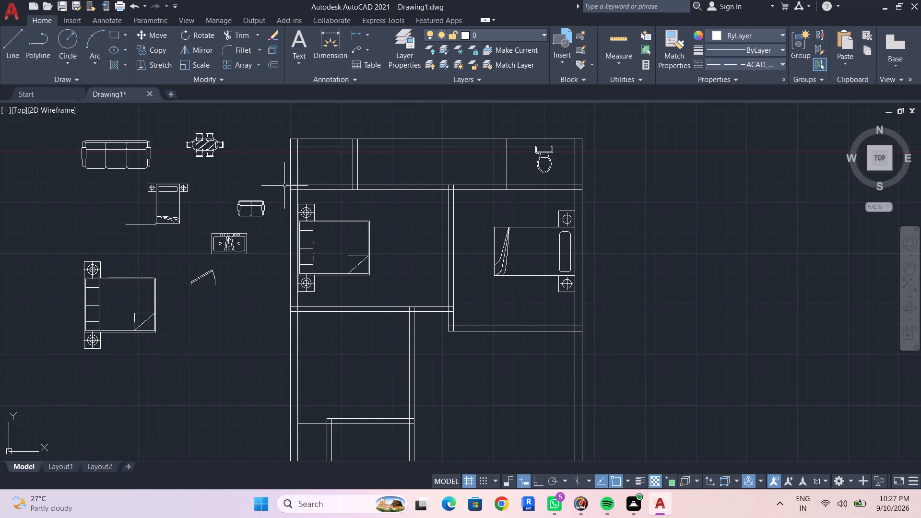
# Copy the upper-left bedroom's double bed straight down into the room below, with its headboard against the left outer wall.
pyautogui.moveTo(349, 235); pyautogui.dragTo(337, 196, button='middle')
pyautogui.scroll(-1, 343, 274)
pyautogui.moveTo(343, 279); pyautogui.dragTo(333, 207, button='middle')
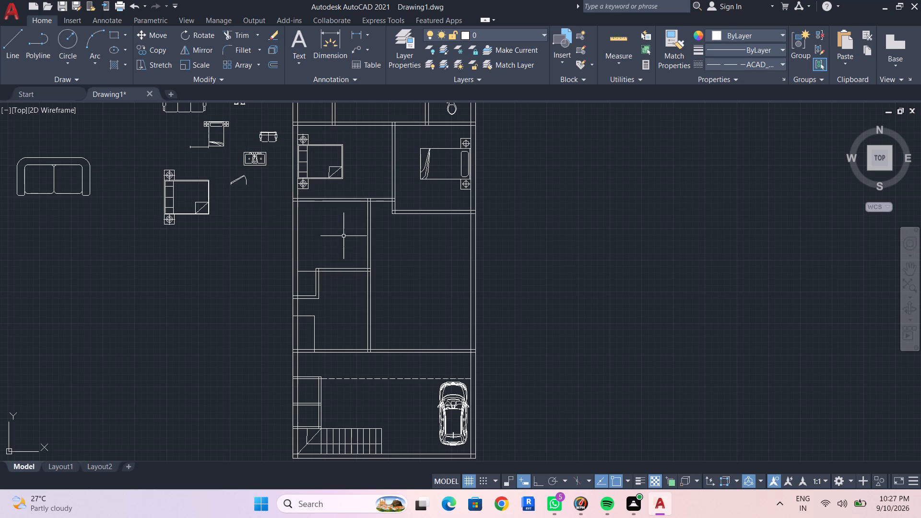
pyautogui.click(311, 142)
pyautogui.press('Escape')
pyautogui.click(308, 148)
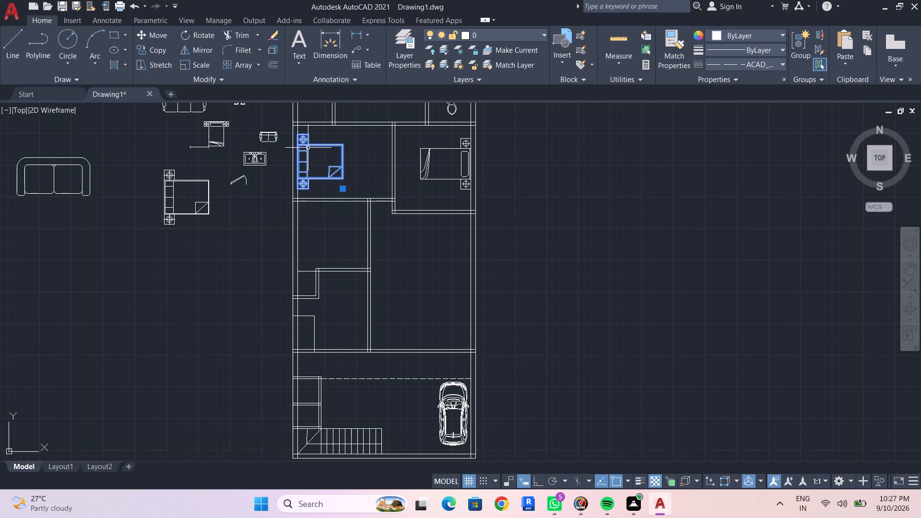
pyautogui.write('co')
pyautogui.press('space')
pyautogui.click(308, 150)
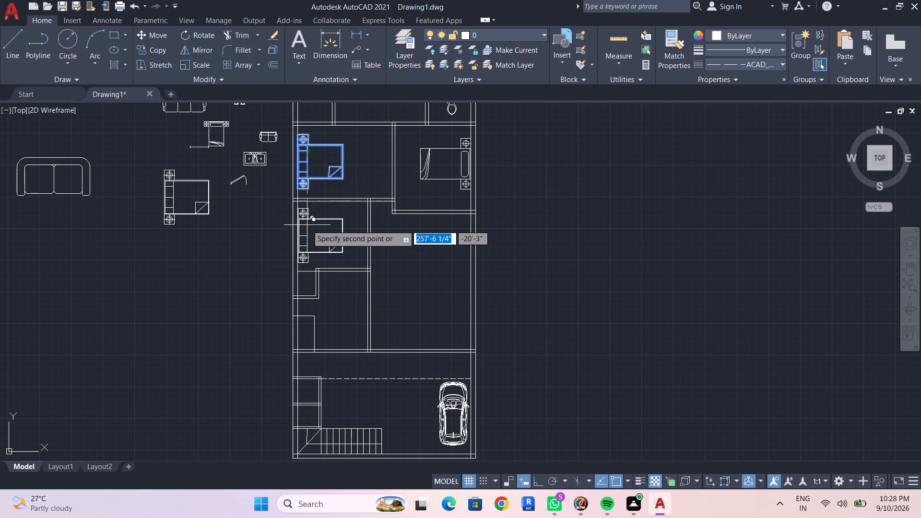
pyautogui.click(307, 225)
pyautogui.press('Escape')
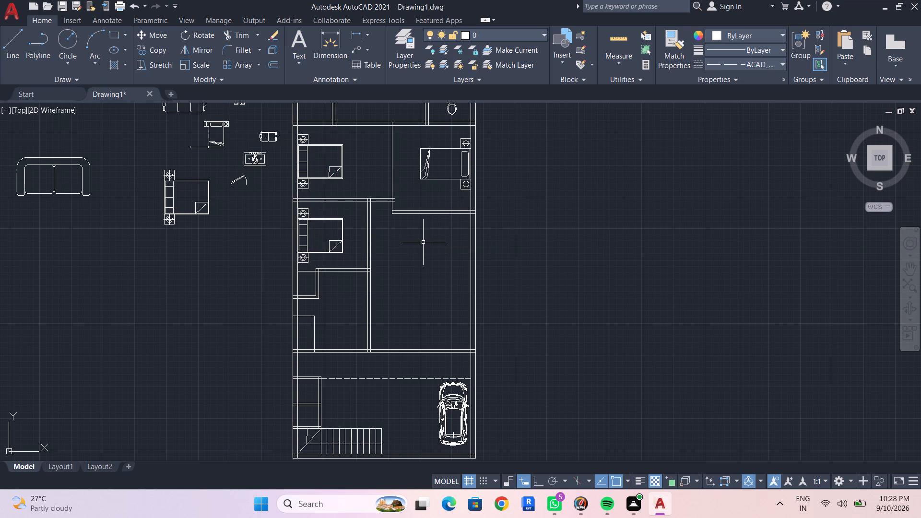
# Rotate the copied double bed 180 degrees about the foot corner of its mattress with Ortho on.
pyautogui.press('r')
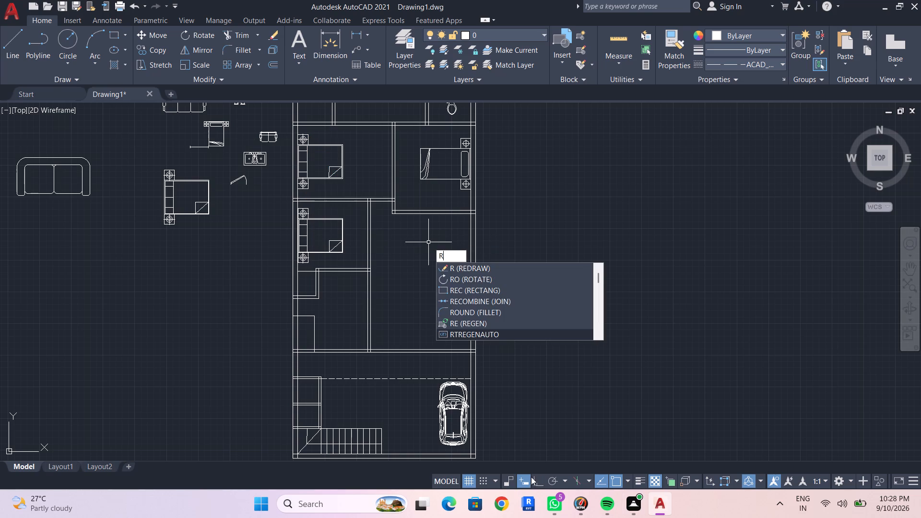
pyautogui.press('Escape')
pyautogui.click(541, 479)
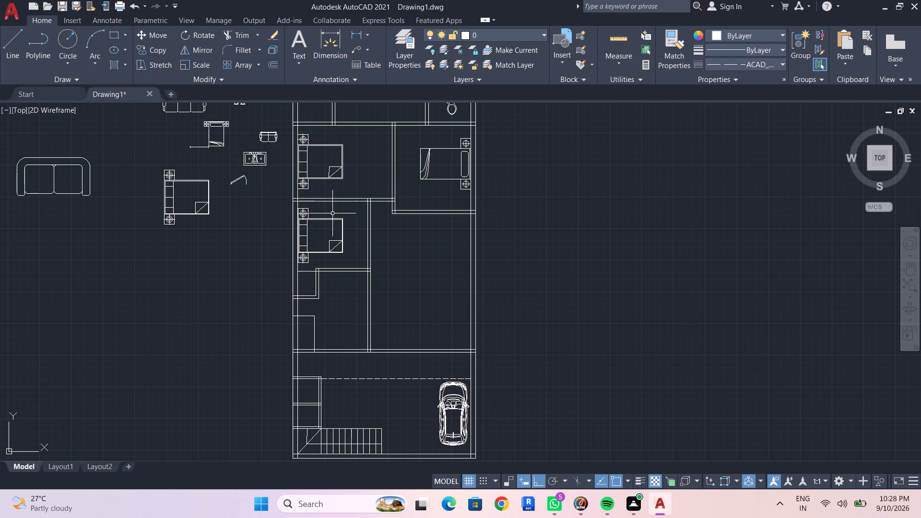
pyautogui.click(332, 220)
pyautogui.write('ro')
pyautogui.press('space')
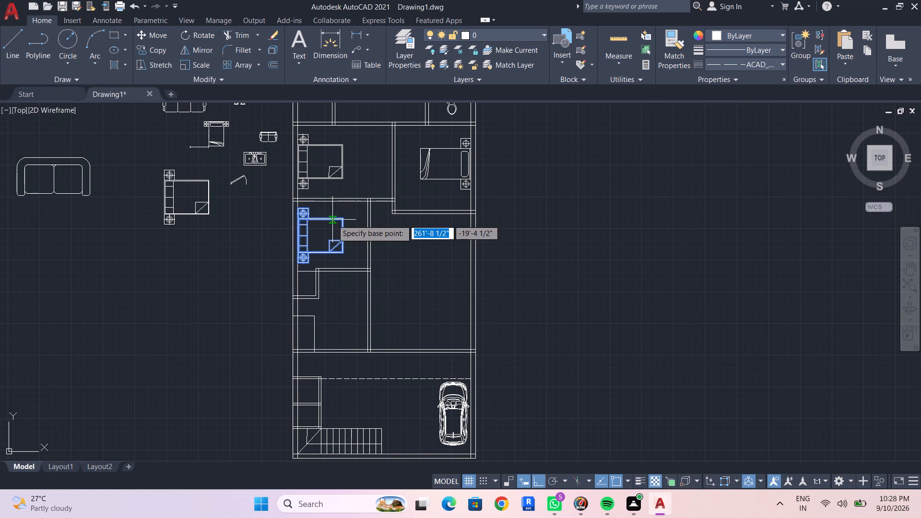
pyautogui.moveTo(345, 222); pyautogui.dragTo(356, 228)
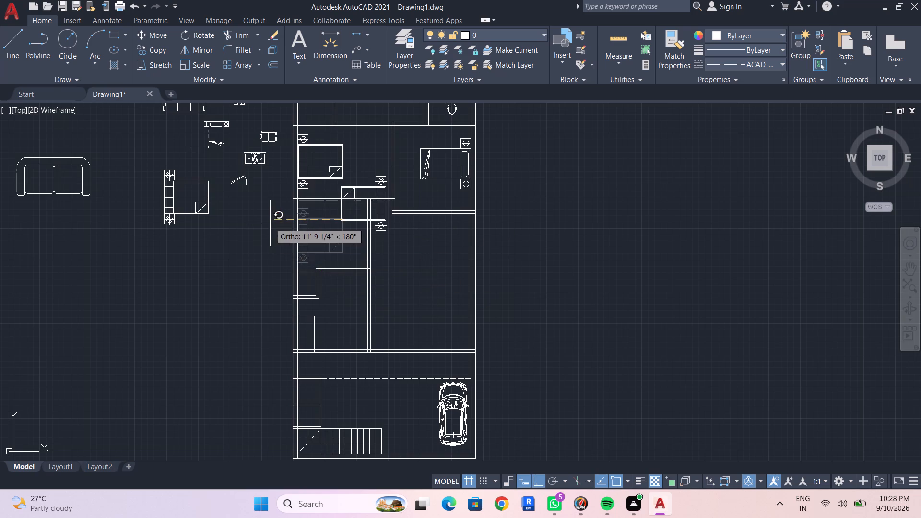
pyautogui.click(271, 221)
pyautogui.press('Escape')
# Nudge the rotated double bed back into the room below the upper-left bedroom, bringing its headboard up to the right-hand partition.
pyautogui.click(355, 221)
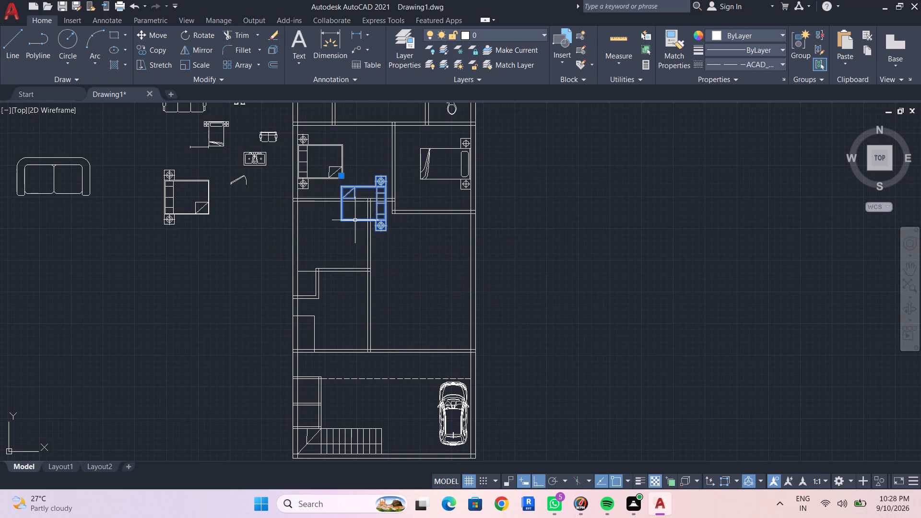
pyautogui.hotkey('ctrl', 'Left')
pyautogui.hotkey('ctrl', 'Left')
pyautogui.hotkey('ctrl', 'Left')
pyautogui.hotkey('ctrl', 'Left')
pyautogui.hotkey('ctrl', 'Left')
pyautogui.hotkey('ctrl', 'Left')
pyautogui.hotkey('ctrl', 'Left')
pyautogui.hotkey('ctrl', 'Left')
pyautogui.hotkey('ctrl', 'Left')
pyautogui.hotkey('ctrl', 'Left')
pyautogui.hotkey('ctrl', 'Left')
pyautogui.hotkey('ctrl', 'Left')
pyautogui.hotkey('ctrl', 'Left')
pyautogui.hotkey('ctrl', 'Left')
pyautogui.hotkey('ctrl', 'Left')
pyautogui.hotkey('ctrl', 'Left')
pyautogui.hotkey('ctrl', 'Left')
pyautogui.hotkey('ctrl', 'Left')
pyautogui.hotkey('ctrl', 'Left')
pyautogui.hotkey('ctrl', 'Left')
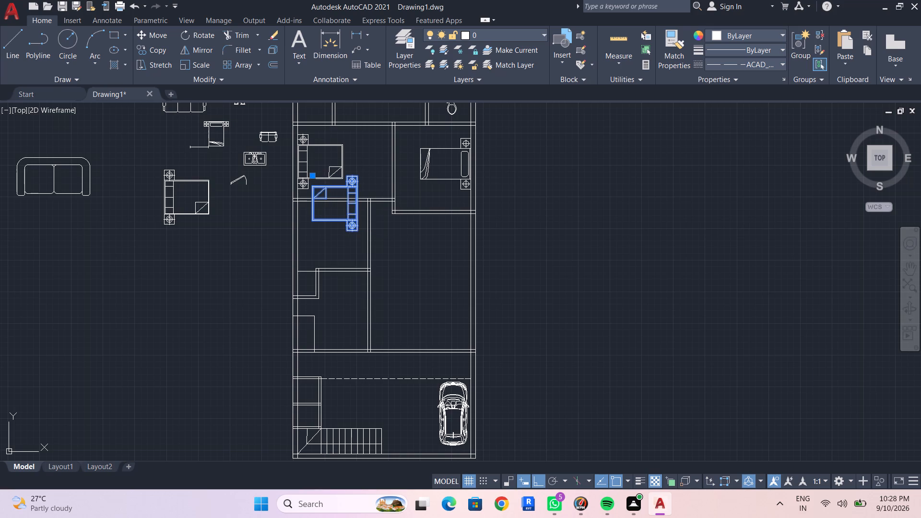
pyautogui.hotkey('ctrl', 'Down')
pyautogui.hotkey('ctrl', 'Down')
pyautogui.hotkey('ctrl', 'Down')
pyautogui.hotkey('ctrl', 'Down')
pyautogui.hotkey('ctrl', 'Down')
pyautogui.hotkey('ctrl', 'Down')
pyautogui.hotkey('ctrl', 'Down')
pyautogui.hotkey('ctrl', 'Down')
pyautogui.hotkey('ctrl', 'Down')
pyautogui.hotkey('ctrl', 'Down')
pyautogui.hotkey('ctrl', 'Down')
pyautogui.hotkey('ctrl', 'Down')
pyautogui.hotkey('ctrl', 'Down')
pyautogui.hotkey('ctrl', 'Down')
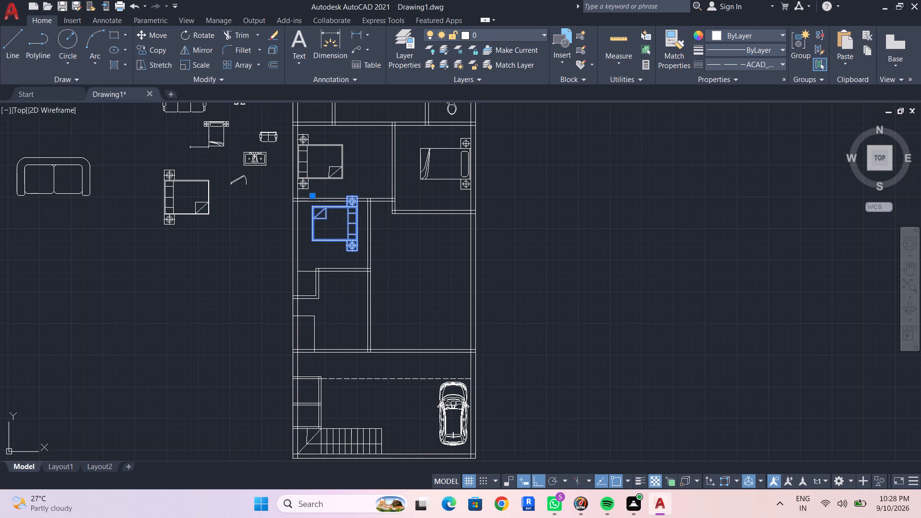
pyautogui.hotkey('ctrl', 'Down')
pyautogui.hotkey('ctrl', 'Down')
pyautogui.hotkey('ctrl', 'Down')
pyautogui.hotkey('ctrl', 'Down')
pyautogui.hotkey('ctrl', 'Right')
pyautogui.hotkey('ctrl', 'Right')
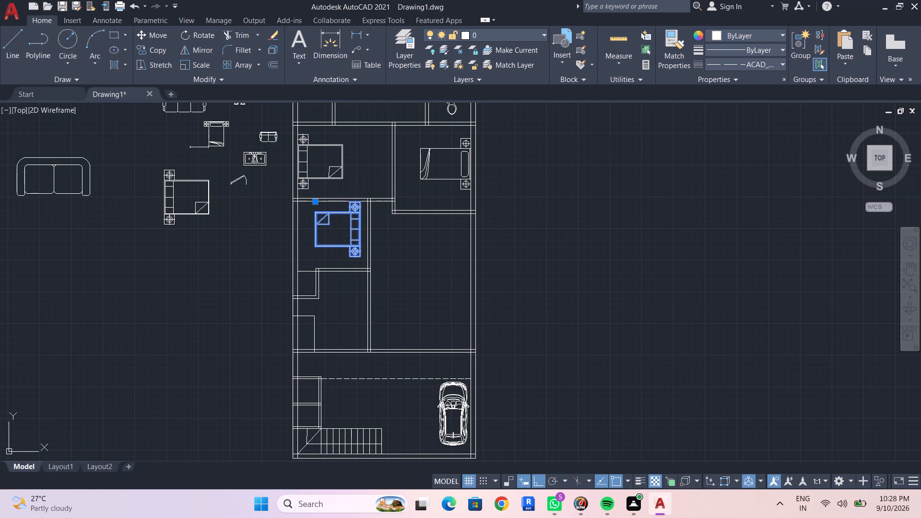
pyautogui.hotkey('ctrl', 'Right')
pyautogui.hotkey('ctrl', 'Down')
pyautogui.hotkey('ctrl', 'Right')
pyautogui.hotkey('ctrl', 'Right')
pyautogui.hotkey('ctrl', 'Right')
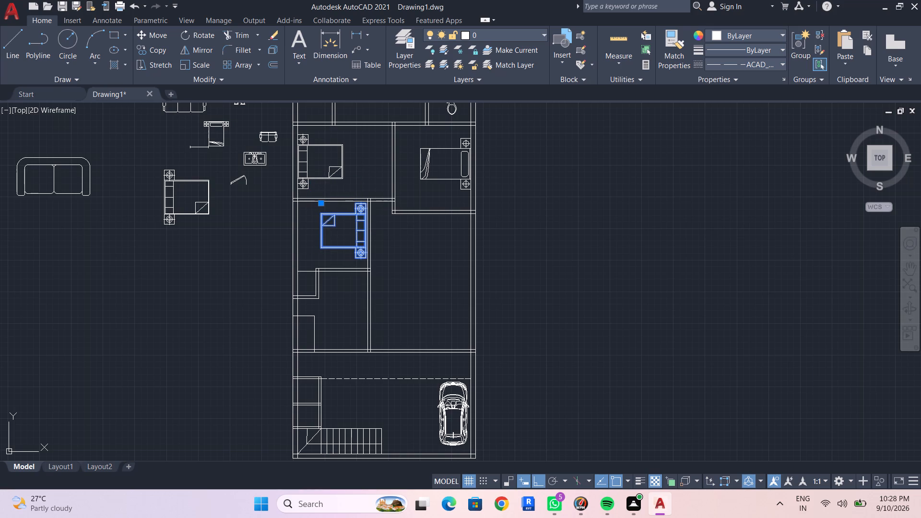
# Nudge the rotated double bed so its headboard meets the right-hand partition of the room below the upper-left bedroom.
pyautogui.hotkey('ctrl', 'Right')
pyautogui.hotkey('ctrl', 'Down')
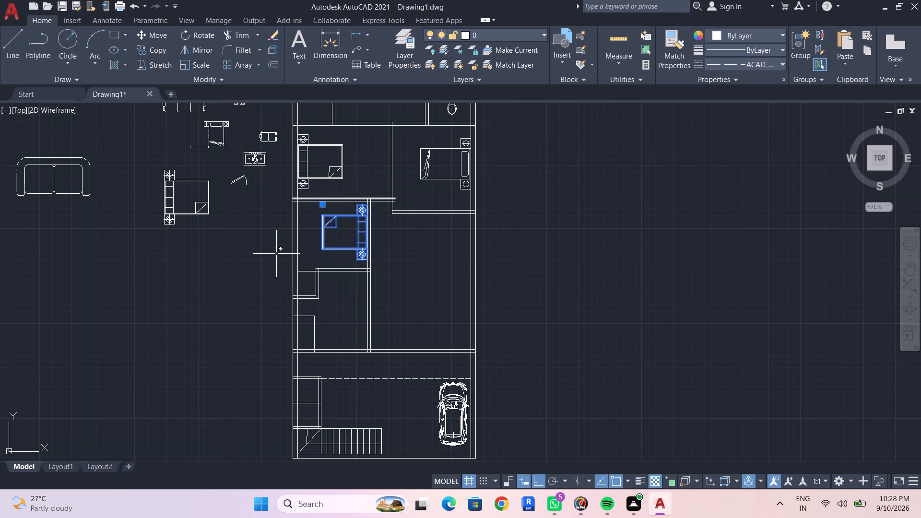
# Rotate the copied double bed 180 degrees about the foot corner of its mattress with Ortho on.
pyautogui.click(324, 215)
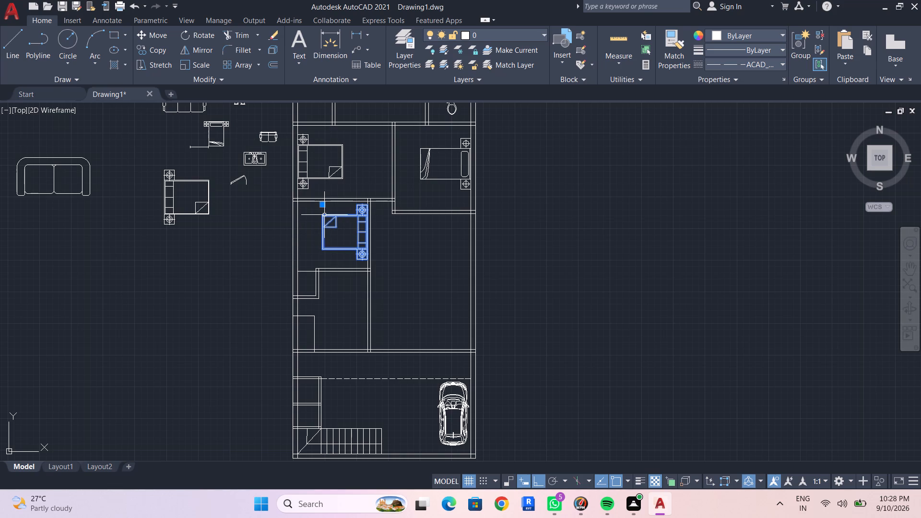
pyautogui.write('ro')
pyautogui.press('space')
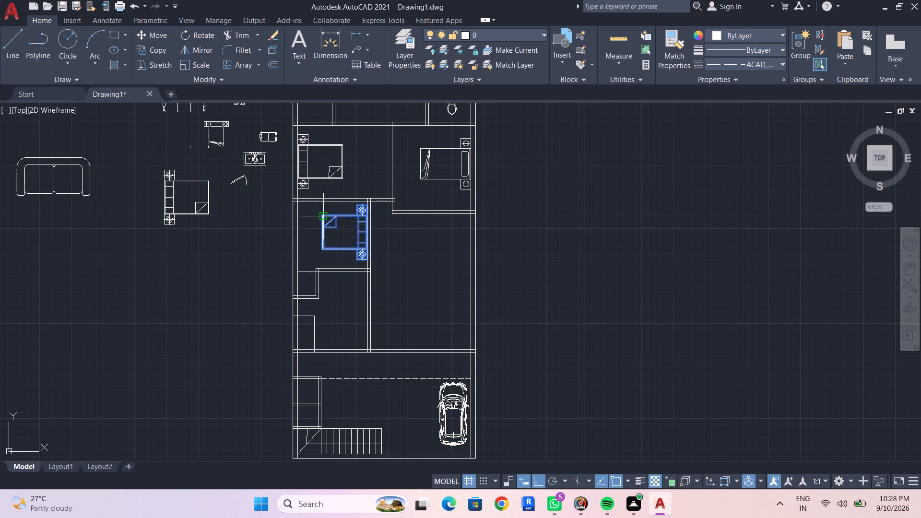
pyautogui.click(323, 217)
pyautogui.click(250, 224)
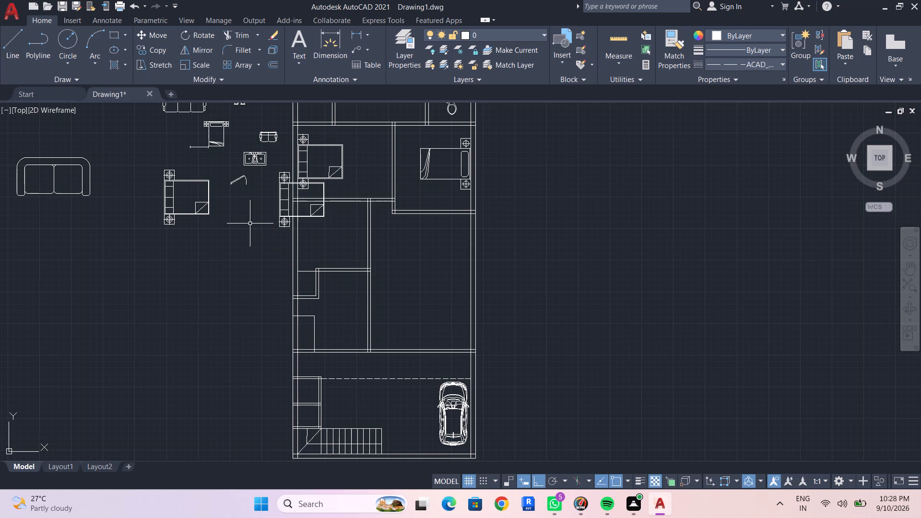
pyautogui.press('Escape')
pyautogui.click(290, 209)
pyautogui.press('Escape')
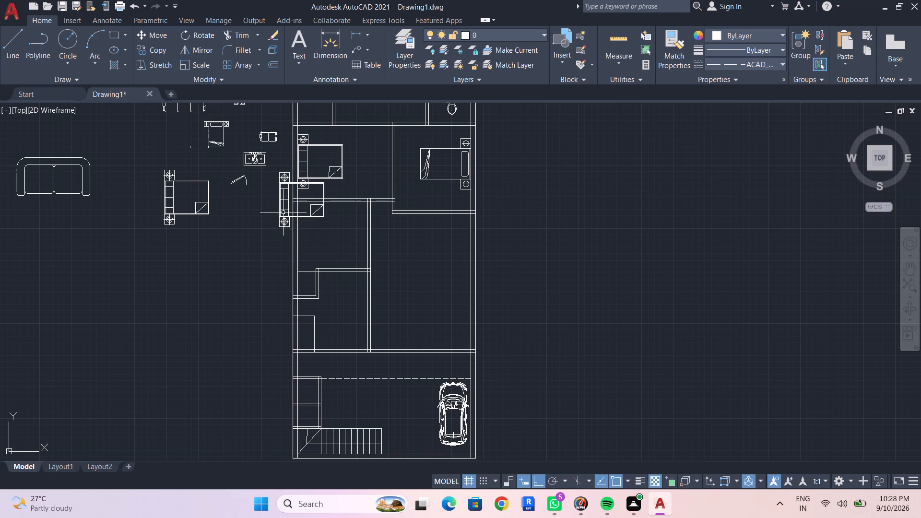
# Nudge the double bed down and across into the room below the upper-left bedroom, with its headboard by the left outer wall.
pyautogui.click(280, 213)
pyautogui.hotkey('ctrl', 'Down')
pyautogui.hotkey('ctrl', 'Down')
pyautogui.hotkey('ctrl', 'Down')
pyautogui.hotkey('ctrl', 'Down')
pyautogui.hotkey('ctrl', 'Down')
pyautogui.hotkey('ctrl', 'Down')
pyautogui.hotkey('ctrl', 'Down')
pyautogui.hotkey('ctrl', 'Down')
pyautogui.hotkey('ctrl', 'Down')
pyautogui.hotkey('ctrl', 'Down')
pyautogui.hotkey('ctrl', 'Down')
pyautogui.hotkey('ctrl', 'Down')
pyautogui.hotkey('ctrl', 'Down')
pyautogui.hotkey('ctrl', 'Down')
pyautogui.hotkey('ctrl', 'Down')
pyautogui.hotkey('ctrl', 'Down')
pyautogui.hotkey('ctrl', 'Down')
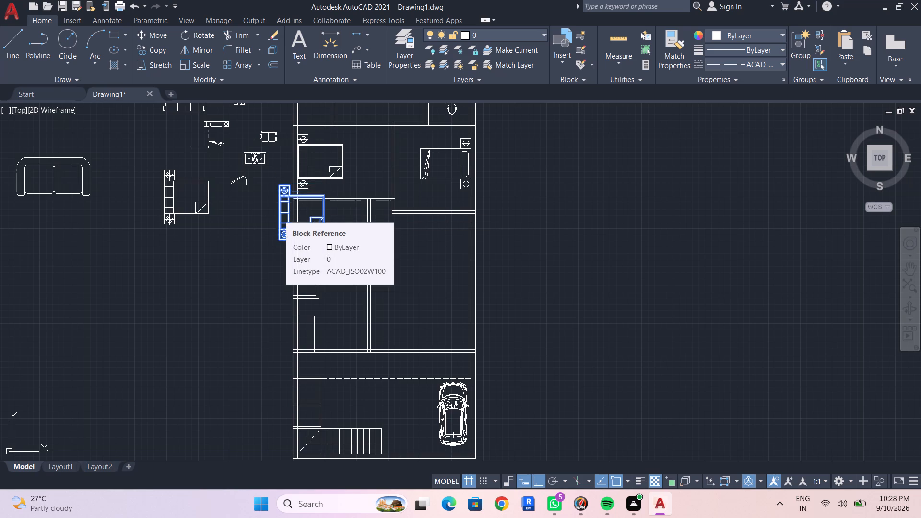
pyautogui.hotkey('ctrl', 'Right')
pyautogui.hotkey('ctrl', 'Right')
pyautogui.hotkey('ctrl', 'Right')
pyautogui.hotkey('ctrl', 'Right')
pyautogui.hotkey('ctrl', 'Right')
pyautogui.hotkey('ctrl', 'Right')
pyautogui.hotkey('ctrl', 'Right')
pyautogui.hotkey('ctrl', 'Right')
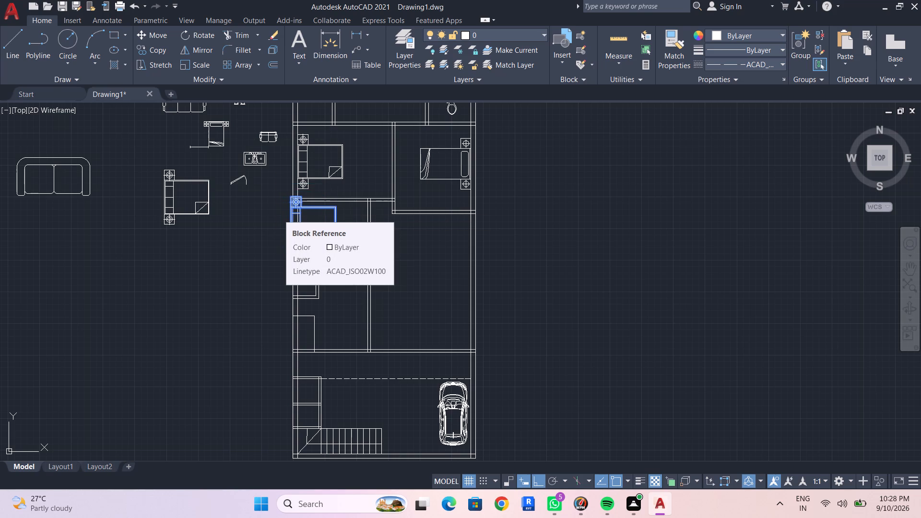
pyautogui.hotkey('ctrl', 'Right')
pyautogui.hotkey('ctrl', 'Down')
pyautogui.hotkey('ctrl', 'Down')
pyautogui.hotkey('ctrl', 'Right')
pyautogui.hotkey('ctrl', 'Right')
pyautogui.hotkey('ctrl', 'Right')
pyautogui.hotkey('ctrl', 'Right')
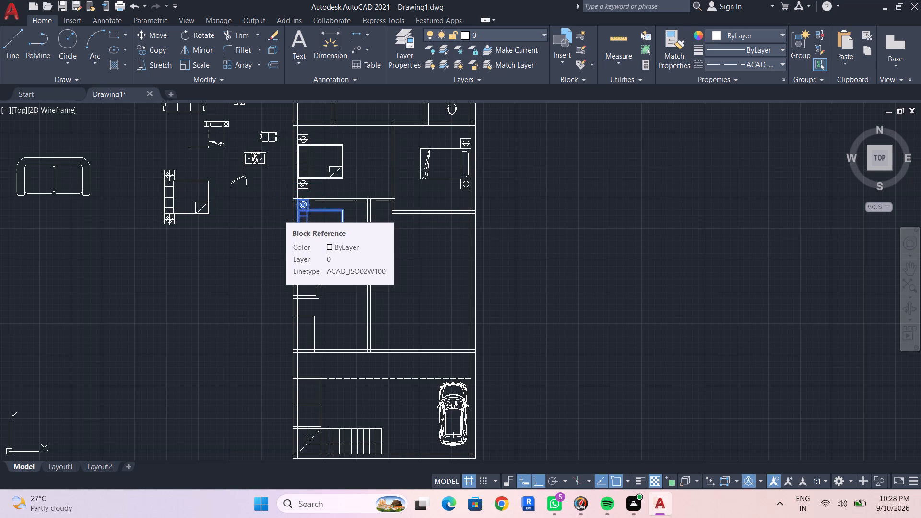
pyautogui.hotkey('ctrl', 'Down')
pyautogui.hotkey('ctrl', 'Down')
pyautogui.hotkey('ctrl', 'Right')
pyautogui.hotkey('ctrl', 'Right')
pyautogui.hotkey('ctrl', 'Down')
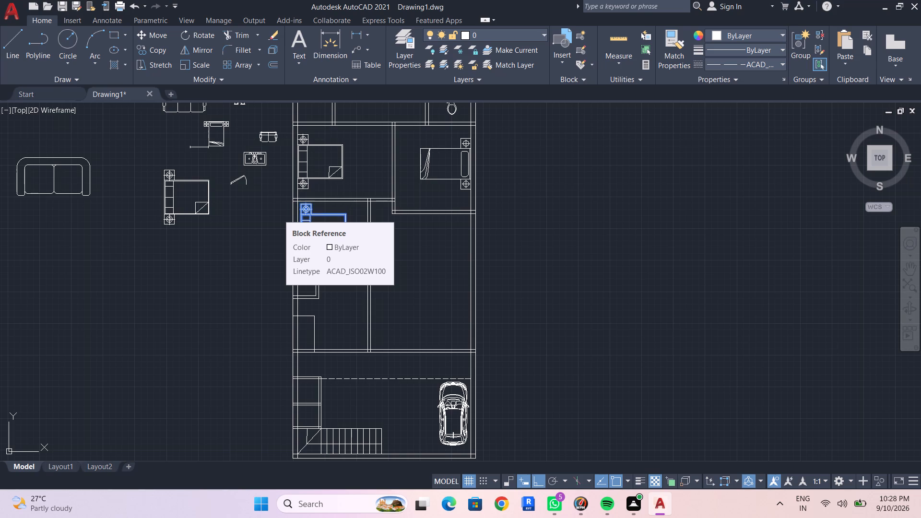
pyautogui.hotkey('ctrl', 'Down')
pyautogui.hotkey('ctrl', 'Down')
pyautogui.hotkey('ctrl', 'Down')
pyautogui.hotkey('ctrl', 'Left')
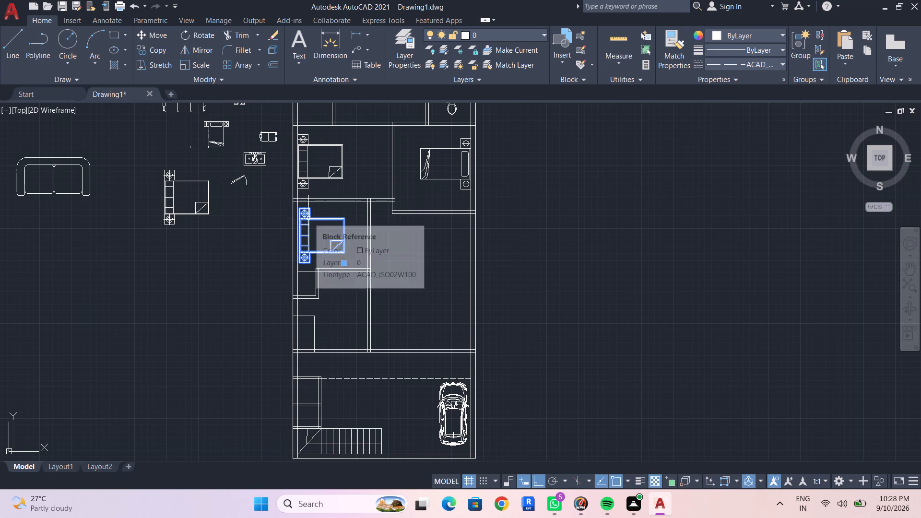
pyautogui.hotkey('ctrl', 'Up')
pyautogui.press('Up')
pyautogui.press('Escape')
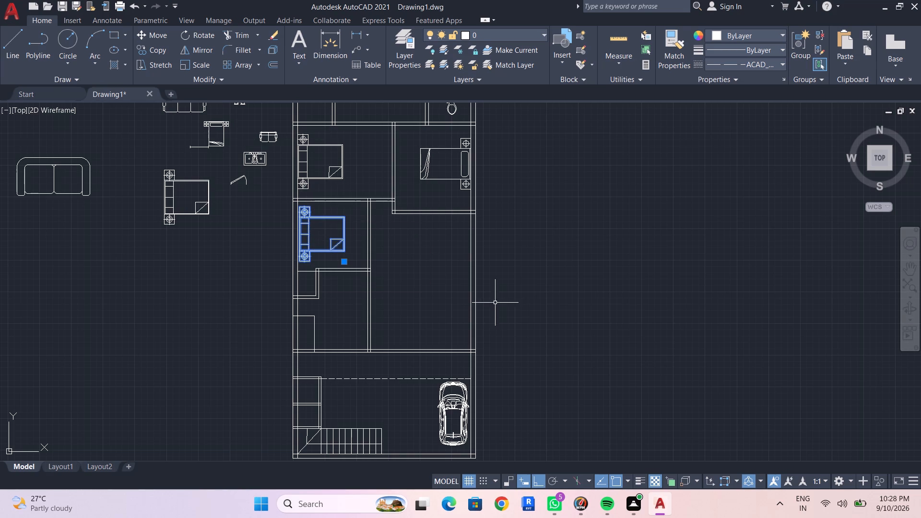
pyautogui.press('Escape')
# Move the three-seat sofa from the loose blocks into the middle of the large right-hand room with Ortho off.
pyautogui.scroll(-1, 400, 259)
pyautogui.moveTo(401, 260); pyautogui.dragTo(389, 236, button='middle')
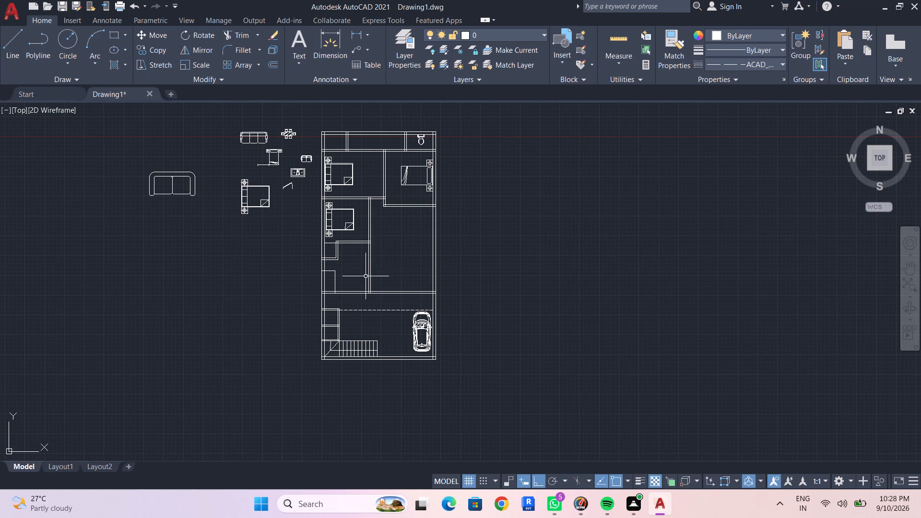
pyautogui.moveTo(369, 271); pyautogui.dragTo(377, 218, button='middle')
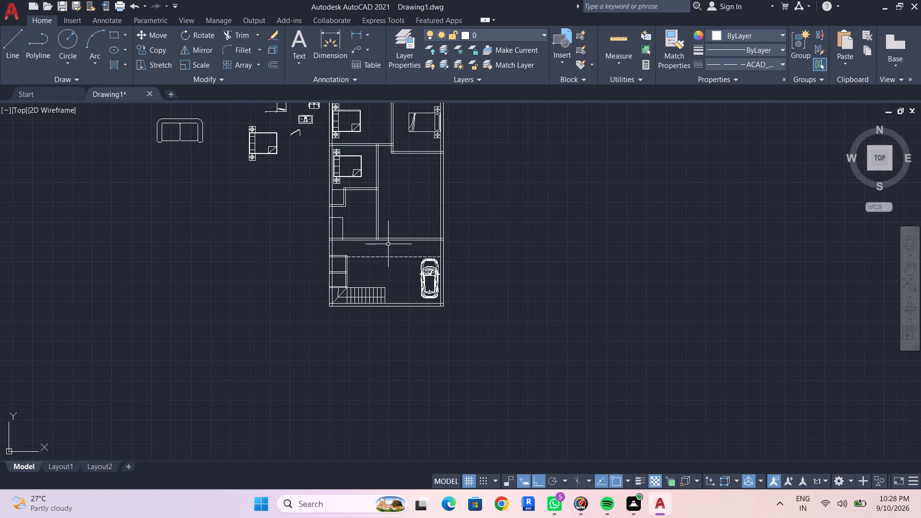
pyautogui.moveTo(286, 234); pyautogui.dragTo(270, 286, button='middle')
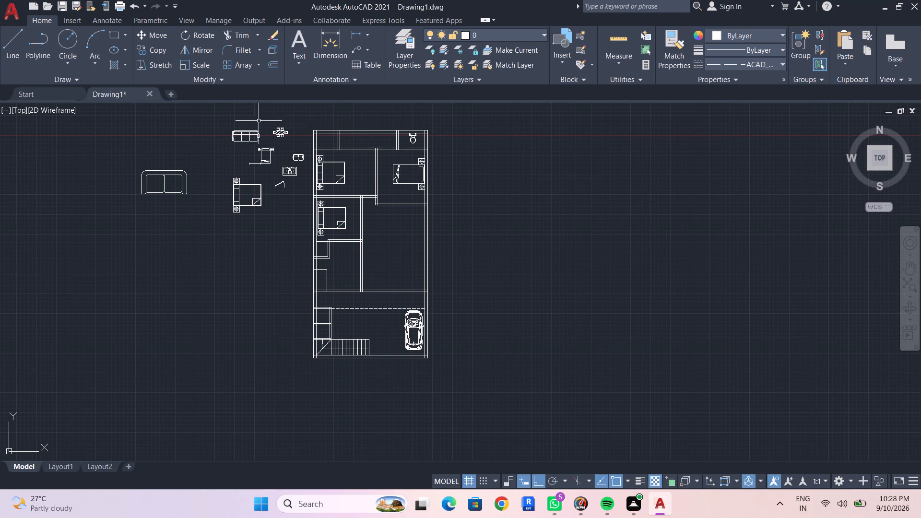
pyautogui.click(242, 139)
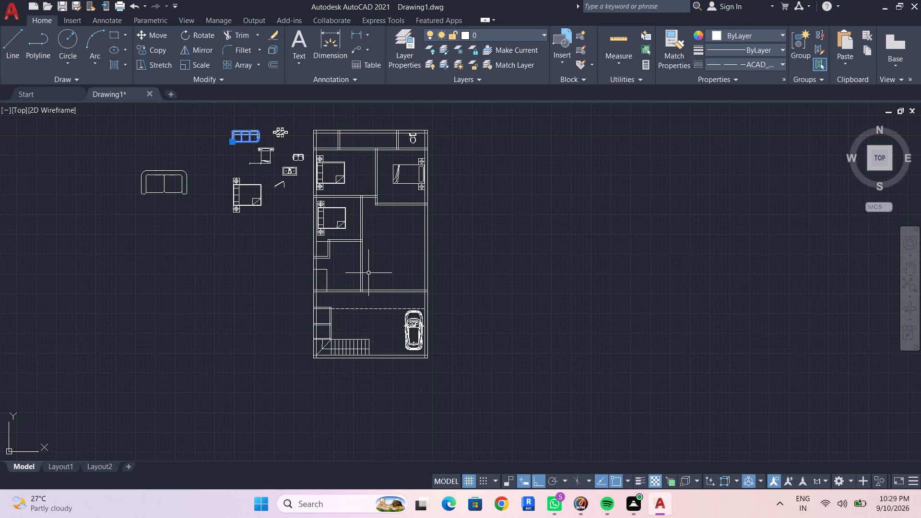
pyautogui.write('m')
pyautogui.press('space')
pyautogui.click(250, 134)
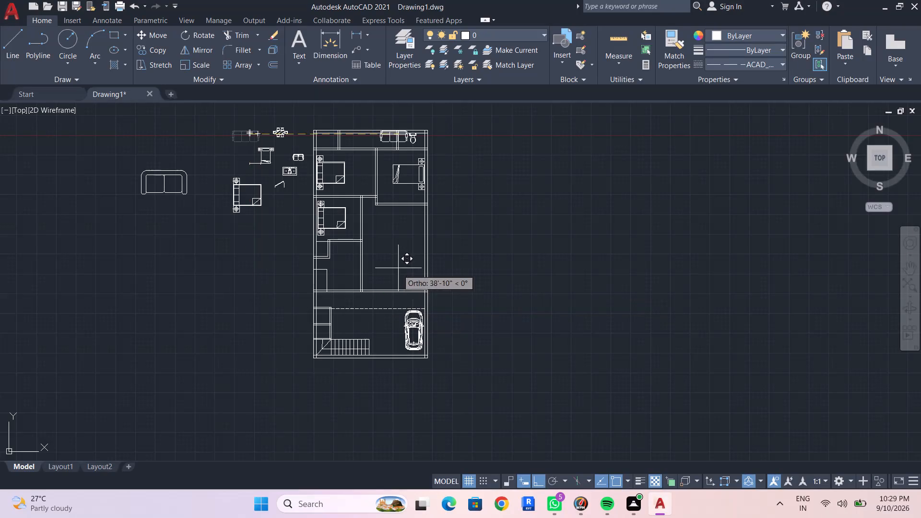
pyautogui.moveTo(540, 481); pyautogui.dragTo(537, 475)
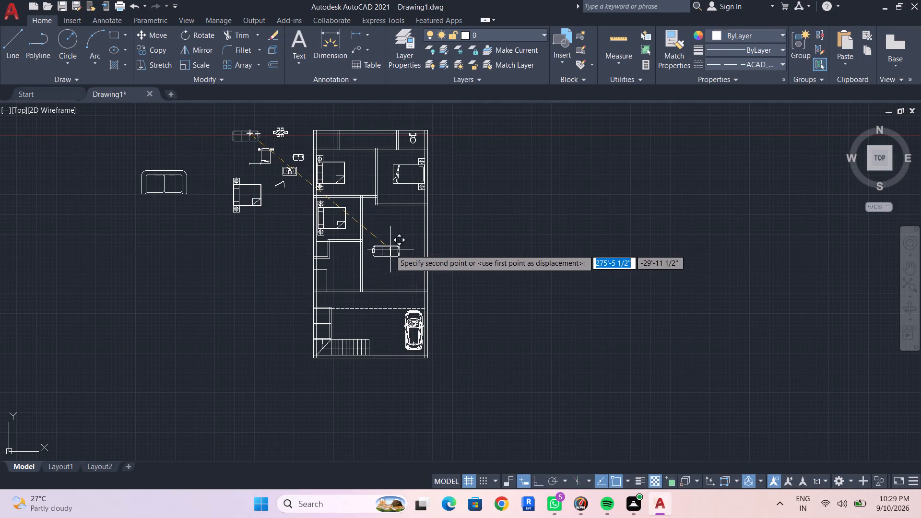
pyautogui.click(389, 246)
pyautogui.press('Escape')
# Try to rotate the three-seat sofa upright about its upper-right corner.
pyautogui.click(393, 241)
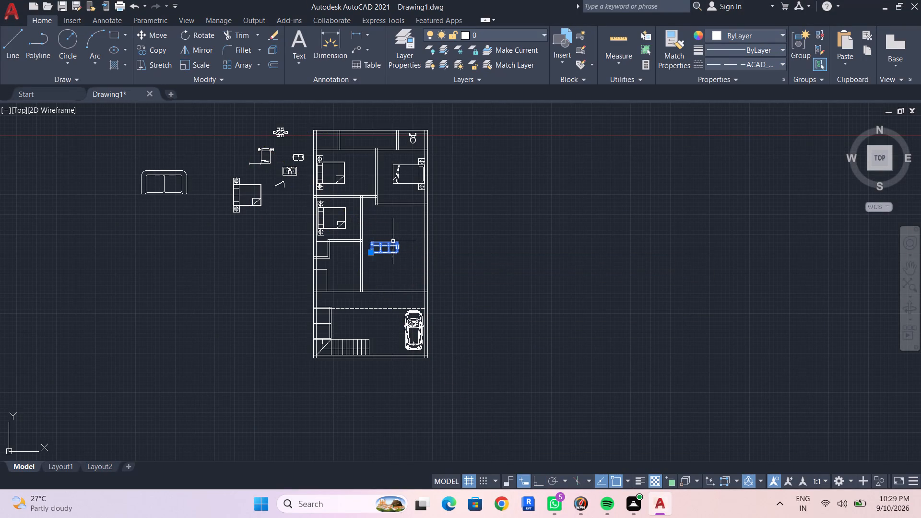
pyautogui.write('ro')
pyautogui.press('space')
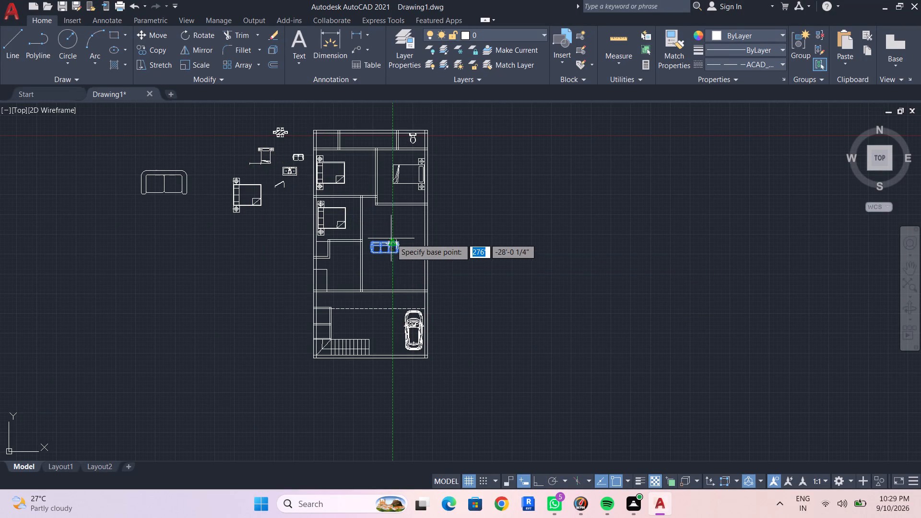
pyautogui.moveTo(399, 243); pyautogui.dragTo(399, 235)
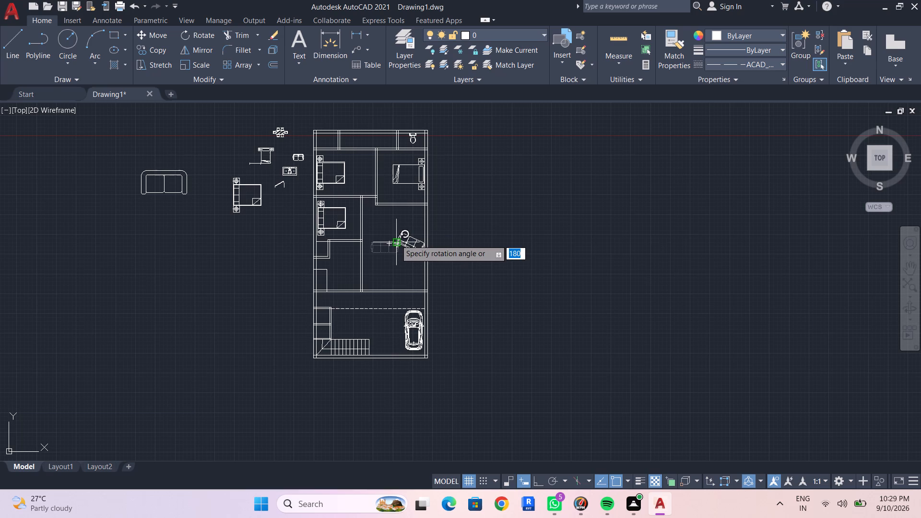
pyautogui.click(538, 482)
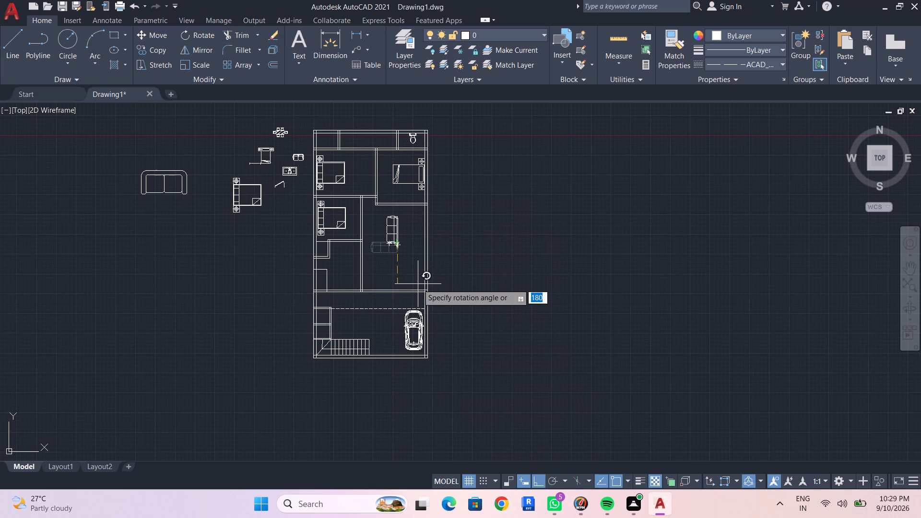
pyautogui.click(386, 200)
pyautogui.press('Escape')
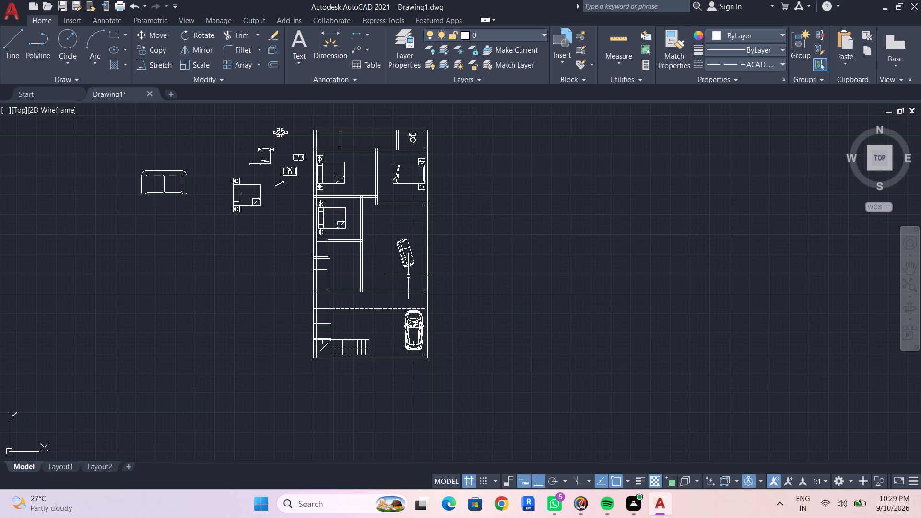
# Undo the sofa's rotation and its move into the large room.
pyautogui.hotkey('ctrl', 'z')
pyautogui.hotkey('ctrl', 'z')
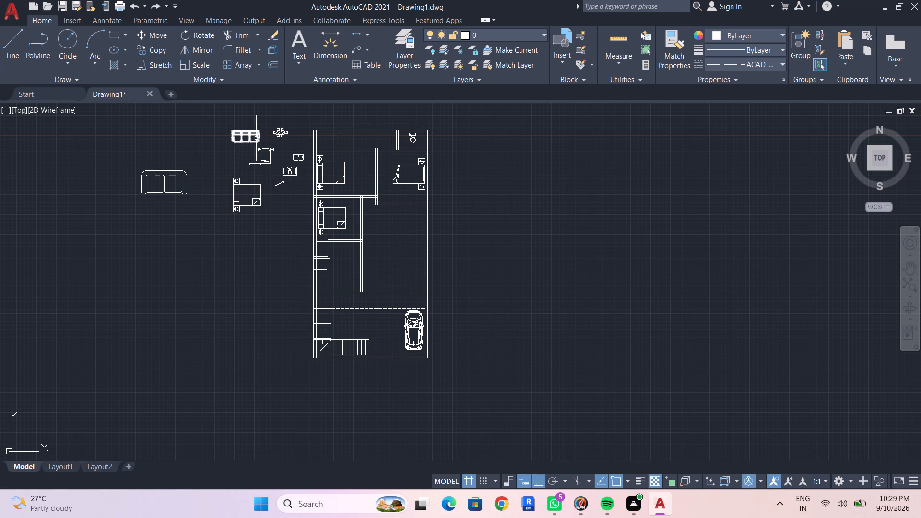
# Move the three-seat sofa from the loose blocks into the middle of the large right-hand room with Ortho off.
pyautogui.click(256, 138)
pyautogui.write('m')
pyautogui.press('space')
pyautogui.click(264, 143)
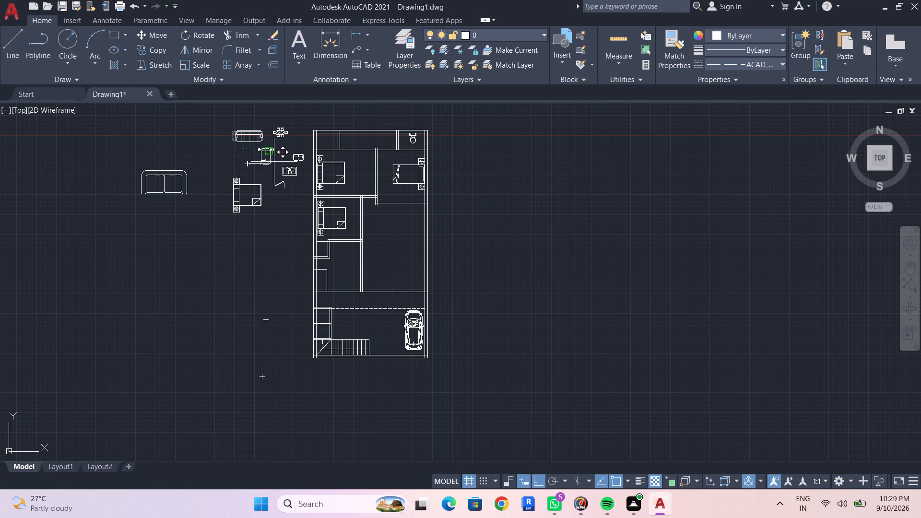
pyautogui.click(535, 482)
pyautogui.click(405, 262)
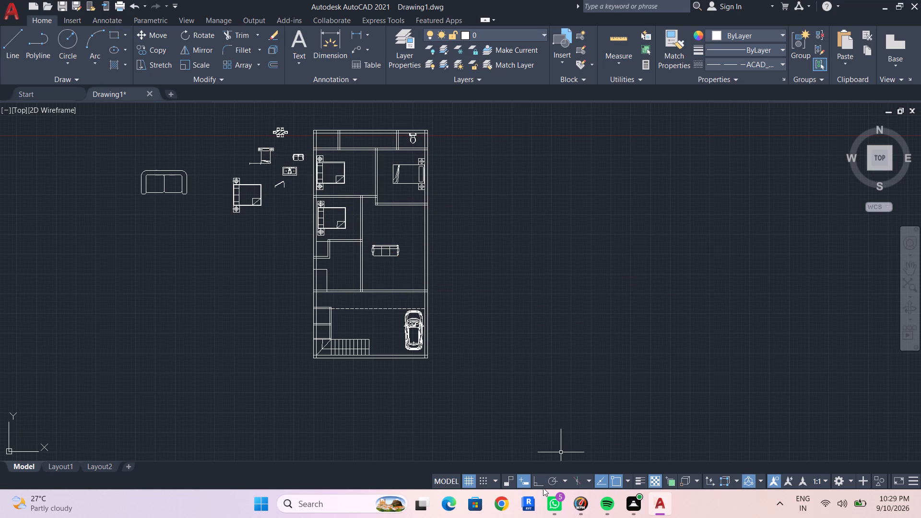
# Rotate the three-seat sofa 90 degrees counterclockwise about its upper-right corner with Ortho on.
pyautogui.click(534, 472)
pyautogui.click(537, 488)
pyautogui.scroll(3, 378, 273)
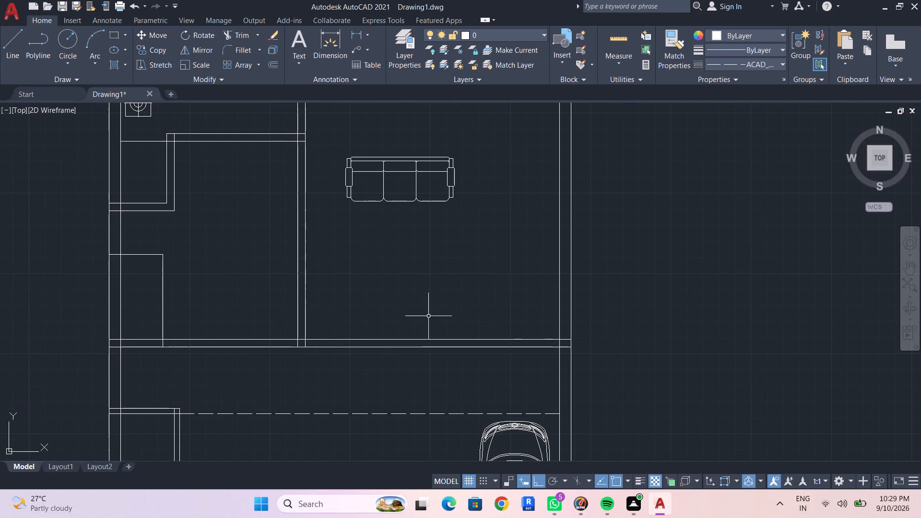
pyautogui.press('Escape')
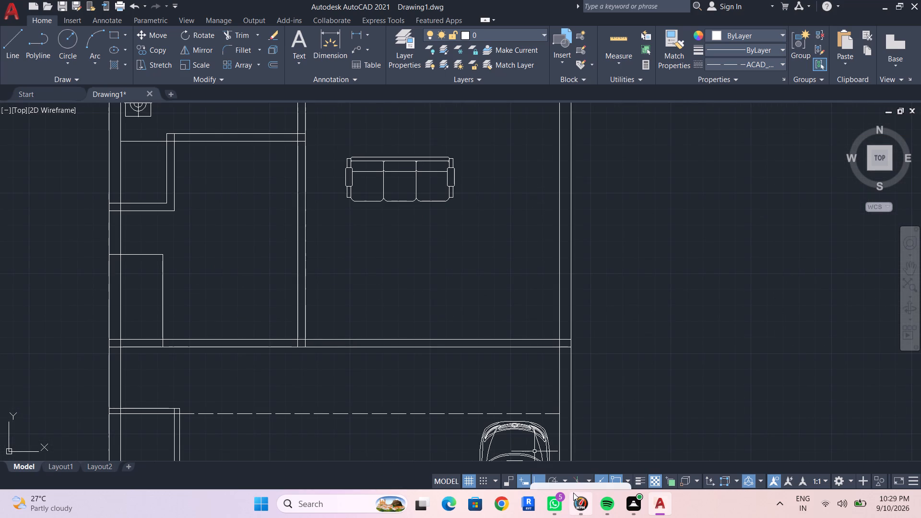
pyautogui.click(449, 193)
pyautogui.write('ro')
pyautogui.press('space')
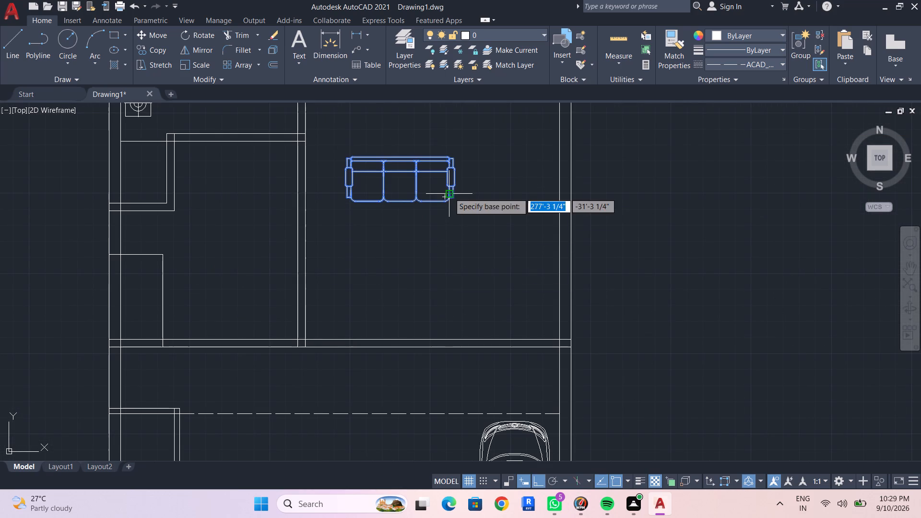
pyautogui.click(453, 156)
pyautogui.click(431, 117)
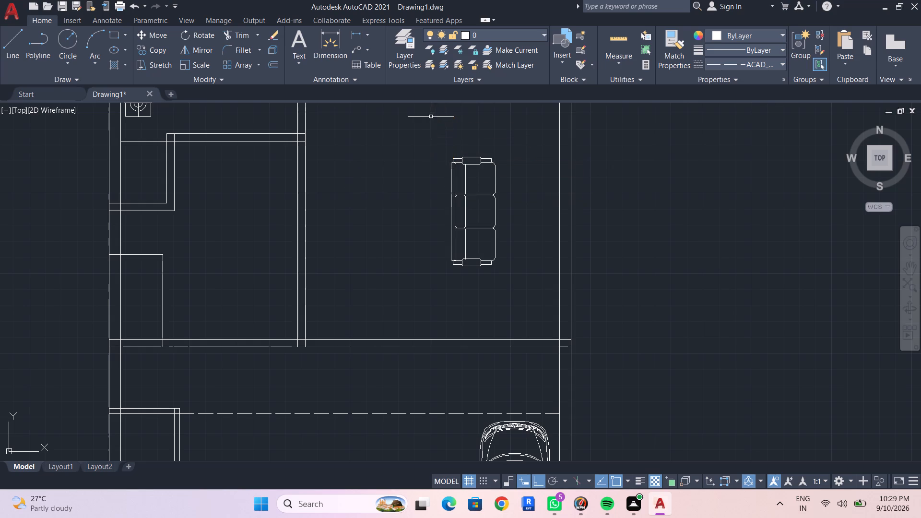
pyautogui.press('Escape')
# Nudge the rotated three-seat sofa left until its back rests against the large room's left partition.
pyautogui.click(456, 197)
pyautogui.hotkey('ctrl', 'Left')
pyautogui.hotkey('ctrl', 'Left')
pyautogui.hotkey('ctrl', 'Left')
pyautogui.hotkey('ctrl', 'Left')
pyautogui.hotkey('ctrl', 'Left')
pyautogui.hotkey('ctrl', 'Left')
pyautogui.hotkey('ctrl', 'Left')
pyautogui.hotkey('ctrl', 'Left')
pyautogui.hotkey('ctrl', 'Left')
pyautogui.hotkey('ctrl', 'Left')
pyautogui.hotkey('ctrl', 'Left')
pyautogui.hotkey('ctrl', 'Left')
pyautogui.hotkey('ctrl', 'Left')
pyautogui.hotkey('ctrl', 'Left')
pyautogui.hotkey('ctrl', 'Left')
pyautogui.hotkey('ctrl', 'Left')
pyautogui.hotkey('ctrl', 'Left')
pyautogui.hotkey('ctrl', 'Left')
pyautogui.hotkey('ctrl', 'Left')
pyautogui.hotkey('ctrl', 'Left')
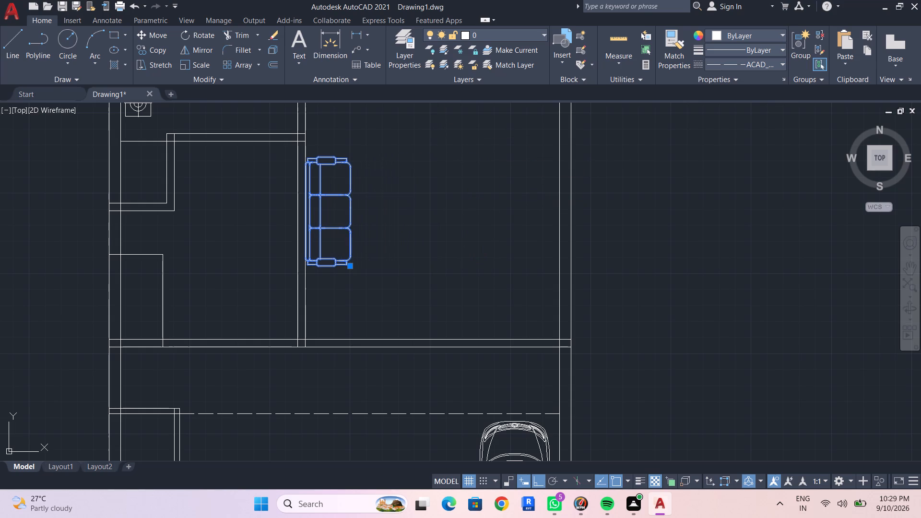
pyautogui.scroll(-2, 535, 114)
pyautogui.moveTo(496, 204); pyautogui.dragTo(485, 201, button='middle')
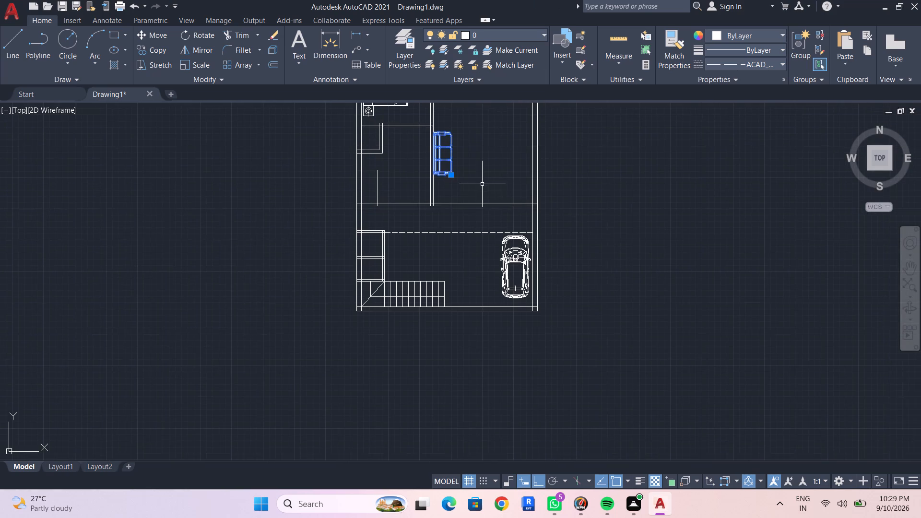
pyautogui.moveTo(482, 190); pyautogui.dragTo(476, 219, button='middle')
pyautogui.press('Escape')
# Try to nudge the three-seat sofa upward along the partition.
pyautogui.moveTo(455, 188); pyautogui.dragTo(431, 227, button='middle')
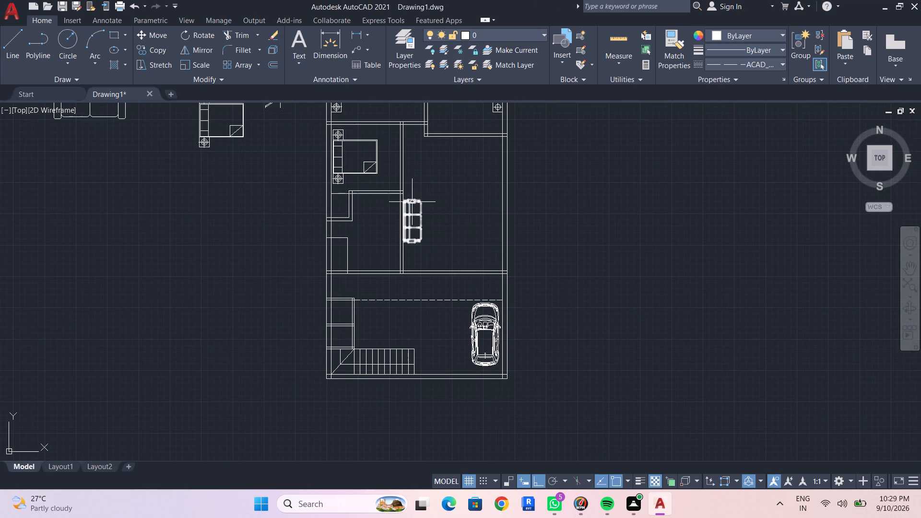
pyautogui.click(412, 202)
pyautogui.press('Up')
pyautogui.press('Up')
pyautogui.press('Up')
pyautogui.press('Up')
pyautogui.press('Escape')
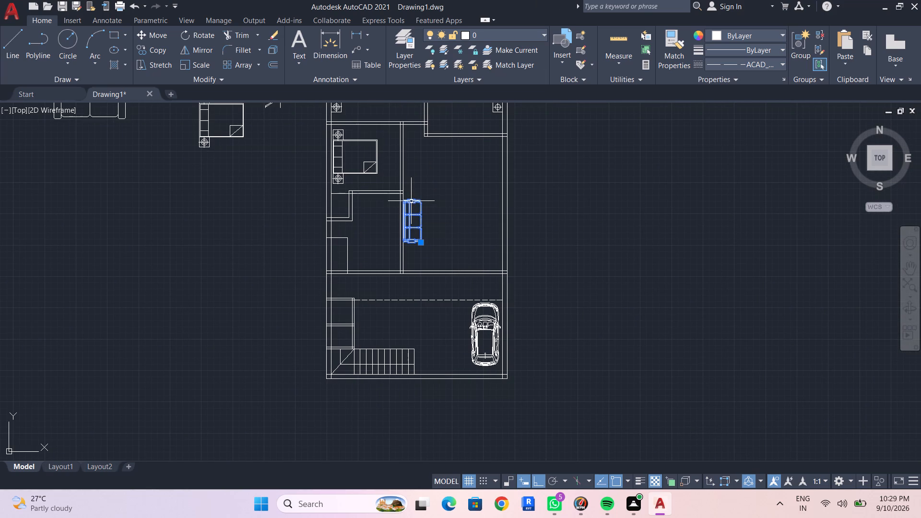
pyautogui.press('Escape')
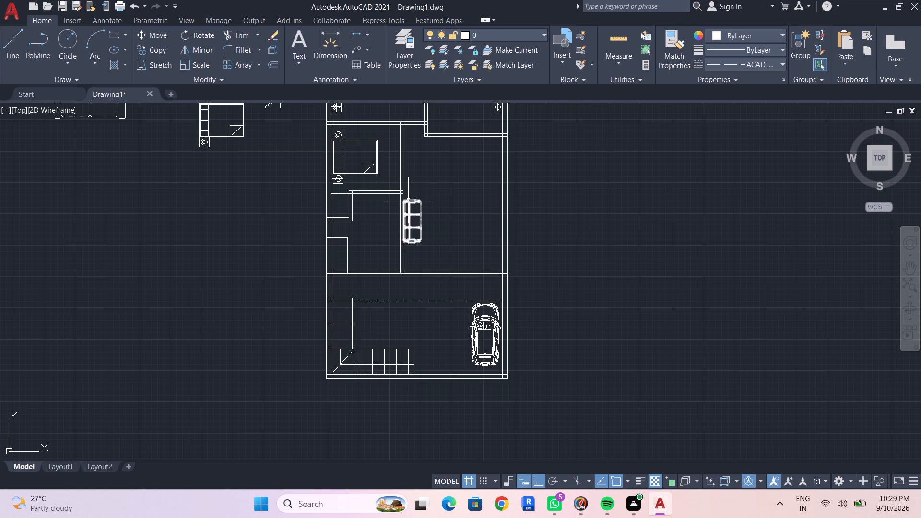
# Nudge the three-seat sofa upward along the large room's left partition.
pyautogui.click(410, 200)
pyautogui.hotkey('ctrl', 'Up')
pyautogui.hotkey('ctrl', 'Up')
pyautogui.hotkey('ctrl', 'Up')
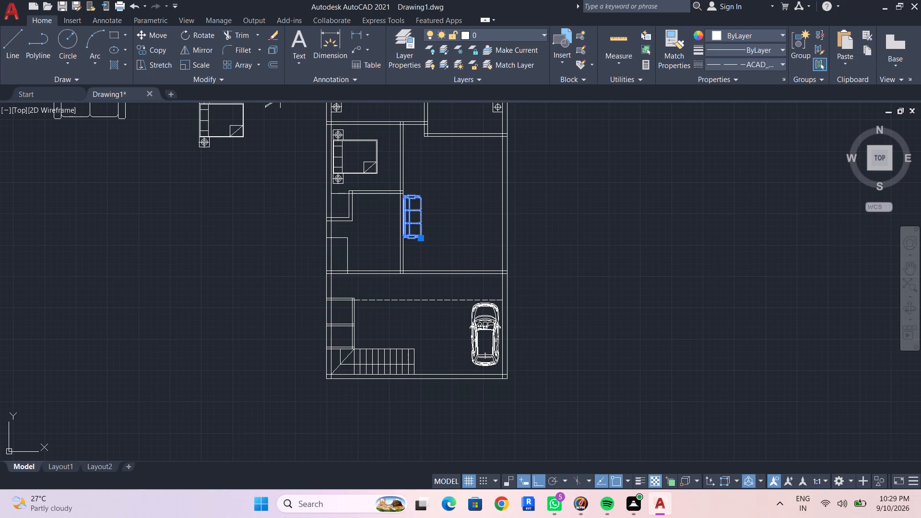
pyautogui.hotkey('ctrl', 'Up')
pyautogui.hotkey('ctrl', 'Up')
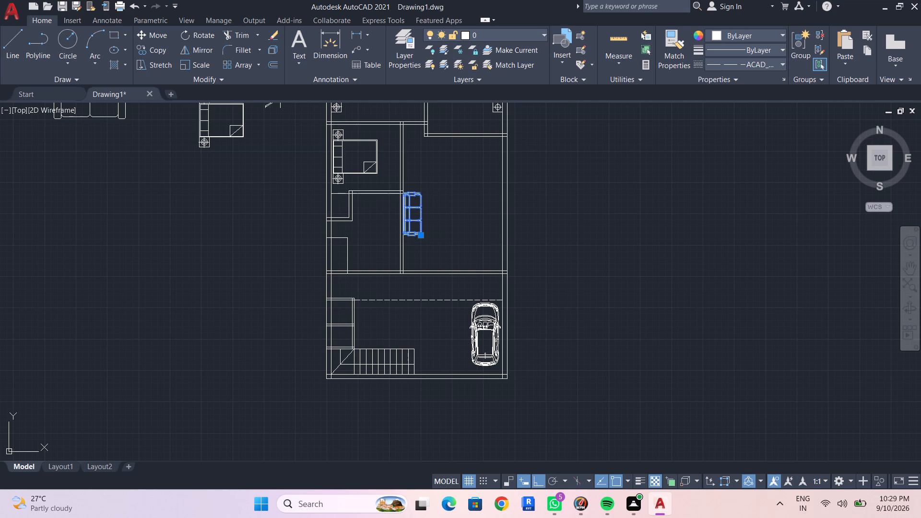
# Nudge the three-seat sofa back down along the partition, toward the middle of the large room's left side.
pyautogui.hotkey('ctrl', 'Down')
pyautogui.hotkey('ctrl', 'Down')
pyautogui.hotkey('ctrl', 'Down')
pyautogui.hotkey('ctrl', 'Down')
pyautogui.hotkey('ctrl', 'Down')
pyautogui.hotkey('ctrl', 'Down')
pyautogui.hotkey('ctrl', 'Down')
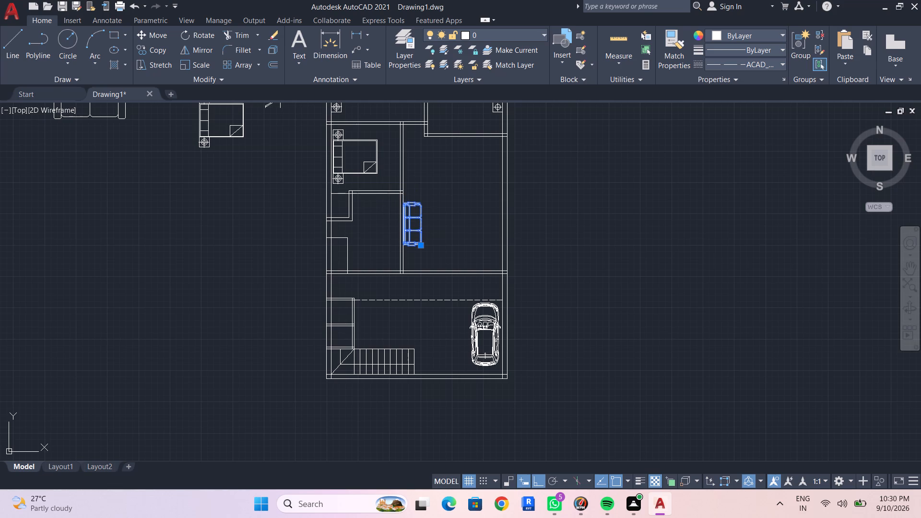
pyautogui.hotkey('ctrl', 'Down')
pyautogui.hotkey('ctrl', 'Down')
# Nudge the three-seat sofa rightward across the large room, stopping short of the right outer wall.
pyautogui.hotkey('ctrl', 'Right')
pyautogui.hotkey('ctrl', 'Right')
pyautogui.hotkey('ctrl', 'Right')
pyautogui.hotkey('ctrl', 'Right')
pyautogui.hotkey('ctrl', 'Right')
pyautogui.hotkey('ctrl', 'Right')
pyautogui.hotkey('ctrl', 'Right')
pyautogui.hotkey('ctrl', 'Right')
pyautogui.hotkey('ctrl', 'Right')
pyautogui.hotkey('ctrl', 'Right')
pyautogui.hotkey('ctrl', 'Right')
pyautogui.hotkey('ctrl', 'Right')
pyautogui.hotkey('ctrl', 'Right')
pyautogui.hotkey('ctrl', 'Right')
pyautogui.hotkey('ctrl', 'Right')
pyautogui.hotkey('ctrl', 'Right')
pyautogui.hotkey('ctrl', 'Right')
pyautogui.hotkey('ctrl', 'Right')
pyautogui.hotkey('ctrl', 'Right')
pyautogui.hotkey('ctrl', 'Right')
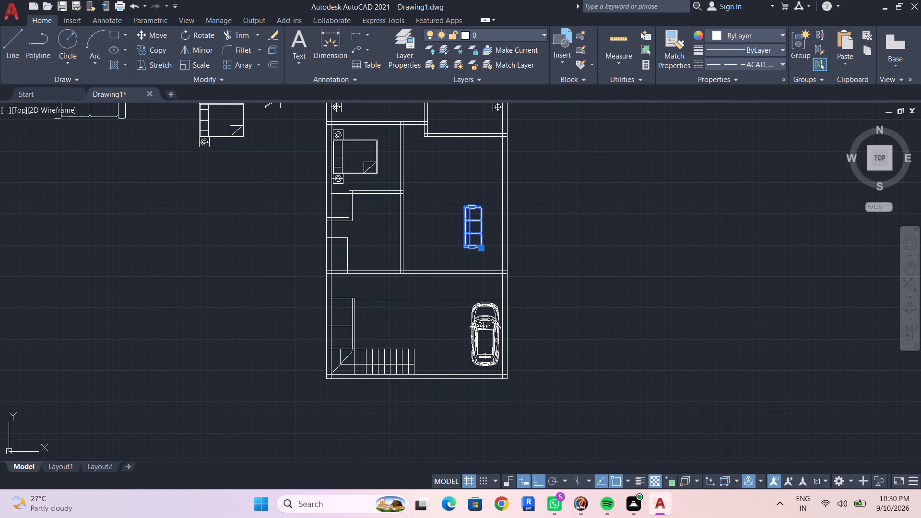
pyautogui.press('Escape')
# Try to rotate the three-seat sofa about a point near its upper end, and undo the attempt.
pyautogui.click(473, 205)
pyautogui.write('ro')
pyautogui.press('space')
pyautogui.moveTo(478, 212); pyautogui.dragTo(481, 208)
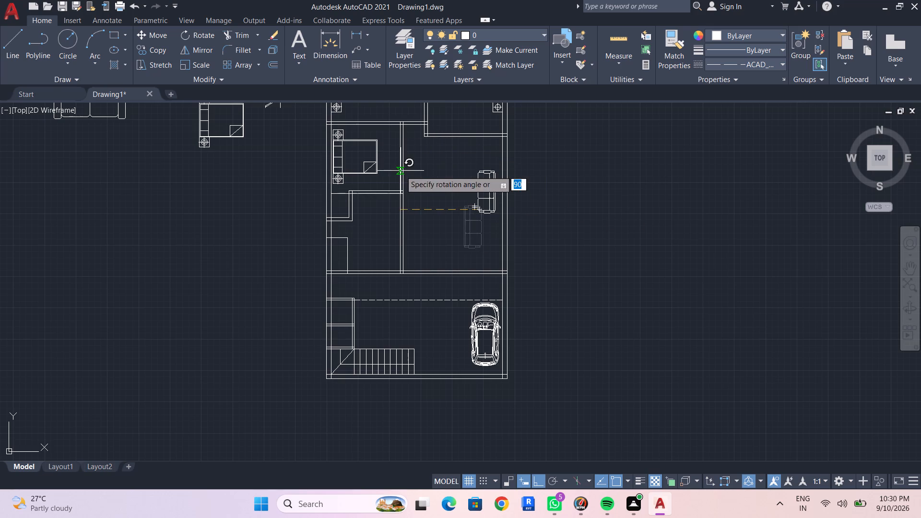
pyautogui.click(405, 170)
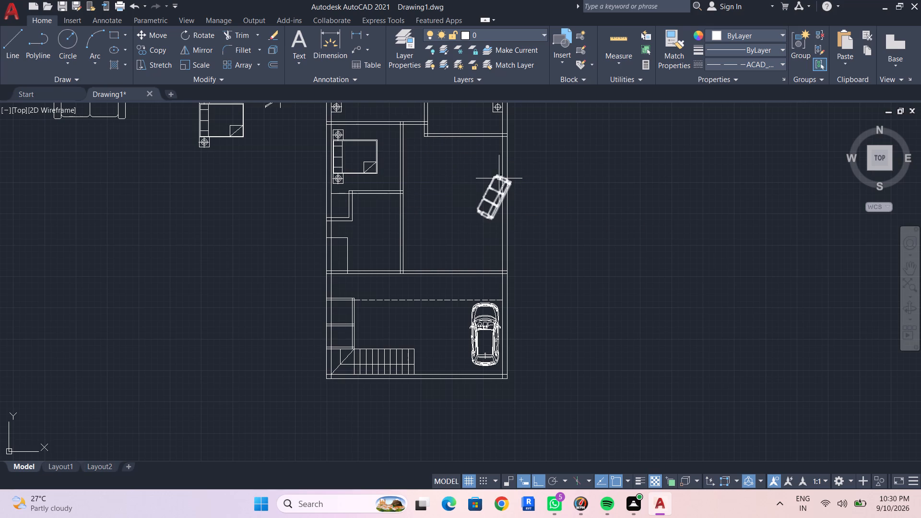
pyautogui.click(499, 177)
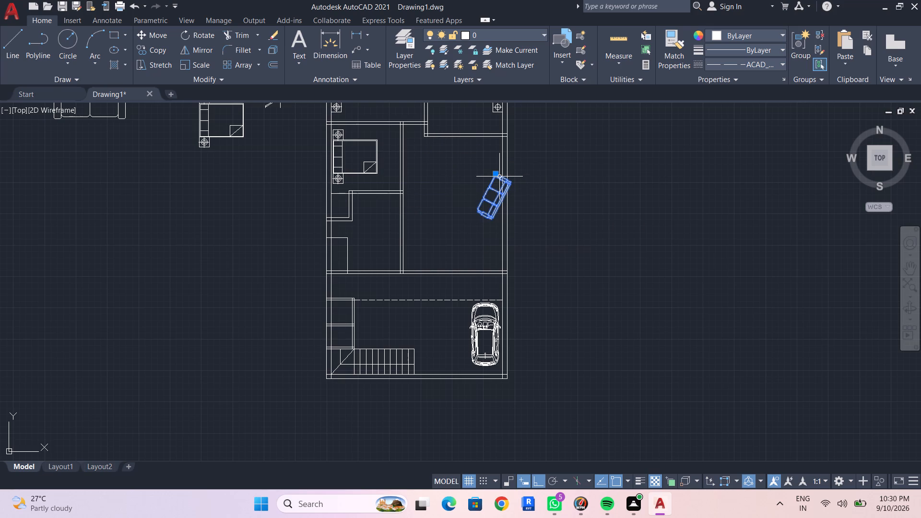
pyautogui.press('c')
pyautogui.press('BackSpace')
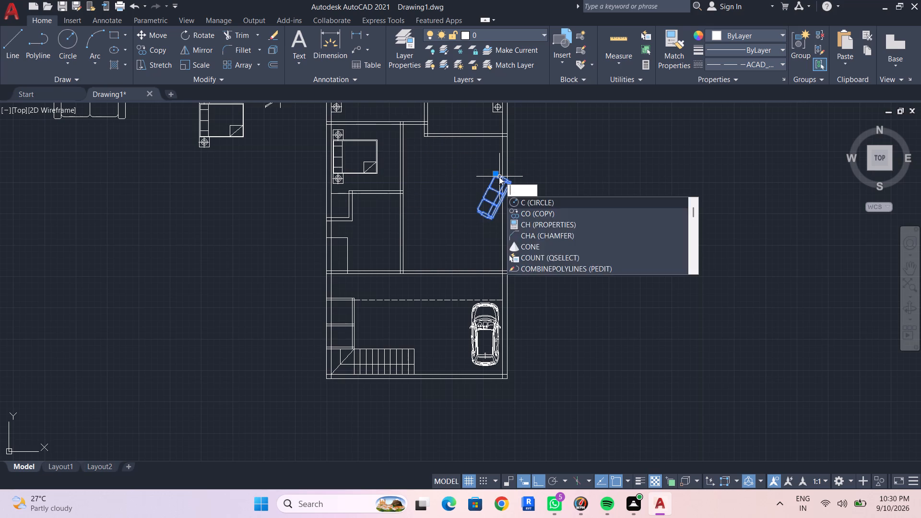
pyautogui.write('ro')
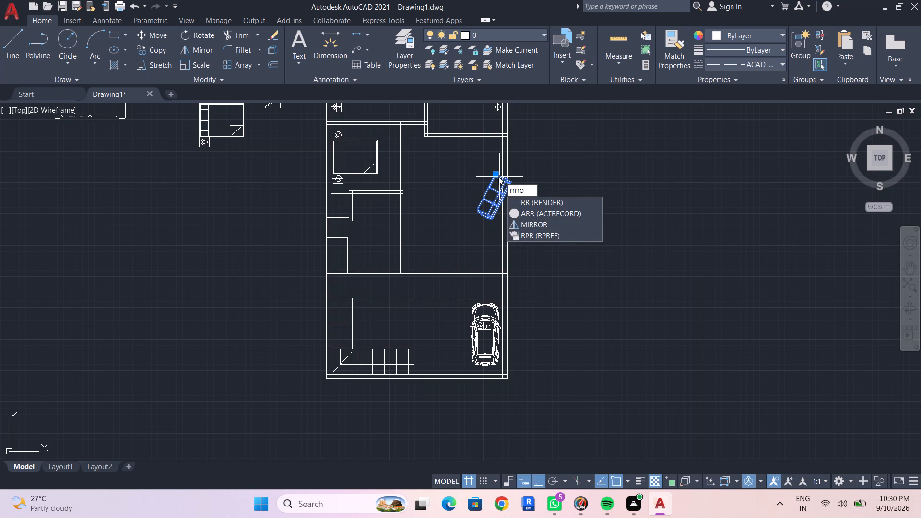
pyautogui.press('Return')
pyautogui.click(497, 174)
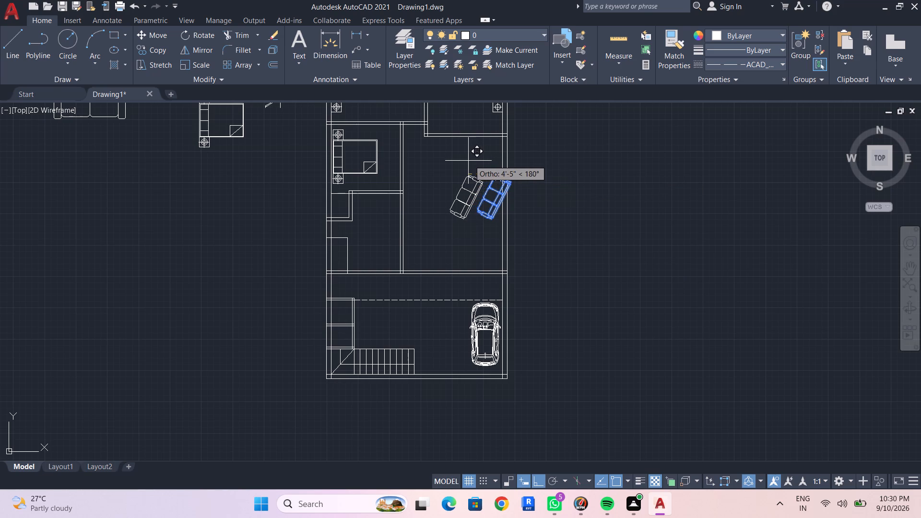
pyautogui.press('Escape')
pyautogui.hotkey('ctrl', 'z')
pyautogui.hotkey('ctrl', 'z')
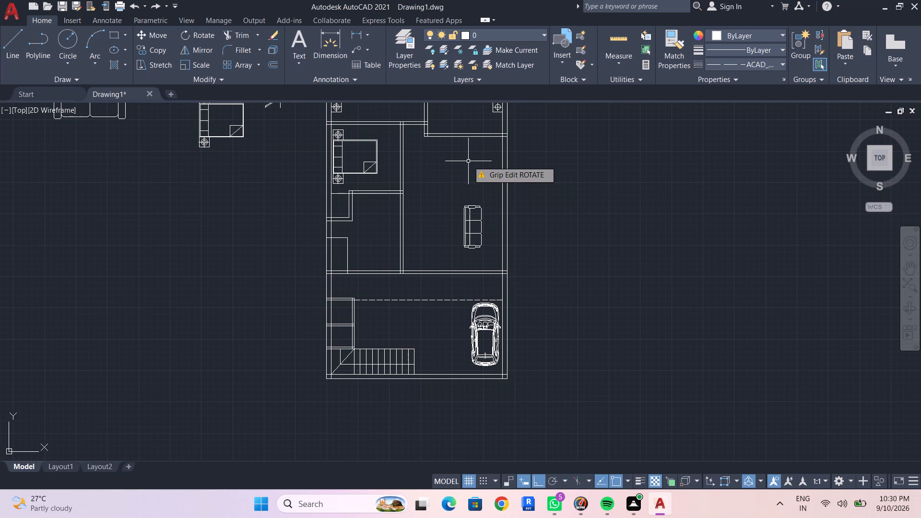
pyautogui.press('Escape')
# Rotate the three-seat sofa 180 degrees about its upper end so its back faces the right outer wall.
pyautogui.click(475, 208)
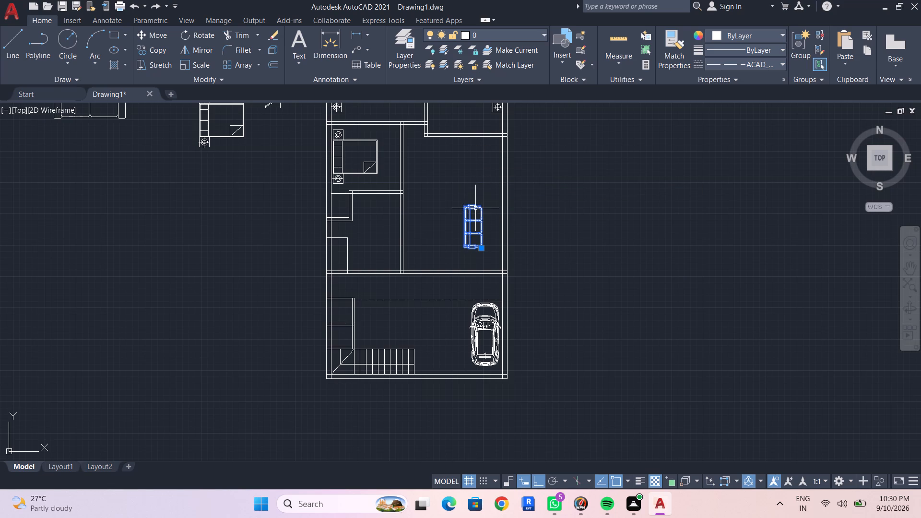
pyautogui.write('ro')
pyautogui.press('space')
pyautogui.click(476, 205)
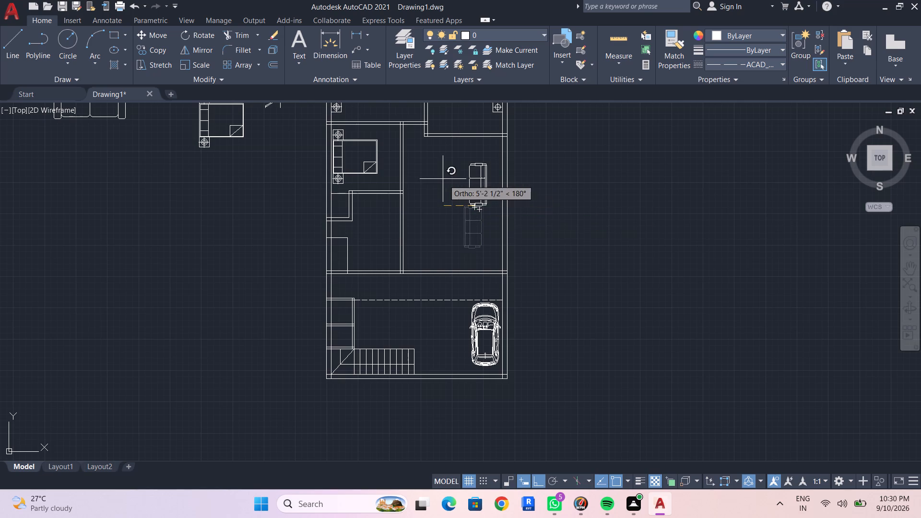
pyautogui.click(443, 179)
# Nudge the rotated three-seat sofa right until its back rests against the large room's right outer wall.
pyautogui.click(482, 179)
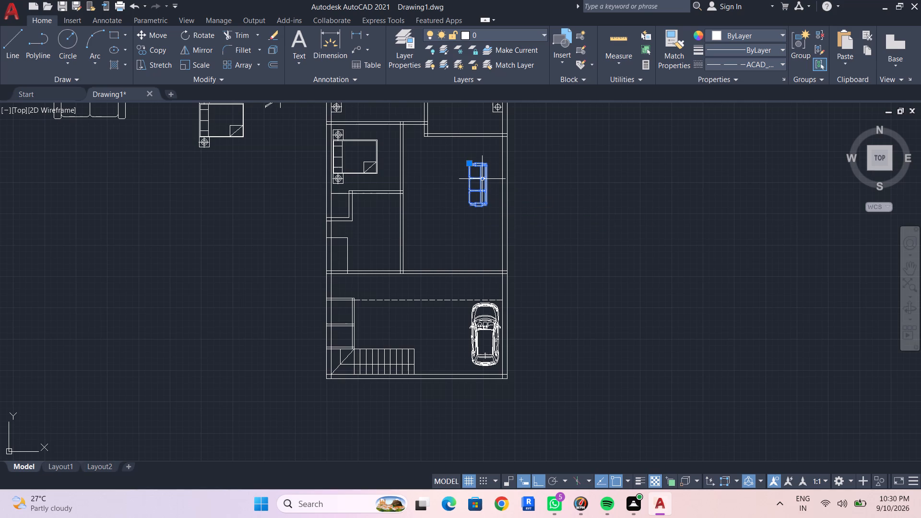
pyautogui.hotkey('ctrl', 'Right')
pyautogui.hotkey('ctrl', 'Right')
pyautogui.hotkey('ctrl', 'Right')
pyautogui.hotkey('ctrl', 'Right')
pyautogui.hotkey('ctrl', 'Right')
pyautogui.hotkey('ctrl', 'Right')
pyautogui.hotkey('ctrl', 'Right')
pyautogui.hotkey('ctrl', 'Right')
pyautogui.hotkey('ctrl', 'Right')
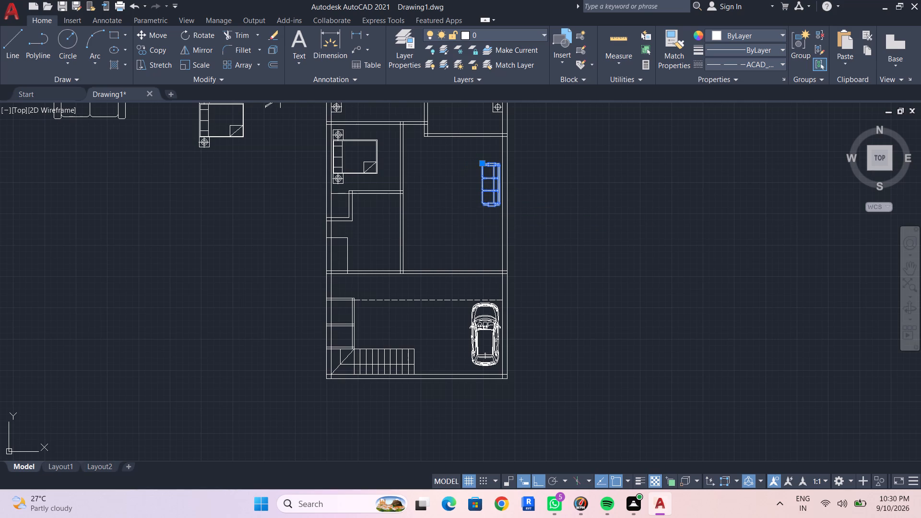
pyautogui.hotkey('ctrl', 'Right')
# Nudge the three-seat sofa down along the right outer wall to about the middle of the large room.
pyautogui.hotkey('ctrl', 'Down')
pyautogui.hotkey('ctrl', 'Down')
pyautogui.hotkey('ctrl', 'Down')
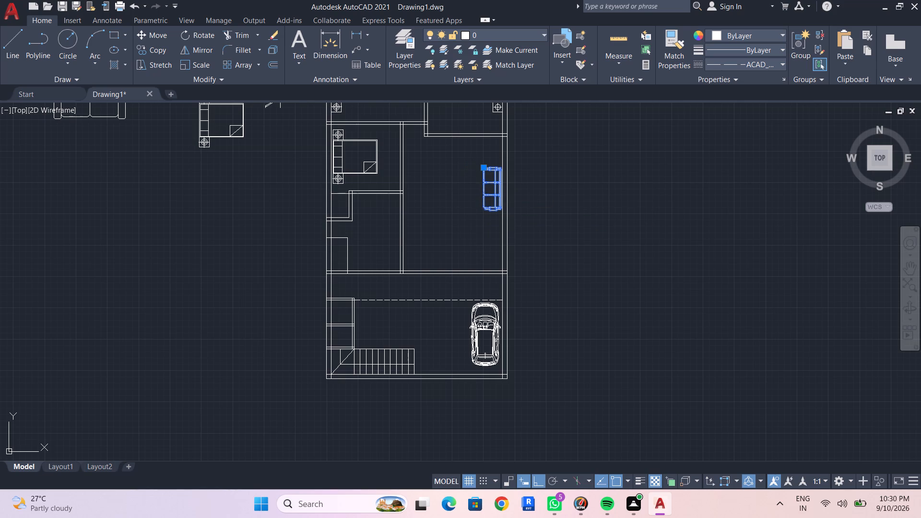
pyautogui.hotkey('ctrl', 'Down')
pyautogui.hotkey('ctrl', 'Down')
pyautogui.hotkey('ctrl', 'Down')
pyautogui.hotkey('ctrl', 'Down')
pyautogui.hotkey('ctrl', 'Down')
pyautogui.hotkey('ctrl', 'Down')
pyautogui.hotkey('ctrl', 'Down')
pyautogui.hotkey('ctrl', 'Down')
pyautogui.hotkey('ctrl', 'Down')
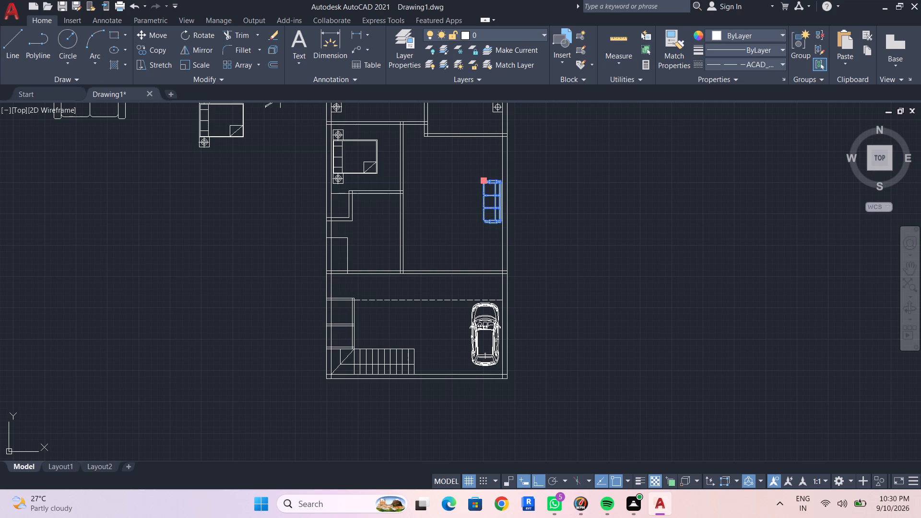
pyautogui.hotkey('ctrl', 'Down')
pyautogui.hotkey('ctrl', 'Down')
pyautogui.hotkey('ctrl', 'Down')
pyautogui.press('Escape')
# Move the two-seat sofa from the loose blocks to the empty area right of the floor plan with Ortho off.
pyautogui.scroll(-1, 147, 175)
pyautogui.moveTo(162, 217); pyautogui.dragTo(169, 236, button='middle')
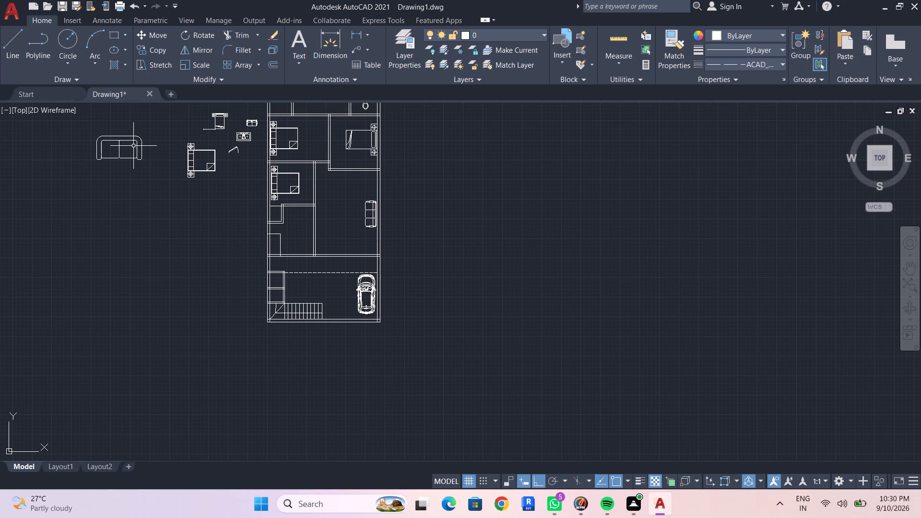
pyautogui.click(134, 139)
pyautogui.write('m')
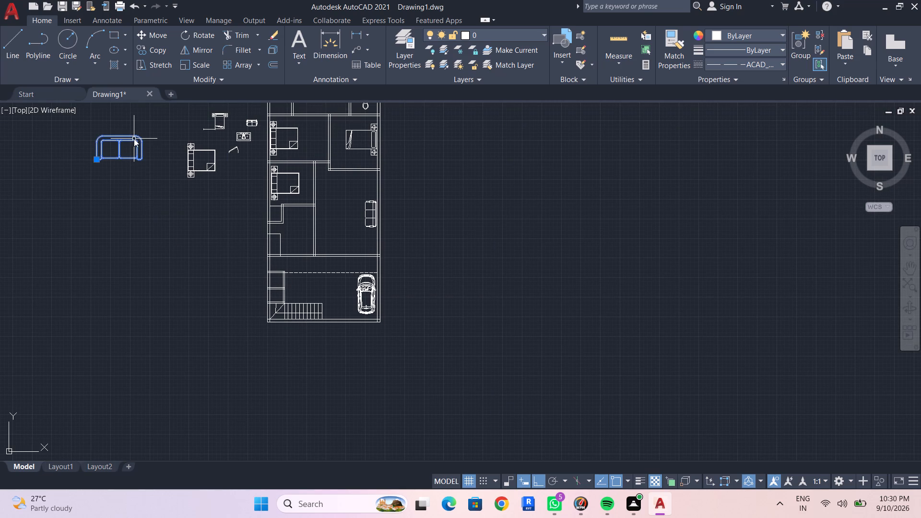
pyautogui.press('space')
pyautogui.click(134, 139)
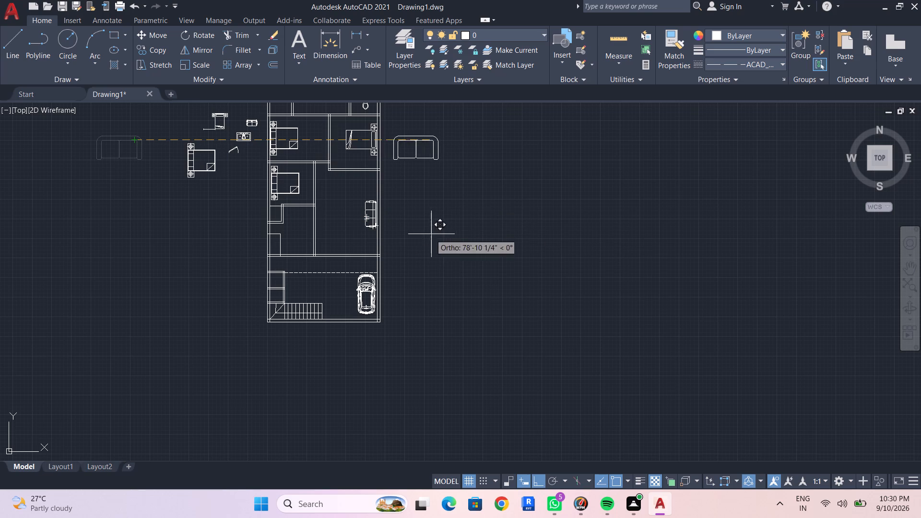
pyautogui.moveTo(535, 481); pyautogui.dragTo(533, 475)
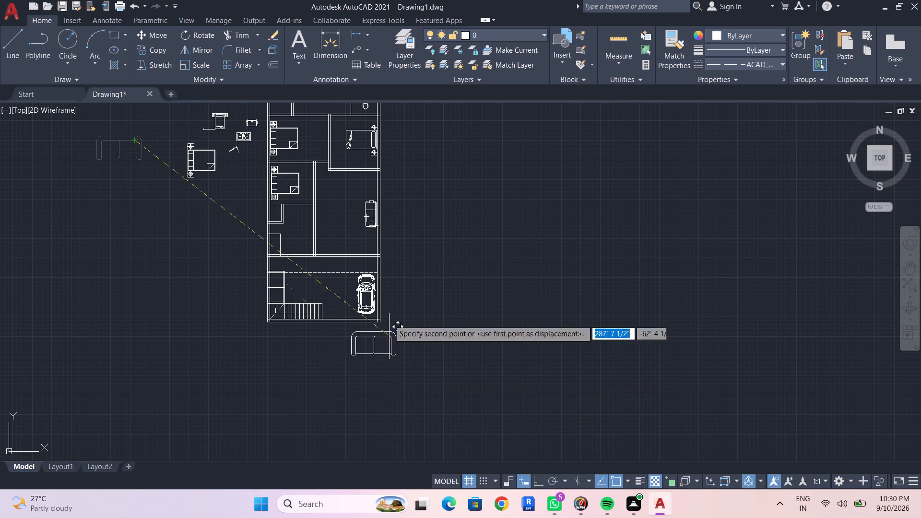
pyautogui.click(490, 208)
pyautogui.press('Escape')
# Scale the two-seat sofa down slightly about its lower-left corner.
pyautogui.click(481, 204)
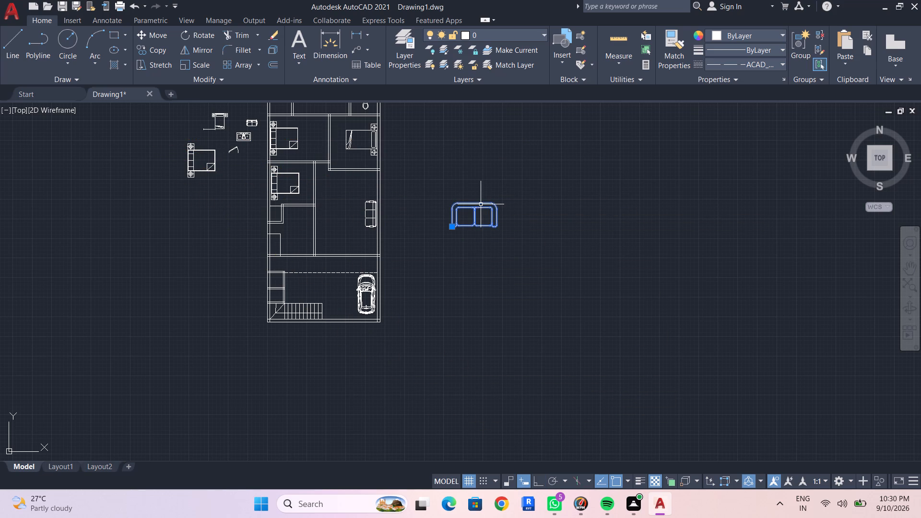
pyautogui.write('sc')
pyautogui.press('space')
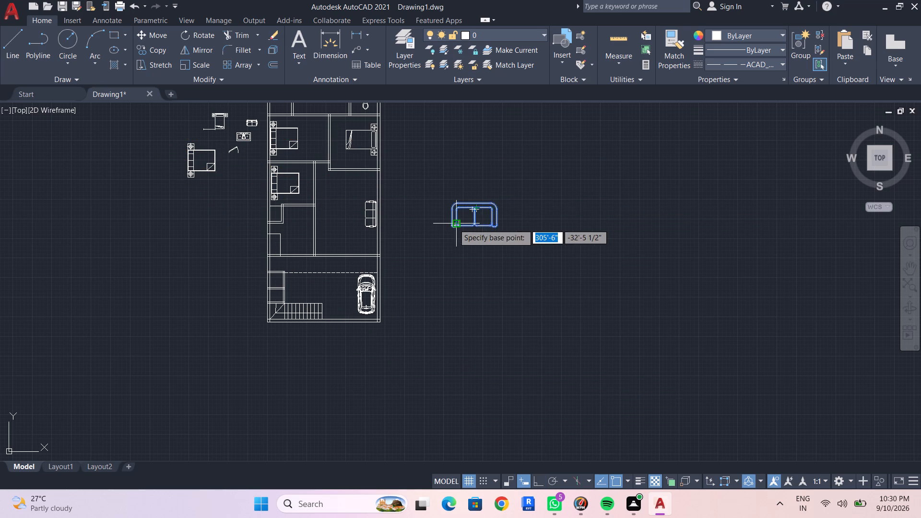
pyautogui.click(454, 224)
pyautogui.click(460, 204)
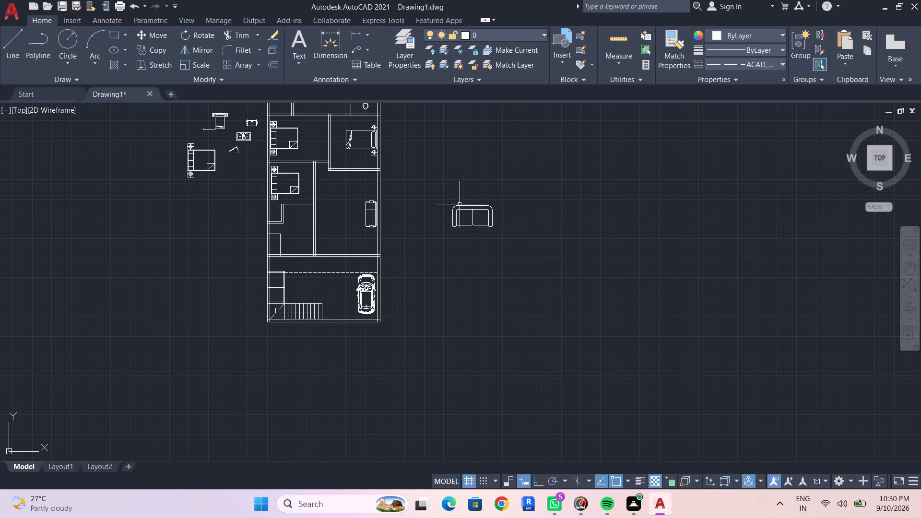
pyautogui.press('Escape')
# Rotate the two-seat sofa 90 degrees clockwise about its lower-right corner with Ortho on.
pyautogui.click(465, 208)
pyautogui.write('ro')
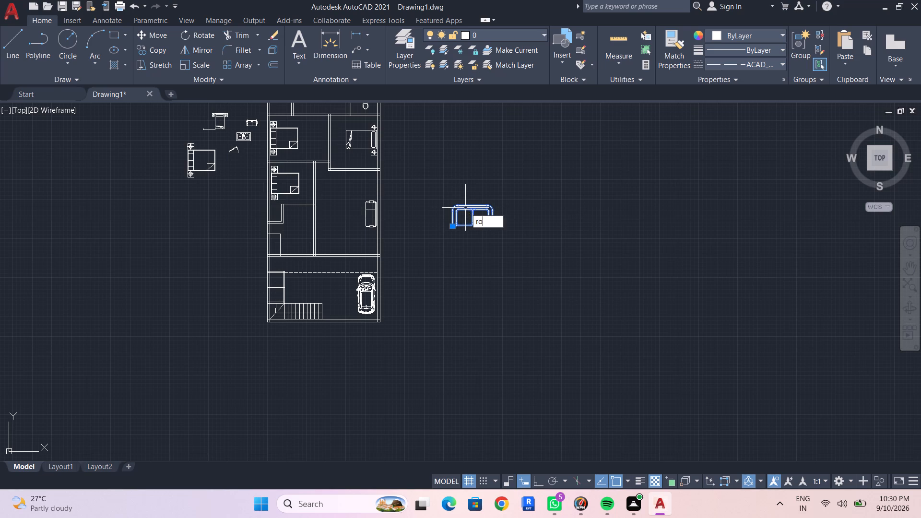
pyautogui.press('space')
pyautogui.click(495, 227)
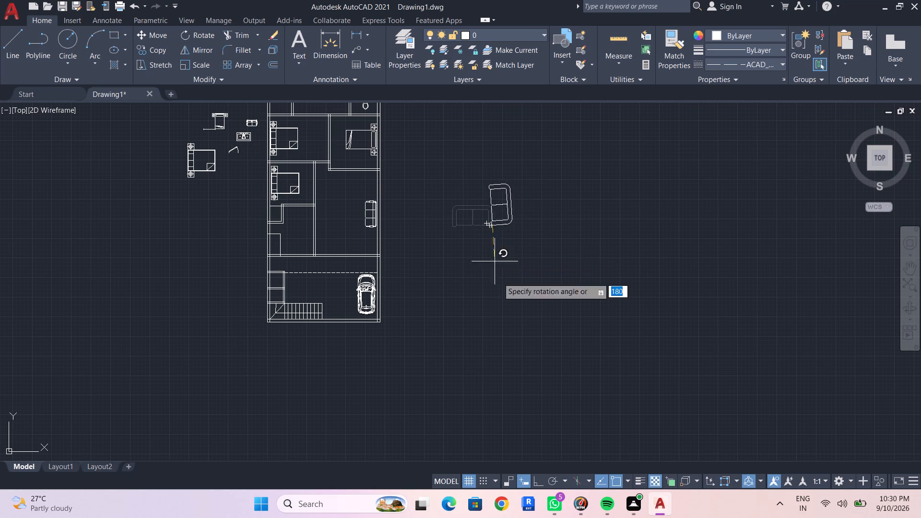
pyautogui.click(542, 482)
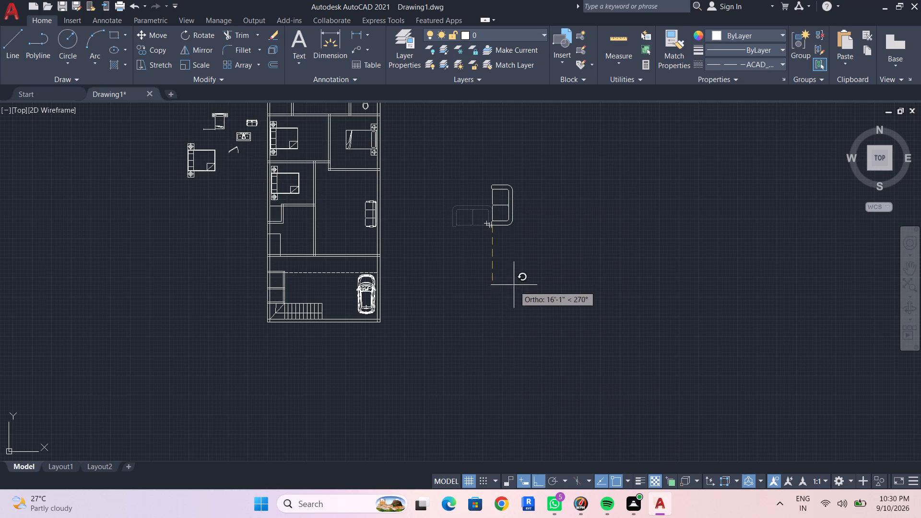
pyautogui.click(514, 285)
pyautogui.press('Escape')
# Scale the rotated two-seat sofa up slightly from a base point on its upper arm.
pyautogui.click(503, 213)
pyautogui.press('Escape')
pyautogui.click(507, 185)
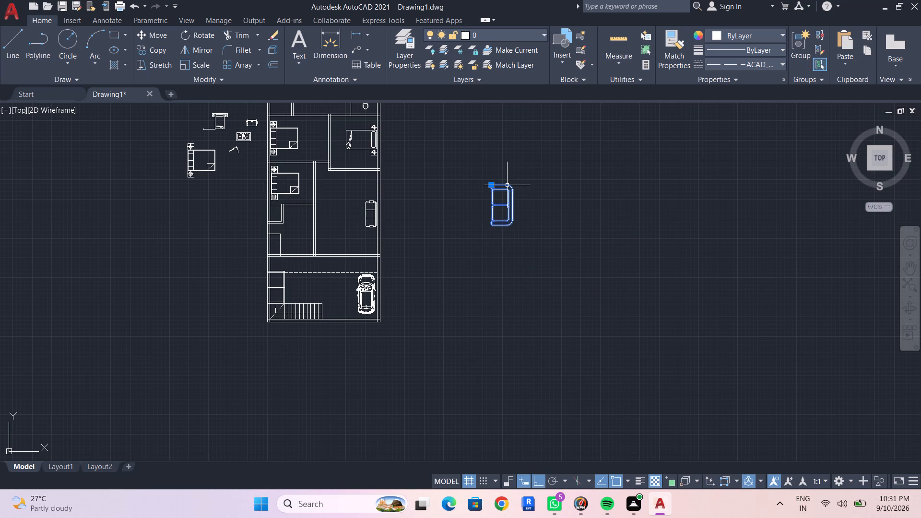
pyautogui.write('sc')
pyautogui.press('space')
pyautogui.click(508, 186)
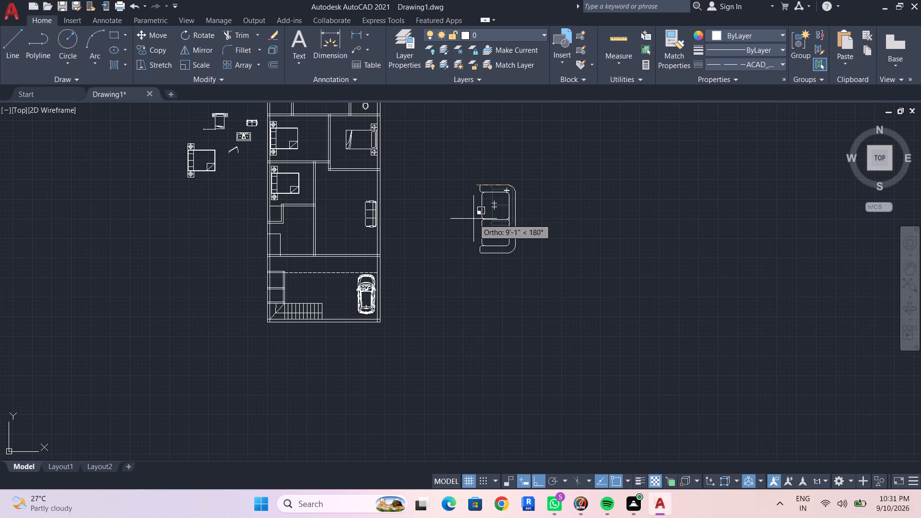
pyautogui.click(489, 201)
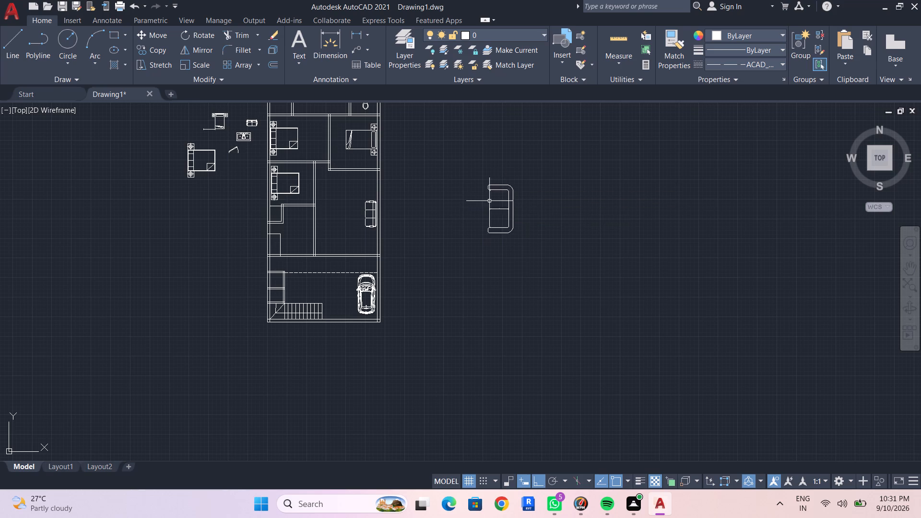
# Scale the two-seat sofa down a little from a base point on its upper arm.
pyautogui.click(503, 189)
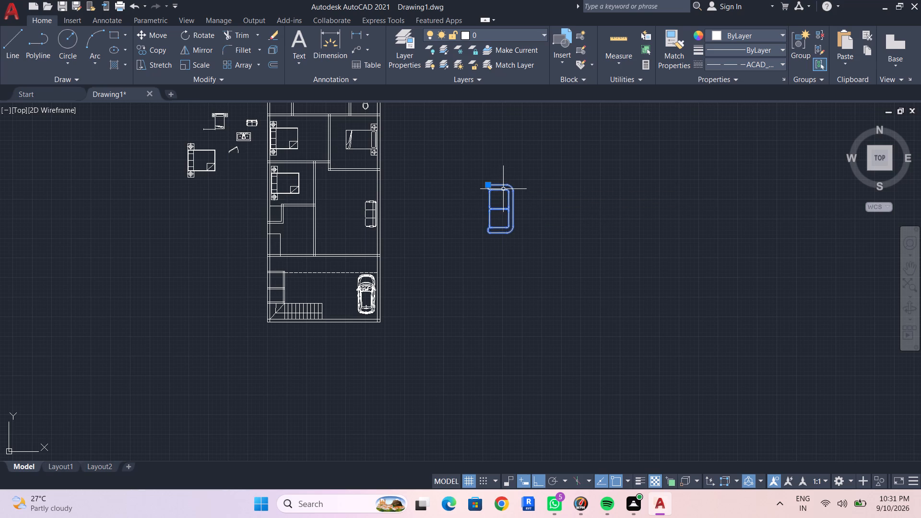
pyautogui.write('sc')
pyautogui.press('space')
pyautogui.click(503, 189)
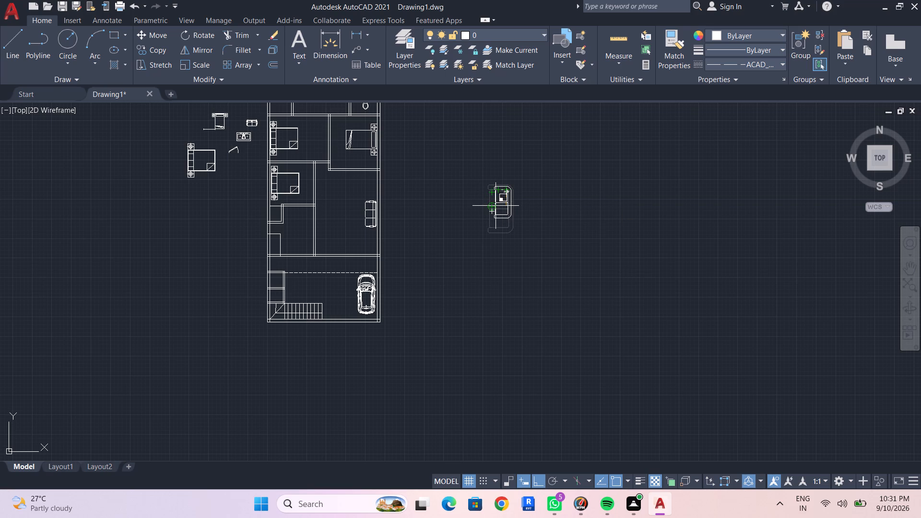
pyautogui.click(496, 206)
pyautogui.moveTo(498, 263); pyautogui.dragTo(498, 283, button='middle')
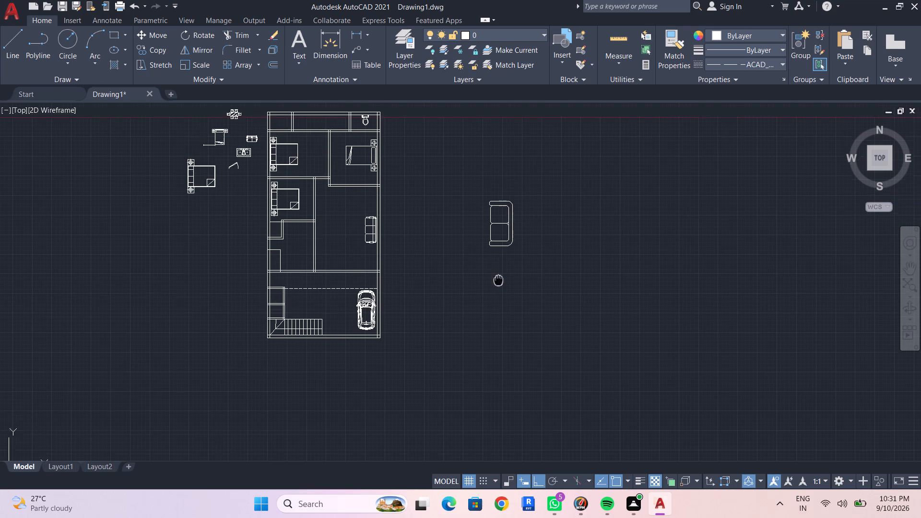
# Scale the two-seat sofa outside the plan down a little from a base point on its lower arm.
pyautogui.moveTo(498, 283); pyautogui.dragTo(498, 322, button='middle')
pyautogui.click(498, 284)
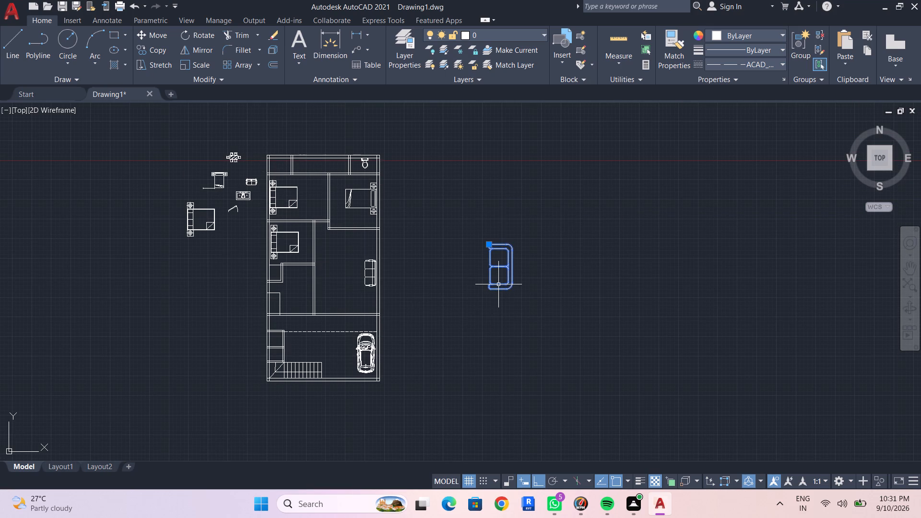
pyautogui.press('s')
pyautogui.write('c')
pyautogui.press('space')
pyautogui.click(498, 284)
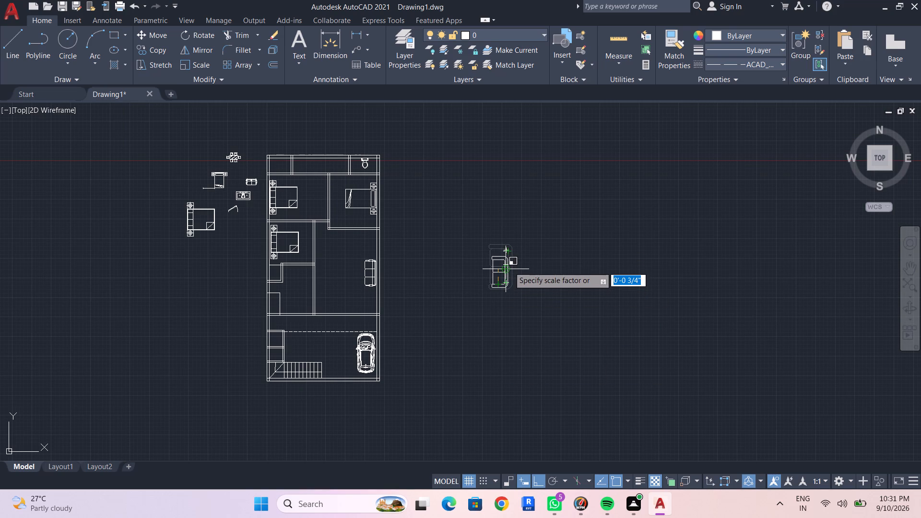
pyautogui.click(509, 267)
# Copy the two-seat sofa into the living room, just above and left of the three-seat sofa, with Ortho off.
pyautogui.moveTo(490, 240); pyautogui.dragTo(493, 247)
pyautogui.click(497, 257)
pyautogui.click(498, 258)
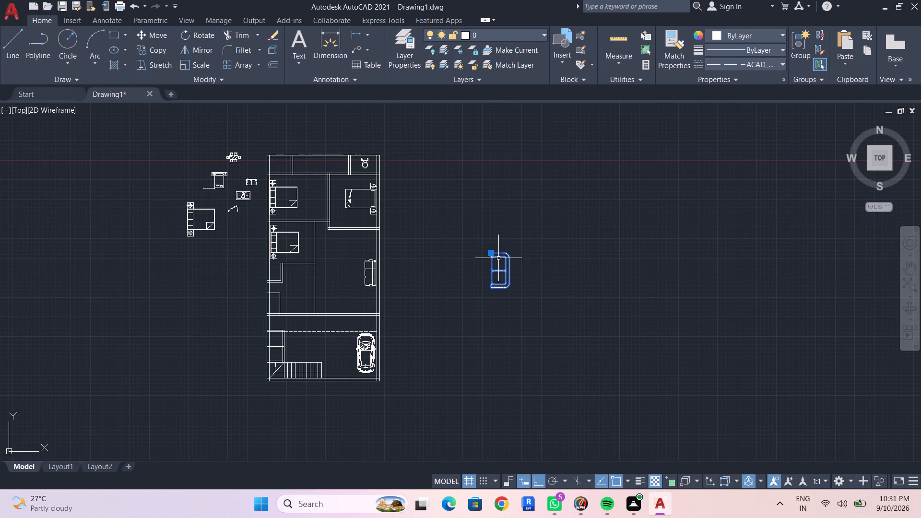
pyautogui.write('co')
pyautogui.press('space')
pyautogui.click(498, 258)
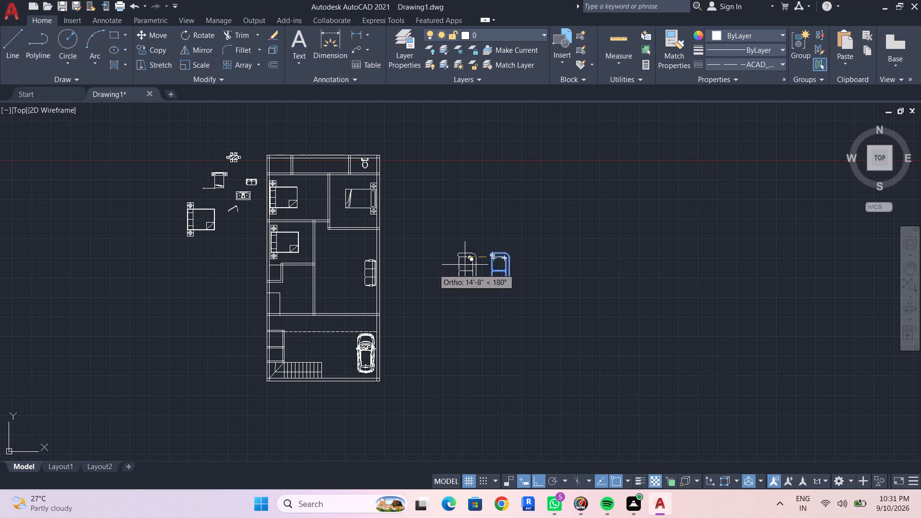
pyautogui.scroll(2, 331, 256)
pyautogui.moveTo(337, 250); pyautogui.dragTo(327, 273, button='middle')
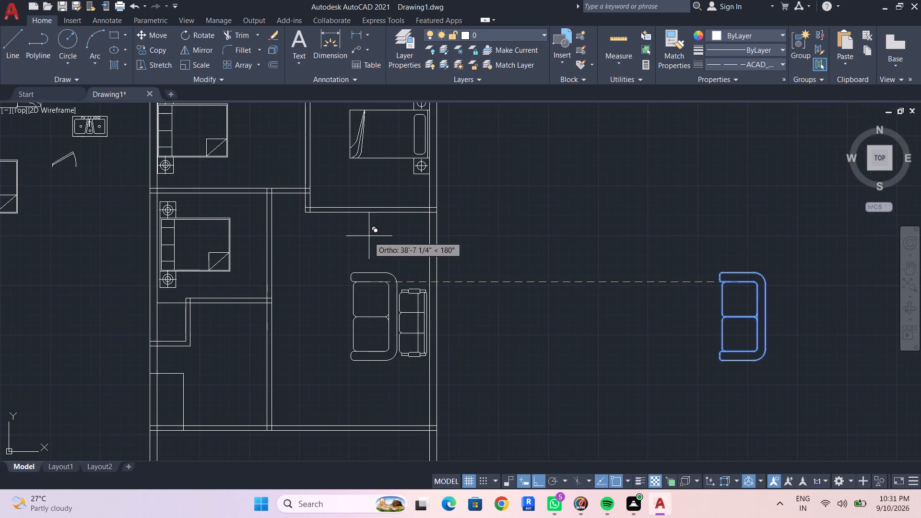
pyautogui.moveTo(537, 478); pyautogui.dragTo(536, 472)
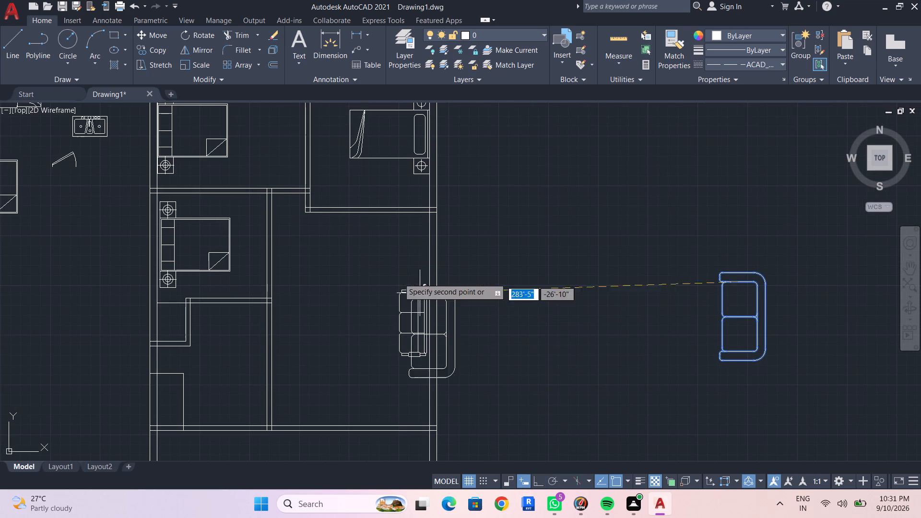
pyautogui.click(366, 245)
pyautogui.press('Escape')
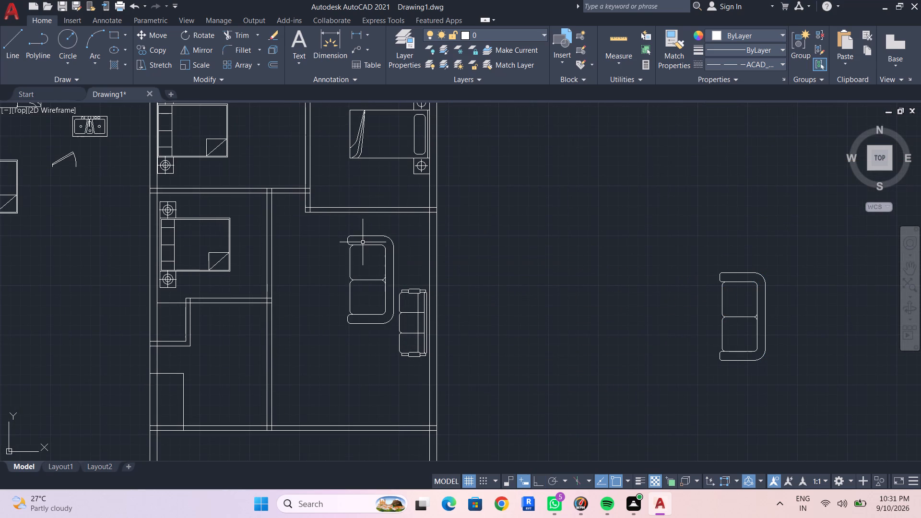
# Rotate the copied two-seat sofa 90 degrees counterclockwise about its upper-right corner with Ortho on, so its back faces the upper wall.
pyautogui.click(363, 244)
pyautogui.click(544, 479)
pyautogui.press('r')
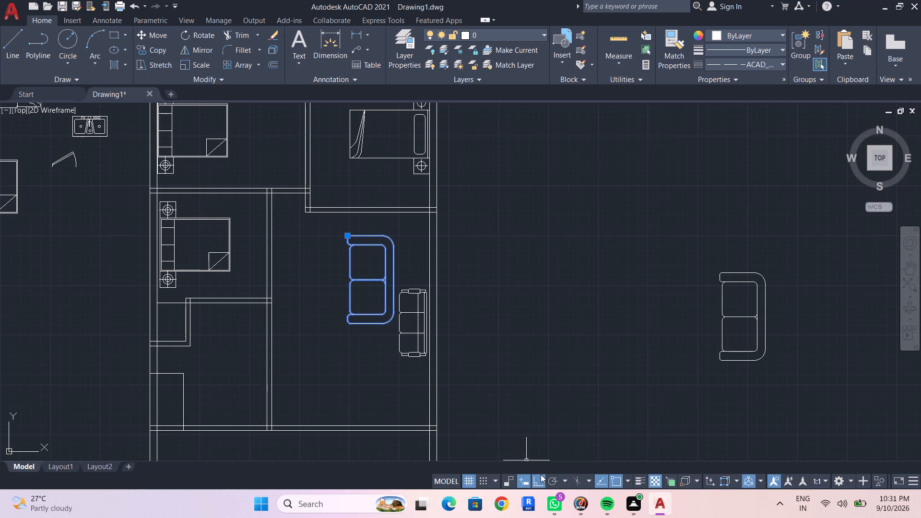
pyautogui.write('o')
pyautogui.press('space')
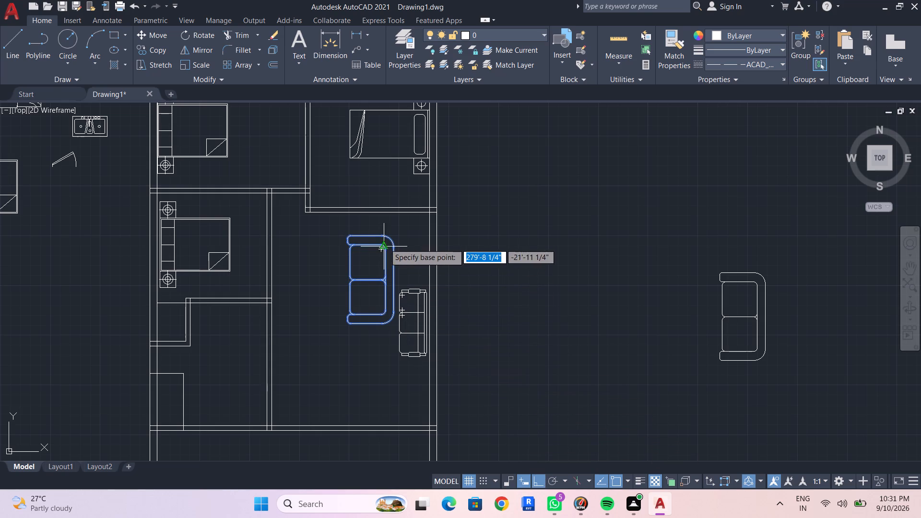
pyautogui.click(387, 233)
pyautogui.click(388, 220)
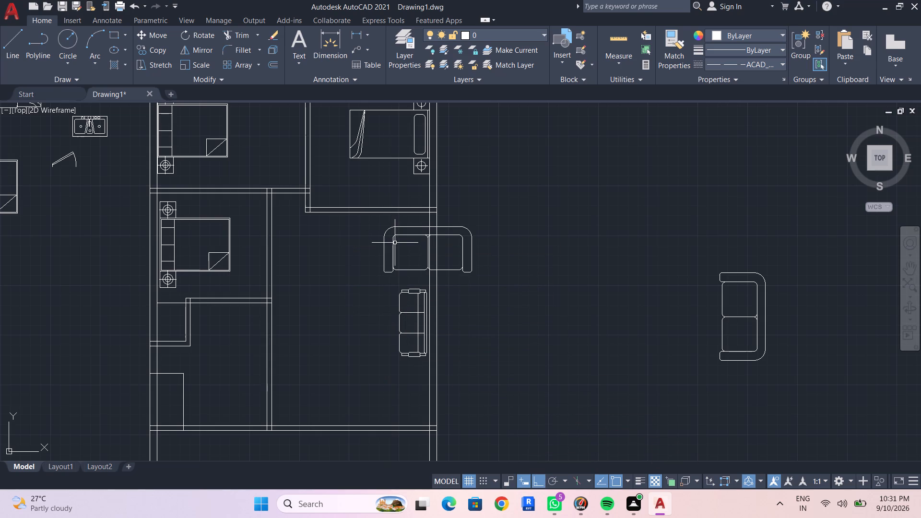
# Nudge the rotated two-seat sofa left and slightly up so it sits inside the living room, clear of the outer wall.
pyautogui.click(393, 242)
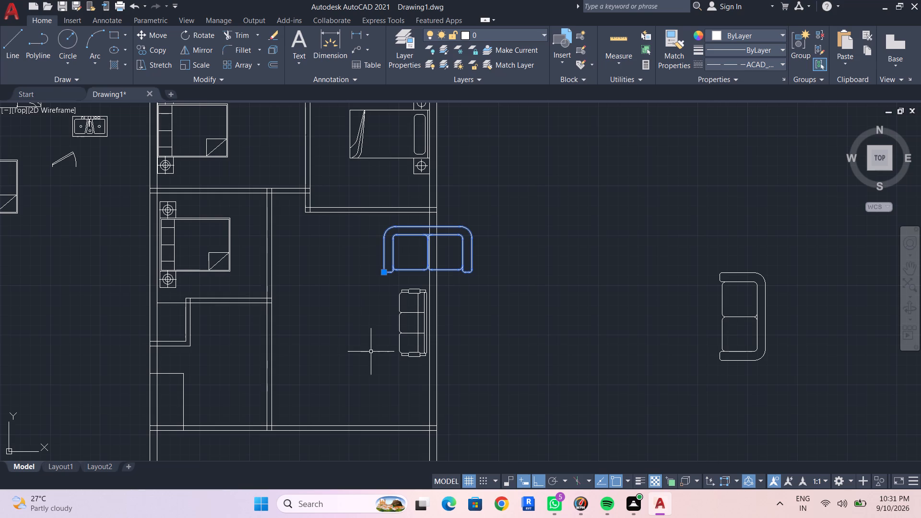
pyautogui.hotkey('ctrl', 'Left')
pyautogui.hotkey('ctrl', 'Left')
pyautogui.hotkey('ctrl', 'Left')
pyautogui.hotkey('ctrl', 'Left')
pyautogui.hotkey('ctrl', 'Left')
pyautogui.hotkey('ctrl', 'Left')
pyautogui.hotkey('ctrl', 'Left')
pyautogui.hotkey('ctrl', 'Left')
pyautogui.hotkey('ctrl', 'Left')
pyautogui.hotkey('ctrl', 'Left')
pyautogui.hotkey('ctrl', 'Left')
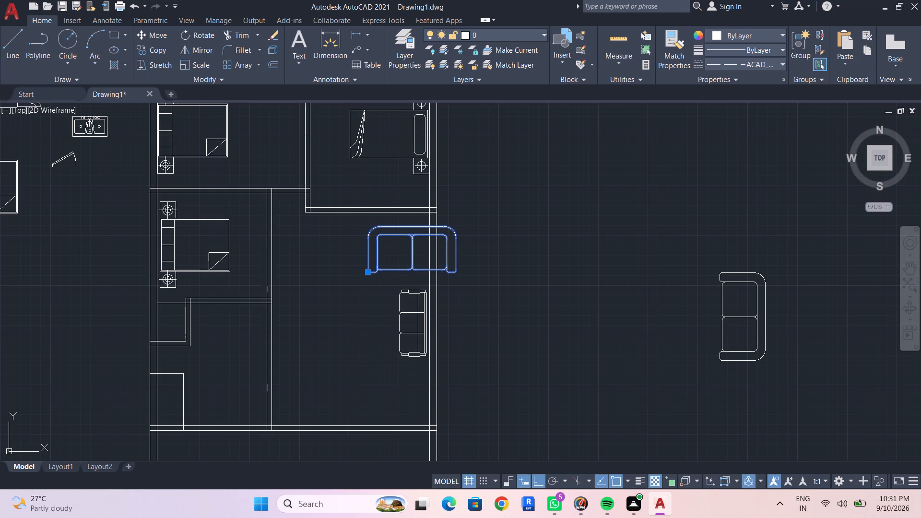
pyautogui.hotkey('ctrl', 'Left')
pyautogui.hotkey('ctrl', 'Left')
pyautogui.hotkey('ctrl', 'Left')
pyautogui.hotkey('ctrl', 'Left')
pyautogui.hotkey('ctrl', 'Left')
pyautogui.hotkey('ctrl', 'Left')
pyautogui.hotkey('ctrl', 'Left')
pyautogui.hotkey('ctrl', 'Left')
pyautogui.hotkey('ctrl', 'Left')
pyautogui.hotkey('ctrl', 'Left')
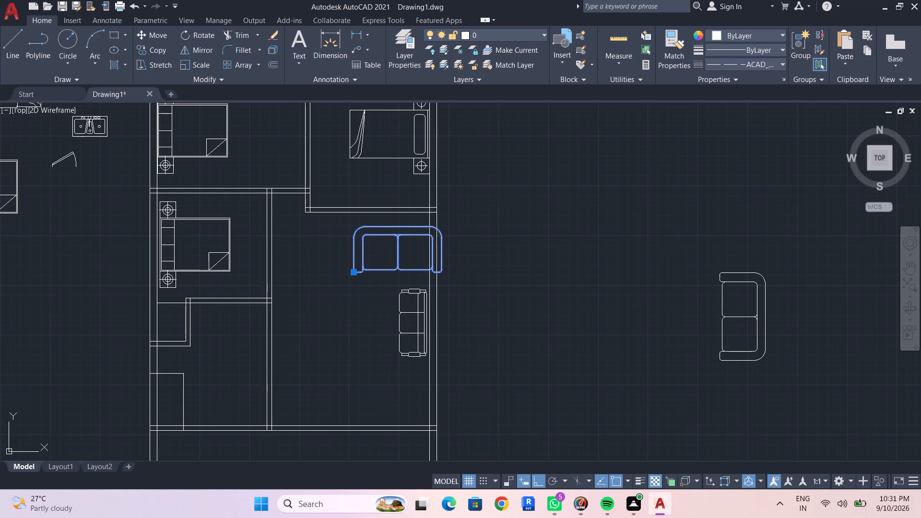
pyautogui.hotkey('ctrl', 'Left')
pyautogui.hotkey('ctrl', 'Left')
pyautogui.hotkey('ctrl', 'Left')
pyautogui.hotkey('ctrl', 'Left')
pyautogui.hotkey('ctrl', 'Left')
pyautogui.hotkey('ctrl', 'Left')
pyautogui.hotkey('ctrl', 'Left')
pyautogui.hotkey('ctrl', 'Left')
pyautogui.hotkey('ctrl', 'Left')
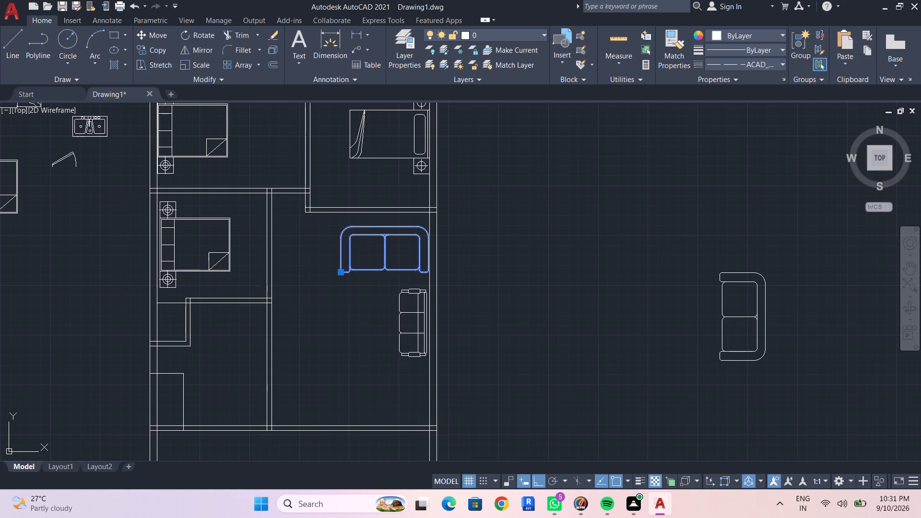
pyautogui.hotkey('ctrl', 'Up')
pyautogui.hotkey('ctrl', 'Up')
pyautogui.hotkey('ctrl', 'Left')
pyautogui.hotkey('ctrl', 'Left')
pyautogui.hotkey('ctrl', 'Left')
pyautogui.hotkey('ctrl', 'Left')
pyautogui.hotkey('ctrl', 'Right')
pyautogui.hotkey('ctrl', 'Right')
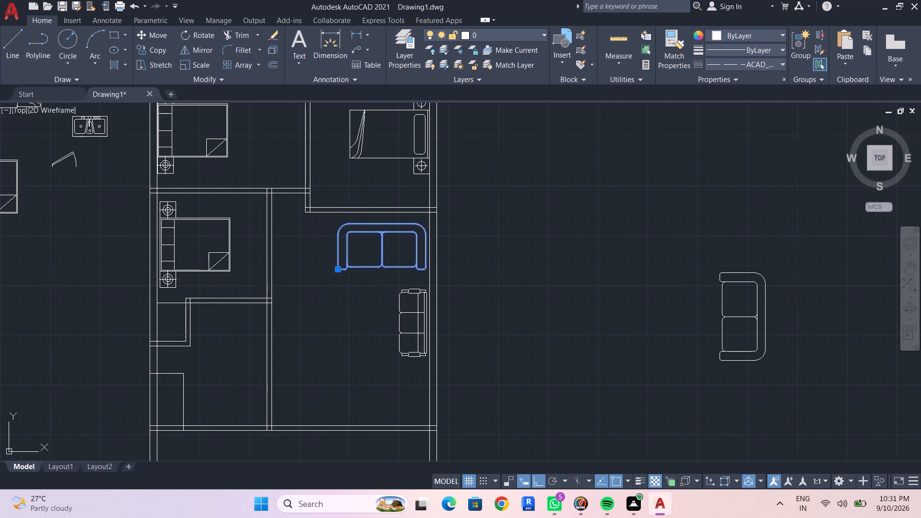
pyautogui.hotkey('ctrl', 'Left')
pyautogui.hotkey('ctrl', 'Left')
pyautogui.hotkey('ctrl', 'Left')
pyautogui.press('Escape')
pyautogui.press('Escape')
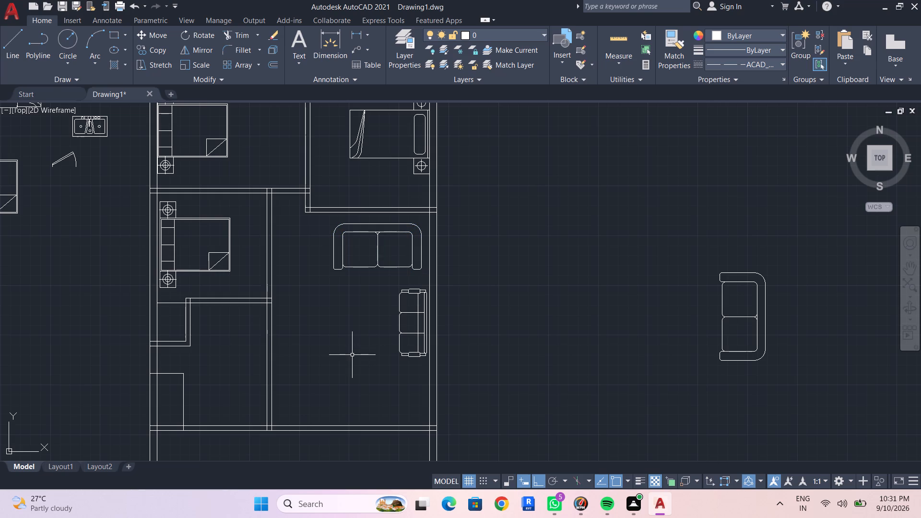
# Match the properties of the three-seat sofa onto the two-seat sofa in the living room.
pyautogui.write('ma')
pyautogui.scroll(2, 307, 304)
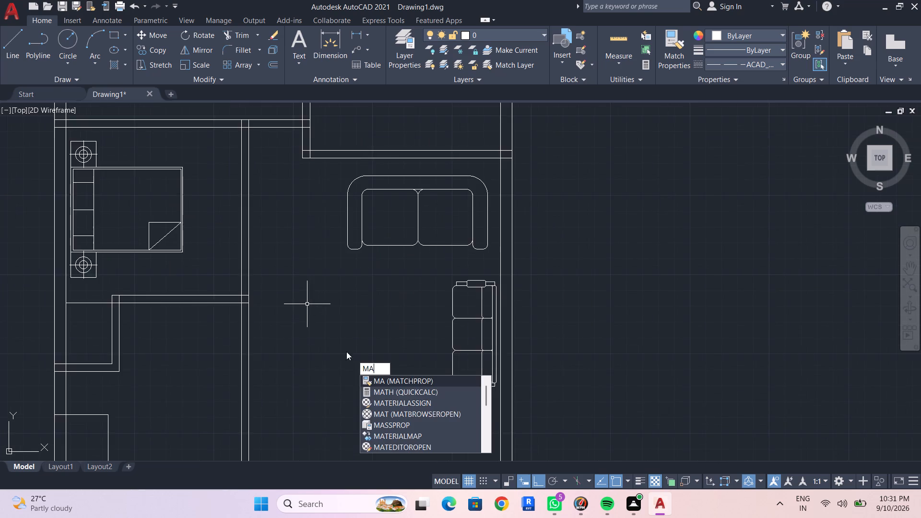
pyautogui.press('Return')
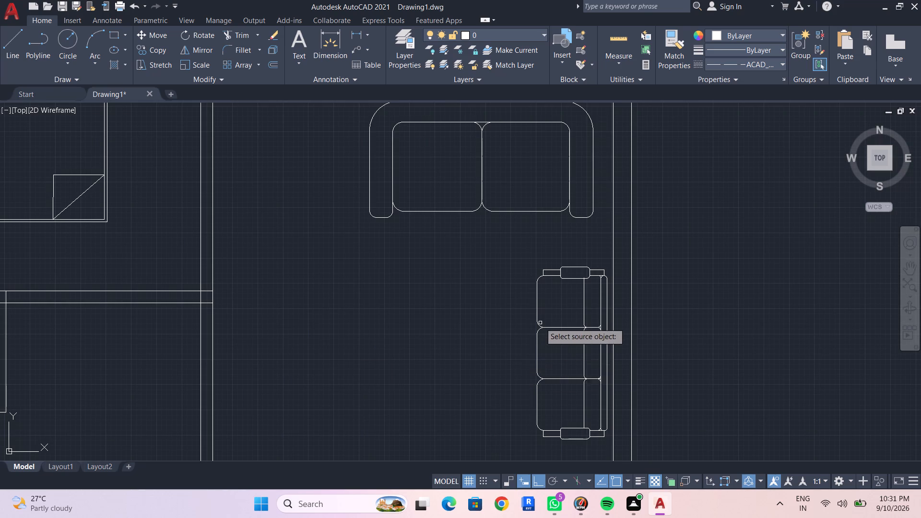
pyautogui.click(540, 327)
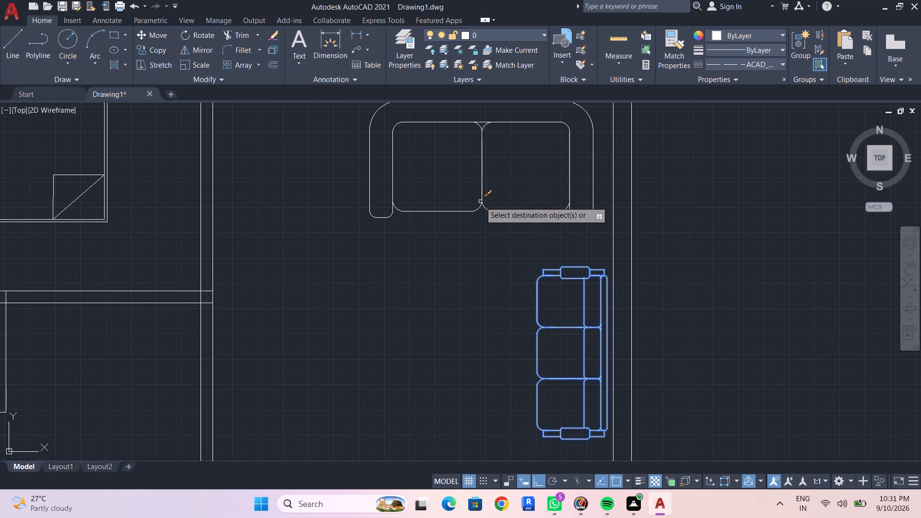
pyautogui.click(484, 208)
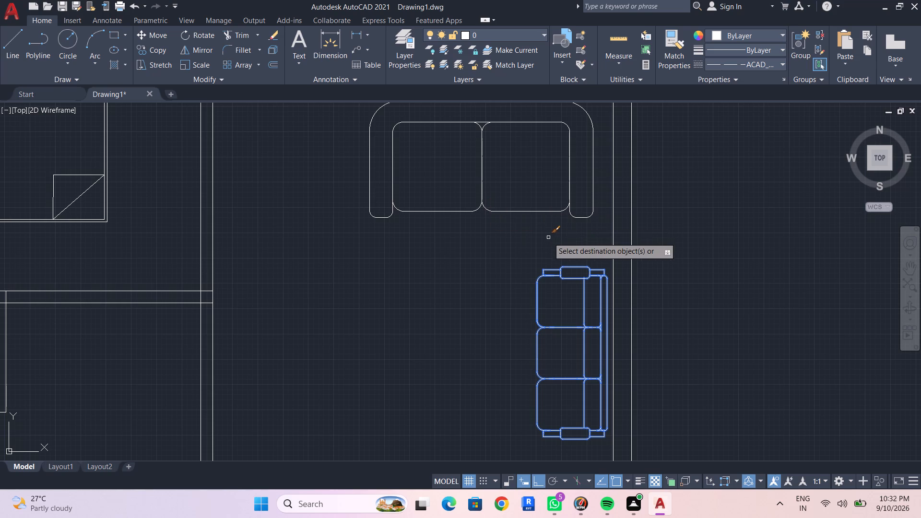
pyautogui.scroll(-2, 556, 234)
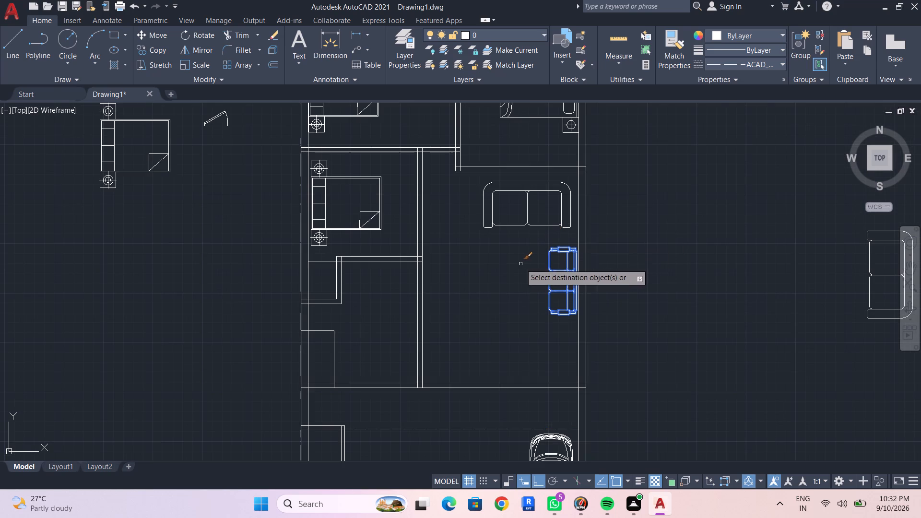
pyautogui.moveTo(501, 279); pyautogui.dragTo(499, 288, button='middle')
pyautogui.press('Escape')
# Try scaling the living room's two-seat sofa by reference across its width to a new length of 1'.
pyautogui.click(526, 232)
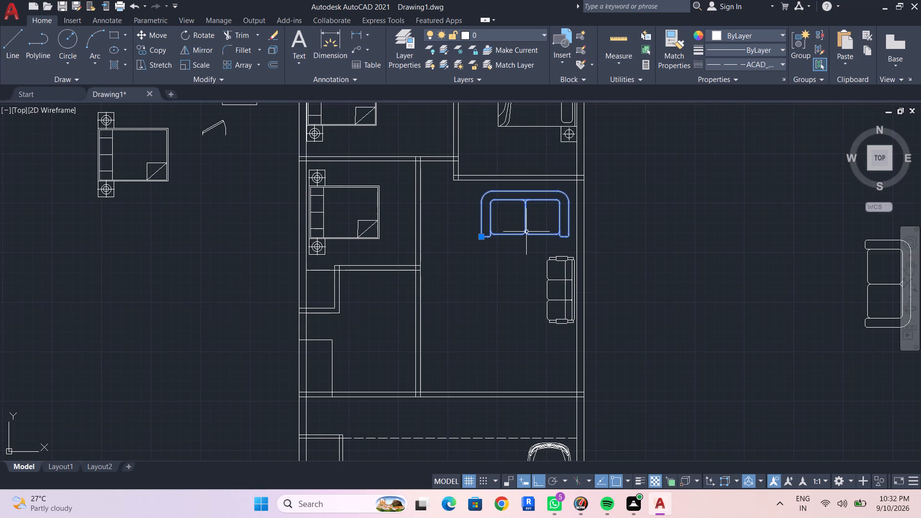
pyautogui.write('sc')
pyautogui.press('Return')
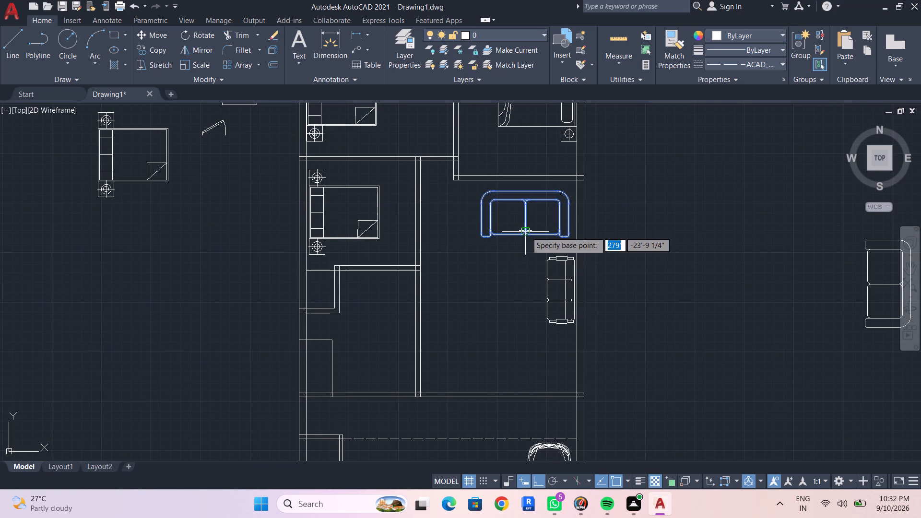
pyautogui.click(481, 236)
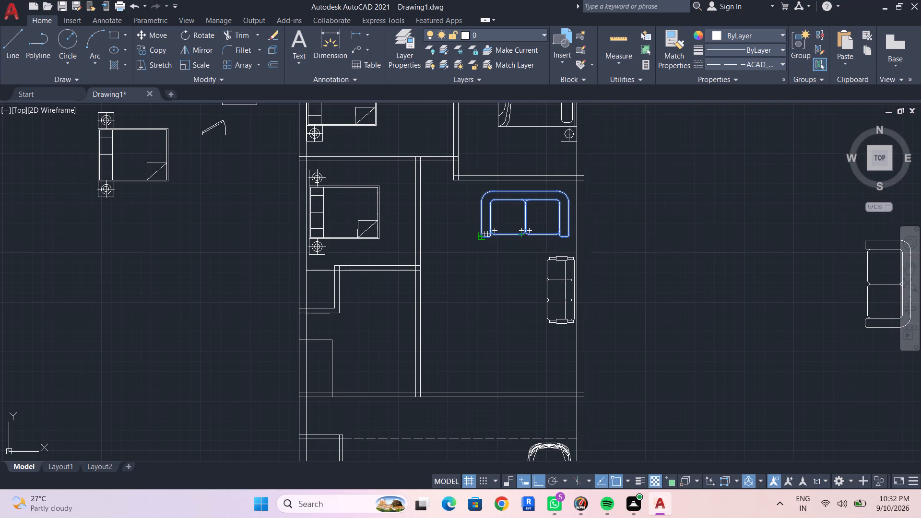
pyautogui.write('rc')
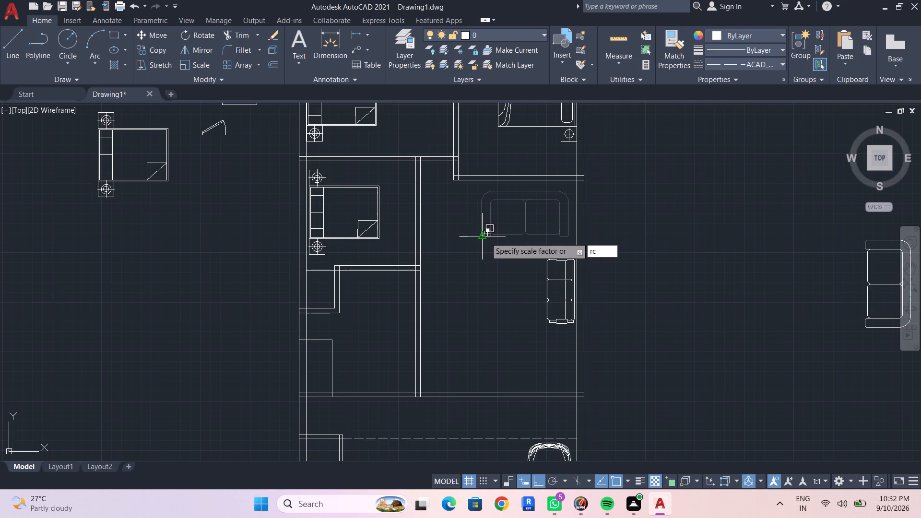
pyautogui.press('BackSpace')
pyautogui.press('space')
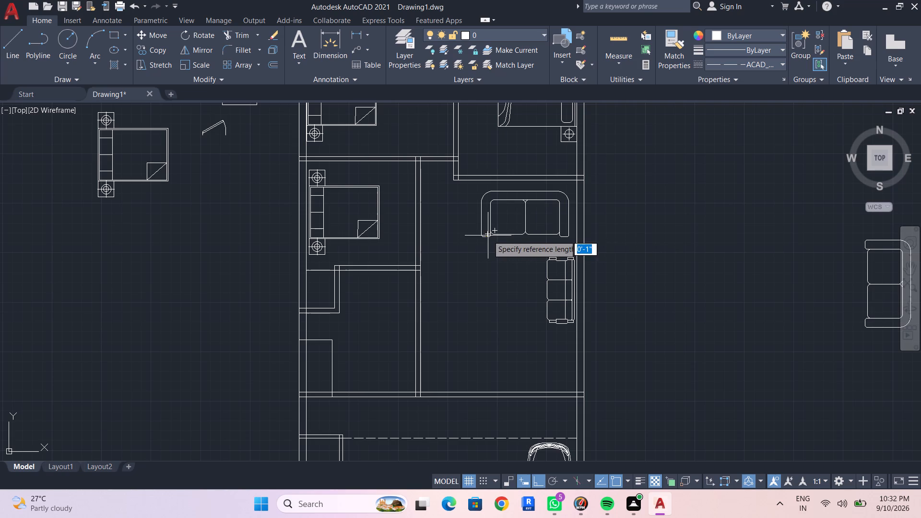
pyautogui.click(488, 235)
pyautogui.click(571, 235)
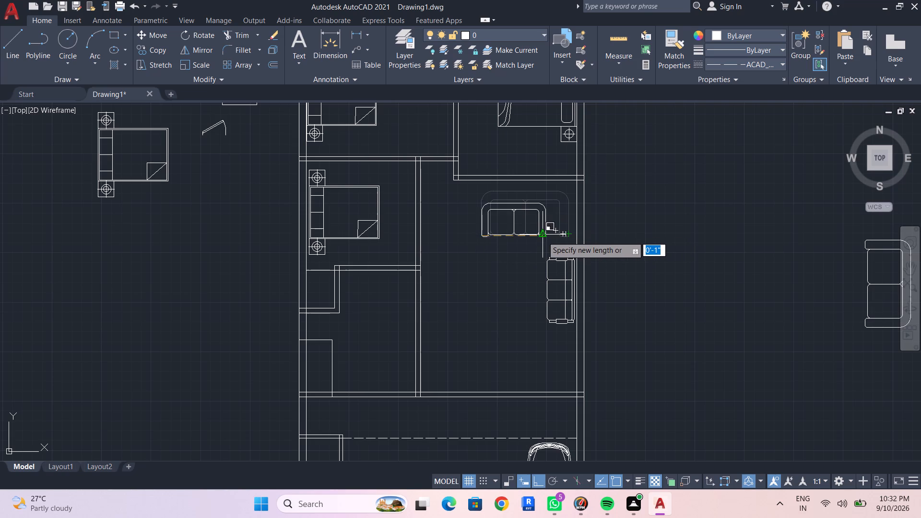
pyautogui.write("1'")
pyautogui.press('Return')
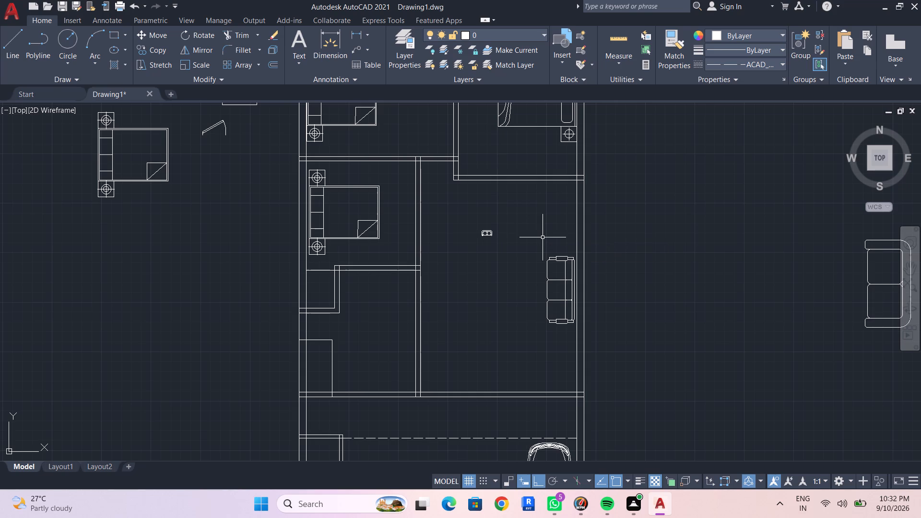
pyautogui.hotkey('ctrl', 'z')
# Scale the living room's two-seat sofa by reference across its width to a new length of 6'.
pyautogui.click(492, 234)
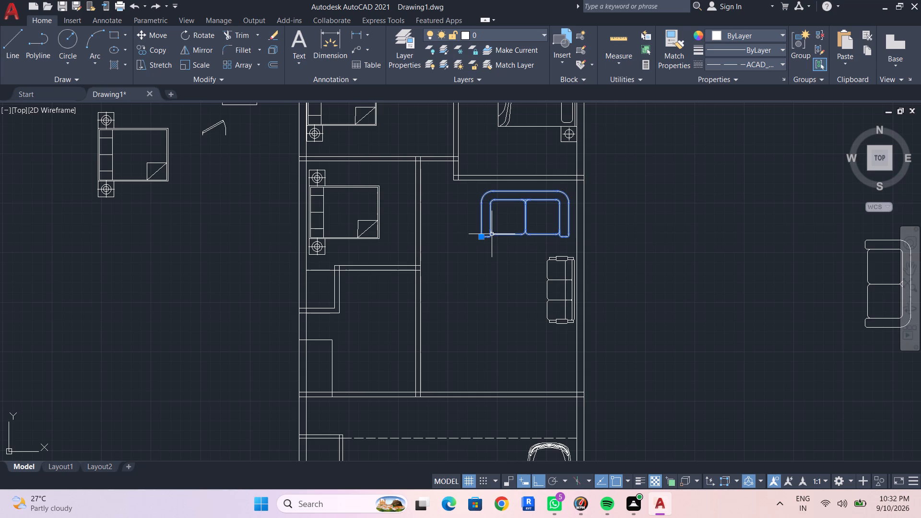
pyautogui.write('sc')
pyautogui.press('space')
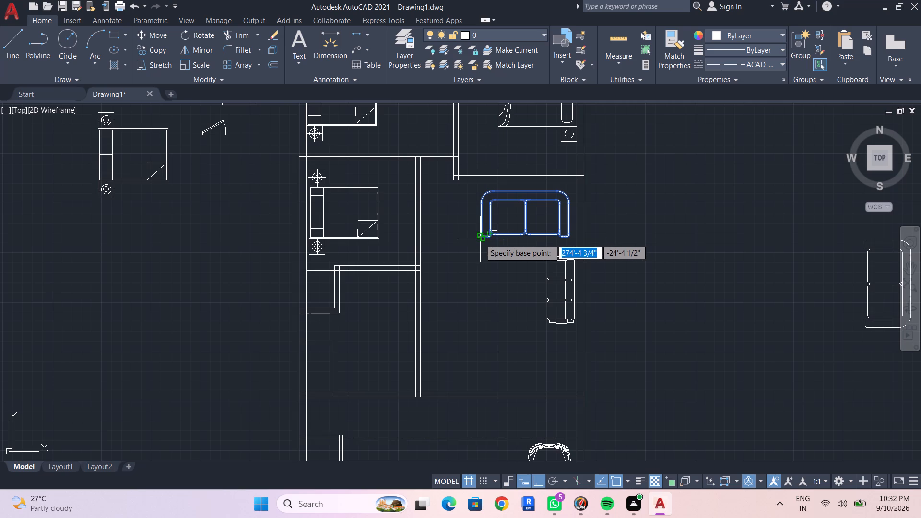
pyautogui.click(481, 237)
pyautogui.write('r')
pyautogui.press('space')
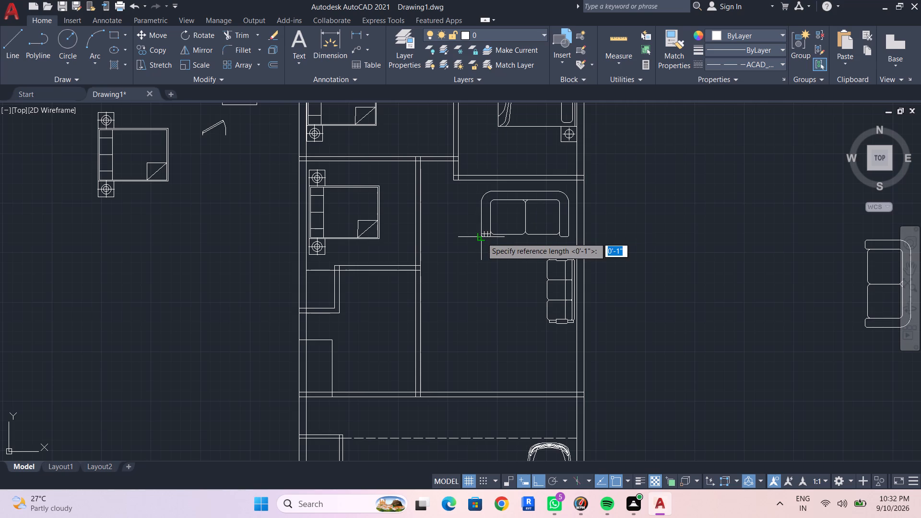
pyautogui.click(482, 237)
pyautogui.click(570, 235)
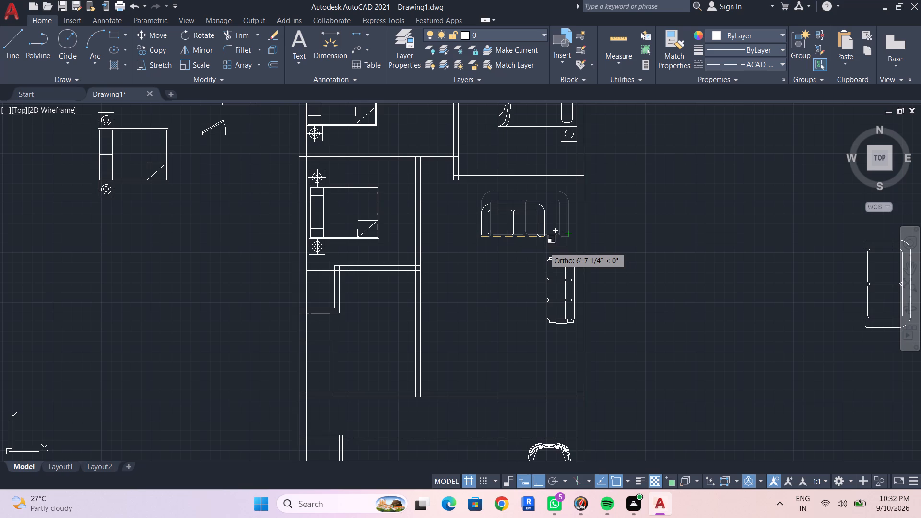
pyautogui.press('6')
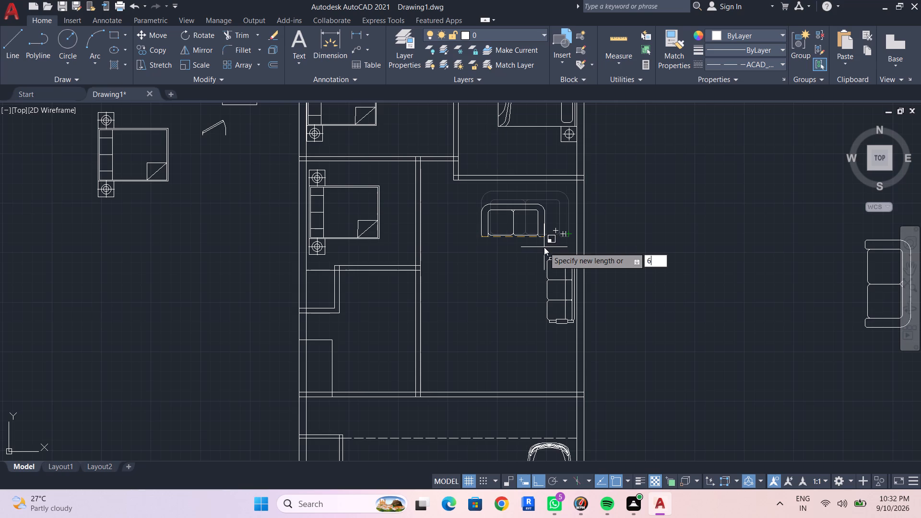
pyautogui.press("'")
pyautogui.press('Return')
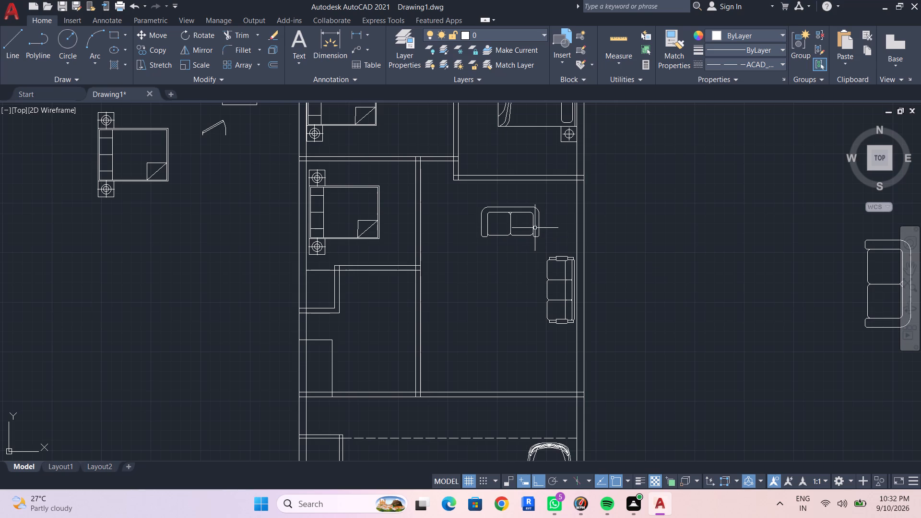
# Nudge the scaled two-seat sofa right and slightly down, so it sits just above the three-seat sofa.
pyautogui.click(533, 224)
pyautogui.press('Right')
pyautogui.press('Right')
pyautogui.press('Down')
pyautogui.press('Down')
pyautogui.press('Down')
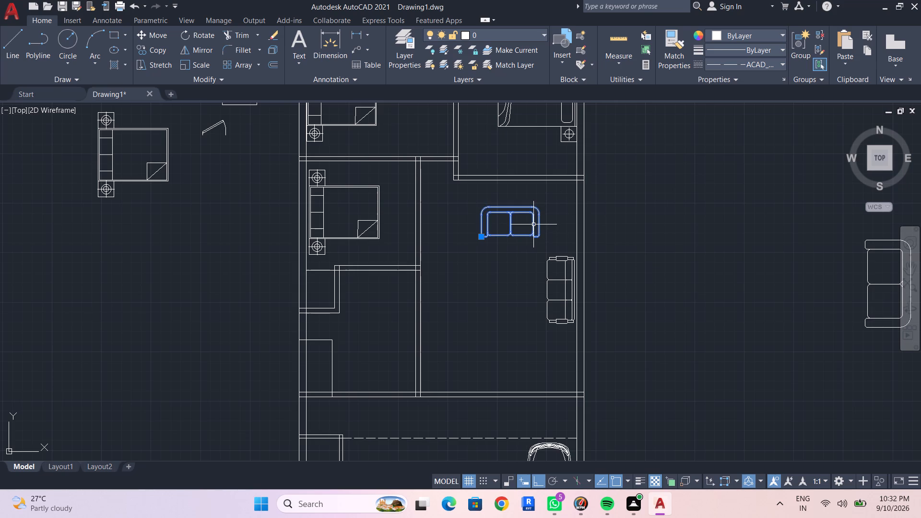
pyautogui.press('Down')
pyautogui.press('Down')
pyautogui.hotkey('ctrl', 'Down')
pyautogui.hotkey('ctrl', 'Down')
pyautogui.hotkey('ctrl', 'Down')
pyautogui.hotkey('ctrl', 'Down')
pyautogui.hotkey('ctrl', 'Down')
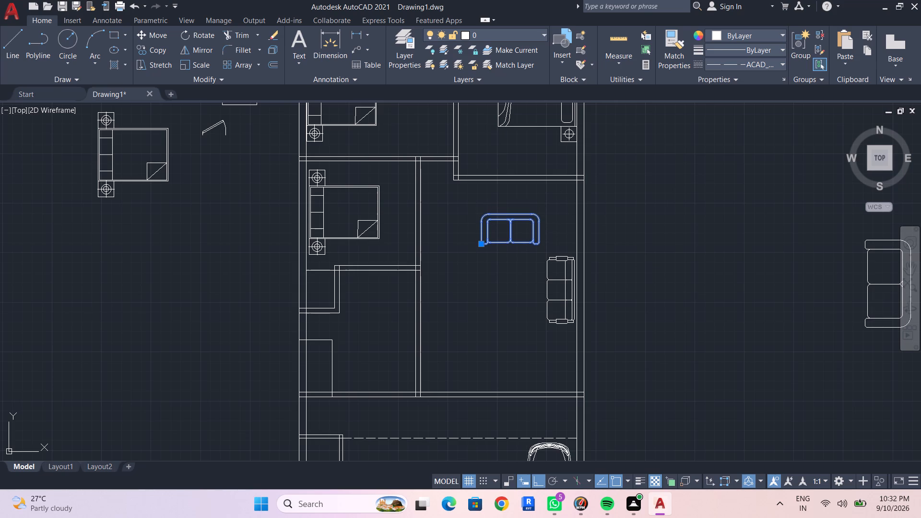
pyautogui.hotkey('ctrl', 'Down')
pyautogui.hotkey('ctrl', 'Right')
pyautogui.hotkey('ctrl', 'Right')
pyautogui.hotkey('ctrl', 'Right')
pyautogui.hotkey('ctrl', 'Right')
pyautogui.hotkey('ctrl', 'Up')
pyautogui.hotkey('ctrl', 'Up')
pyautogui.hotkey('ctrl', 'Right')
pyautogui.hotkey('ctrl', 'Right')
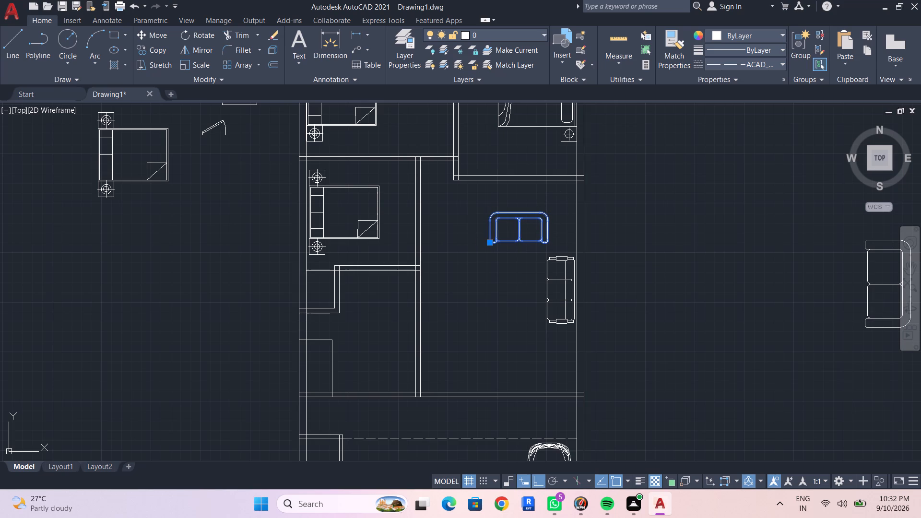
pyautogui.hotkey('ctrl', 'Right')
pyautogui.hotkey('ctrl', 'Right')
pyautogui.hotkey('ctrl', 'Right')
pyautogui.hotkey('ctrl', 'Down')
pyautogui.press('Escape')
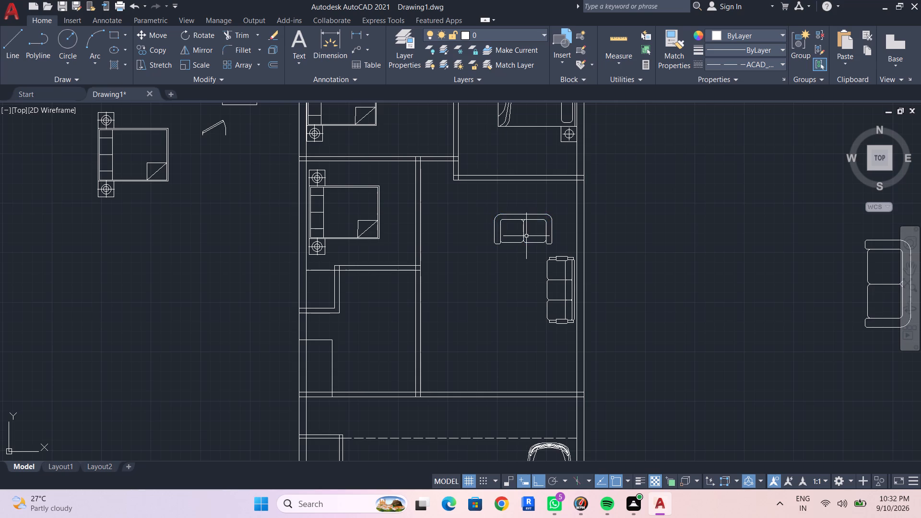
# Copy the two-seat sofa straight down about 12'-6", placing the copy below the three-seat sofa.
pyautogui.click(523, 237)
pyautogui.press('c')
pyautogui.press('o')
pyautogui.press('space')
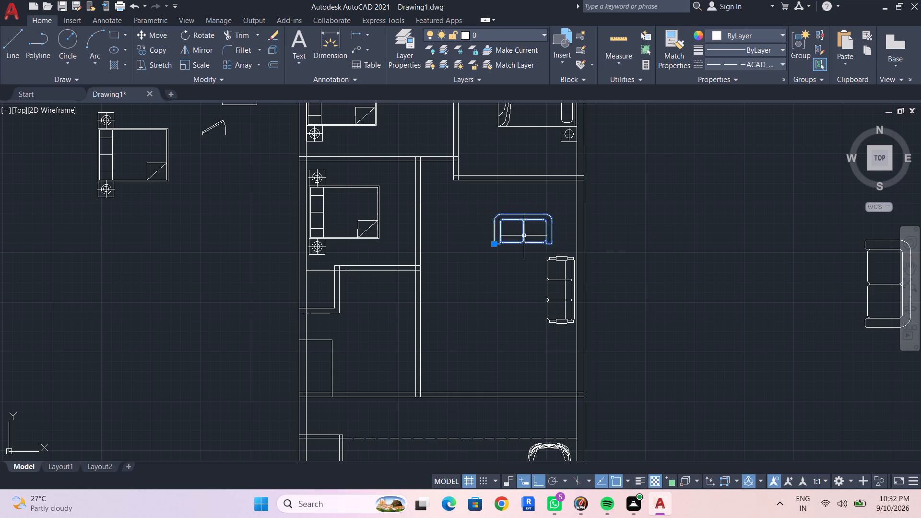
pyautogui.click(525, 234)
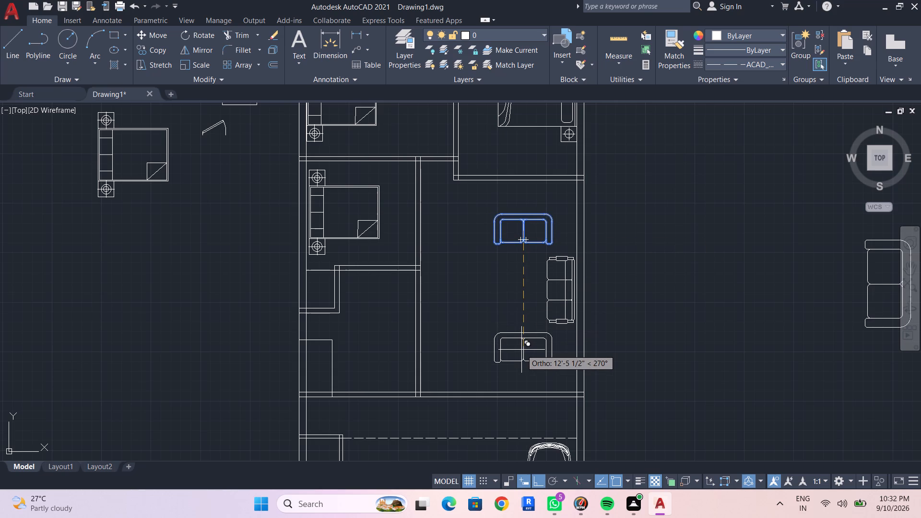
pyautogui.click(521, 352)
pyautogui.press('Escape')
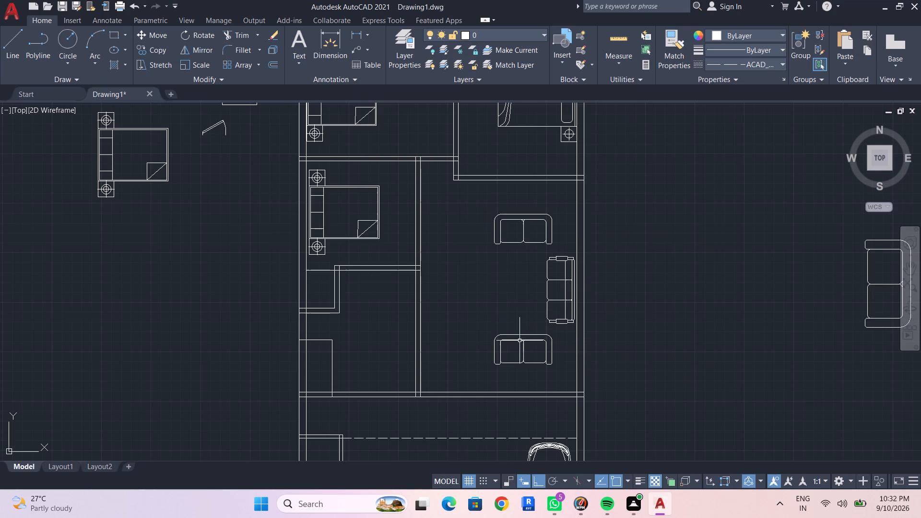
# Rotate the copied two-seat sofa 180 degrees about the right end of its back edge, so it faces the upper sofa.
pyautogui.click(520, 340)
pyautogui.press('r')
pyautogui.press('o')
pyautogui.press('space')
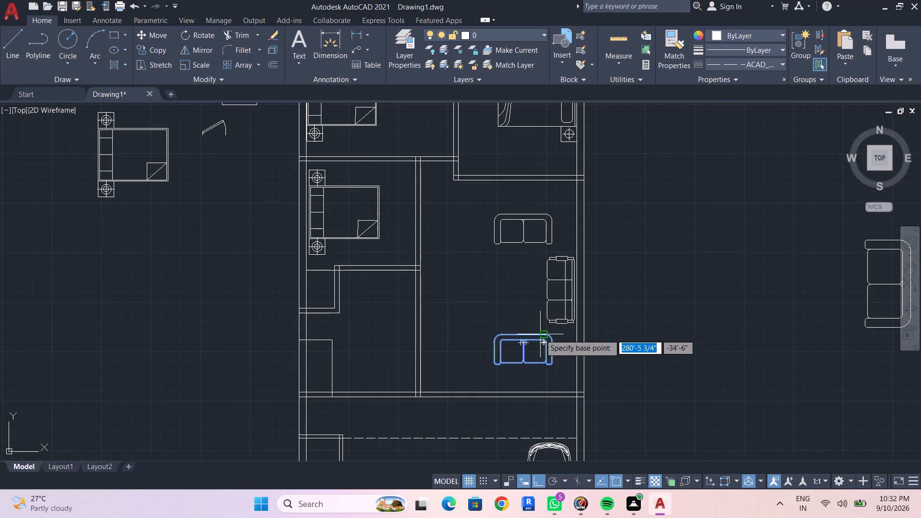
pyautogui.moveTo(543, 335); pyautogui.dragTo(547, 335)
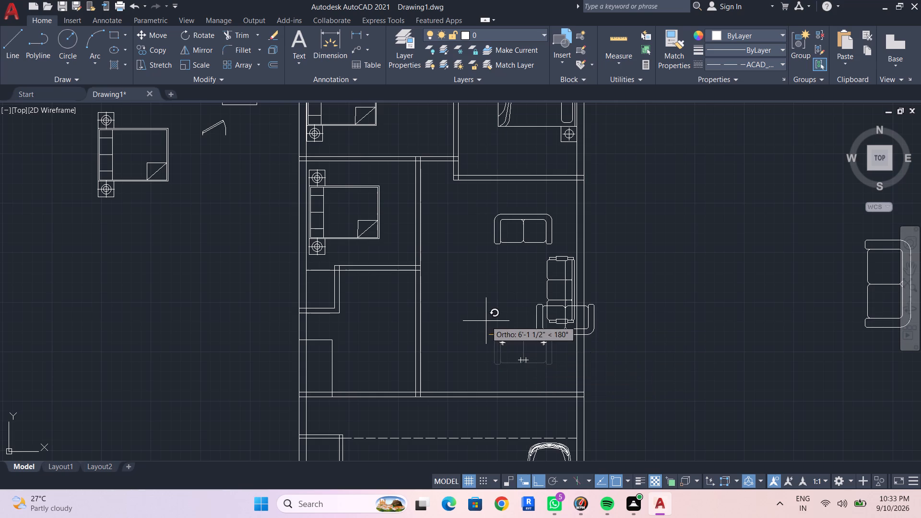
pyautogui.click(486, 321)
pyautogui.press('Escape')
# Nudge the rotated sofa left and down until it clears the three-seat sofa and lines up beneath the upper two-seat sofa.
pyautogui.click(555, 336)
pyautogui.hotkey('ctrl', 'Left')
pyautogui.hotkey('ctrl', 'Down')
pyautogui.hotkey('ctrl', 'Down')
pyautogui.hotkey('ctrl', 'Down')
pyautogui.hotkey('ctrl', 'Down')
pyautogui.hotkey('ctrl', 'Down')
pyautogui.hotkey('ctrl', 'Down')
pyautogui.hotkey('ctrl', 'Down')
pyautogui.hotkey('ctrl', 'Down')
pyautogui.hotkey('ctrl', 'Down')
pyautogui.hotkey('ctrl', 'Down')
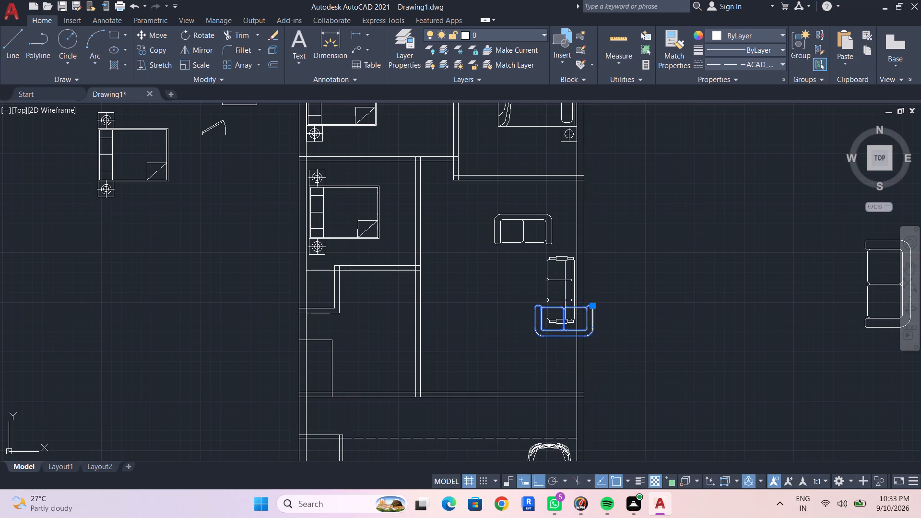
pyautogui.hotkey('ctrl', 'Left')
pyautogui.hotkey('ctrl', 'Left')
pyautogui.hotkey('ctrl', 'Down')
pyautogui.hotkey('ctrl', 'Down')
pyautogui.hotkey('ctrl', 'Down')
pyautogui.hotkey('ctrl', 'Left')
pyautogui.hotkey('ctrl', 'Left')
pyautogui.hotkey('ctrl', 'Left')
pyautogui.hotkey('ctrl', 'Left')
pyautogui.hotkey('ctrl', 'Left')
pyautogui.hotkey('ctrl', 'Left')
pyautogui.hotkey('ctrl', 'Left')
pyautogui.hotkey('ctrl', 'Left')
pyautogui.hotkey('ctrl', 'Left')
pyautogui.hotkey('ctrl', 'Left')
pyautogui.hotkey('ctrl', 'Left')
pyautogui.hotkey('ctrl', 'Left')
pyautogui.hotkey('ctrl', 'Left')
pyautogui.hotkey('ctrl', 'Left')
pyautogui.hotkey('ctrl', 'Left')
pyautogui.hotkey('ctrl', 'Left')
pyautogui.hotkey('ctrl', 'Left')
pyautogui.hotkey('ctrl', 'Left')
pyautogui.hotkey('ctrl', 'Left')
pyautogui.hotkey('ctrl', 'Left')
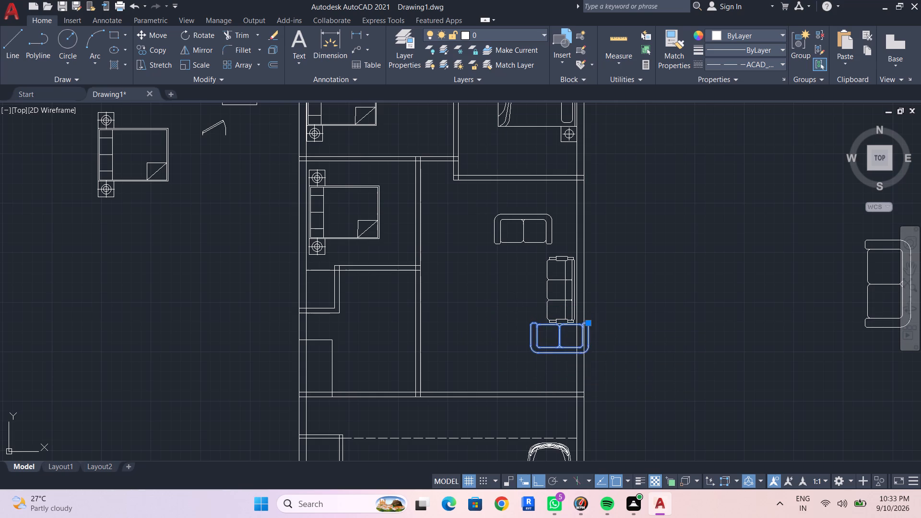
pyautogui.hotkey('ctrl', 'Down')
pyautogui.hotkey('ctrl', 'Down')
pyautogui.hotkey('ctrl', 'Down')
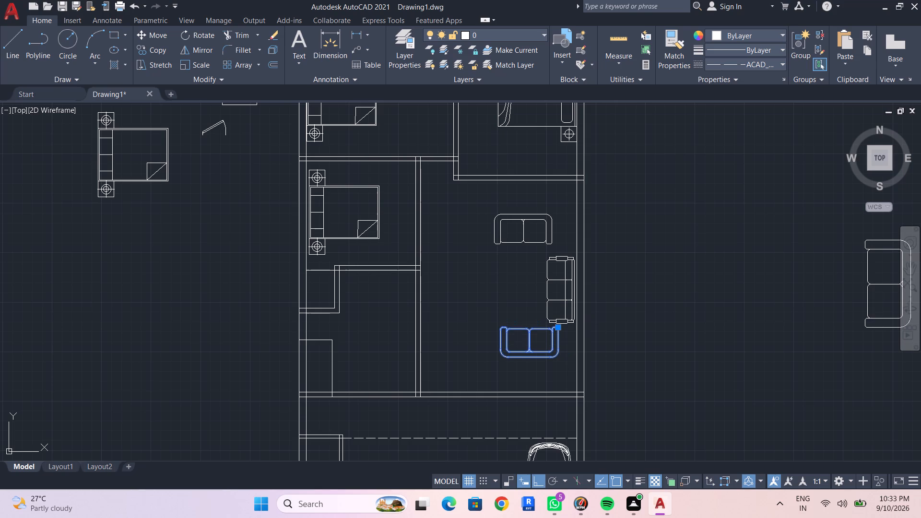
pyautogui.hotkey('ctrl', 'Down')
pyautogui.hotkey('ctrl', 'Down')
pyautogui.hotkey('ctrl', 'Left')
pyautogui.hotkey('ctrl', 'Left')
pyautogui.hotkey('ctrl', 'Down')
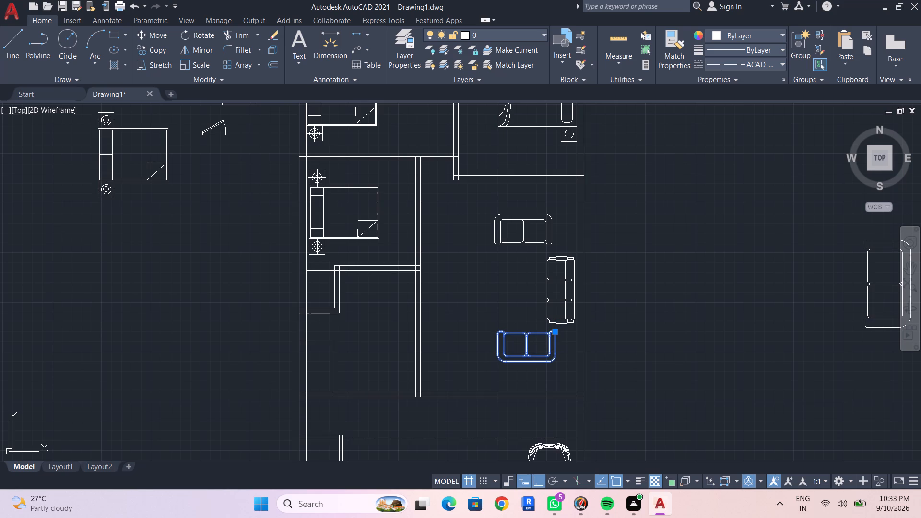
pyautogui.hotkey('ctrl', 'Left')
pyautogui.hotkey('ctrl', 'Down')
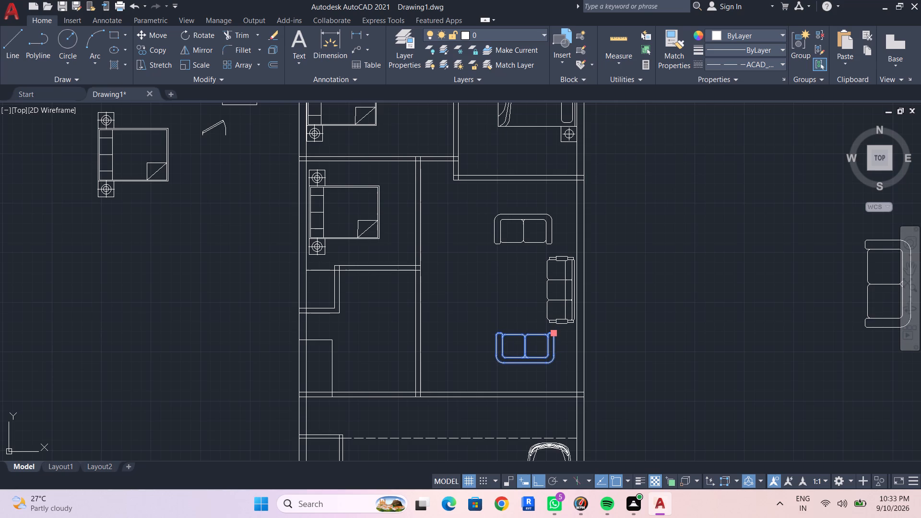
pyautogui.press('Escape')
pyautogui.press('Escape')
pyautogui.press('Escape')
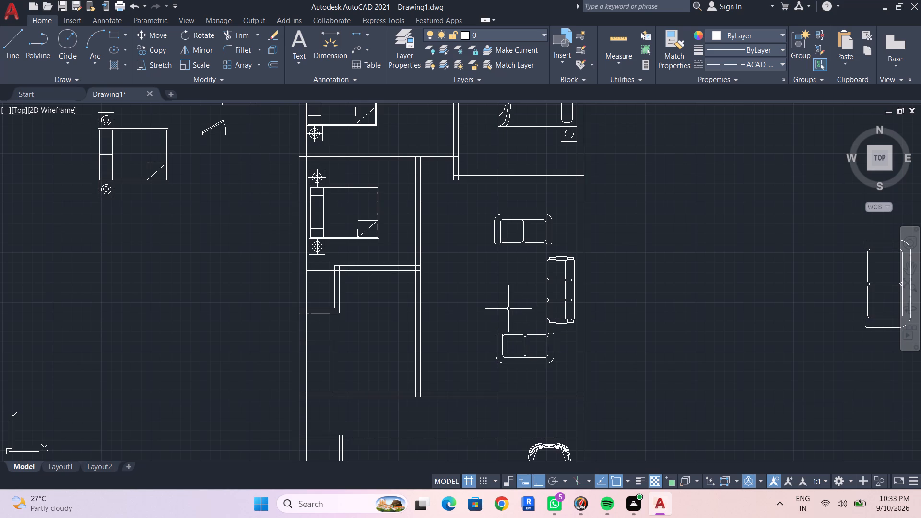
# Look through the current drawing's block gallery for a table to place between the sofas.
pyautogui.moveTo(510, 309); pyautogui.dragTo(532, 255, button='middle')
pyautogui.moveTo(492, 258); pyautogui.dragTo(493, 269, button='middle')
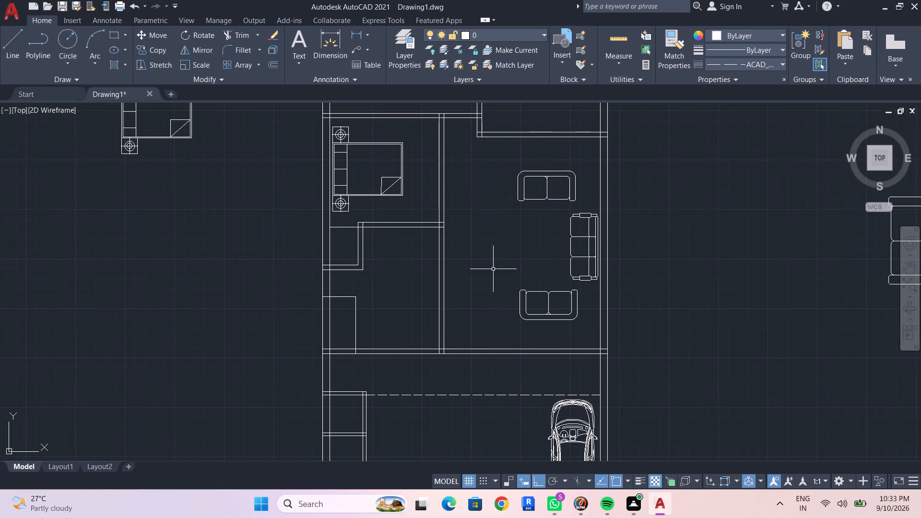
pyautogui.click(582, 76)
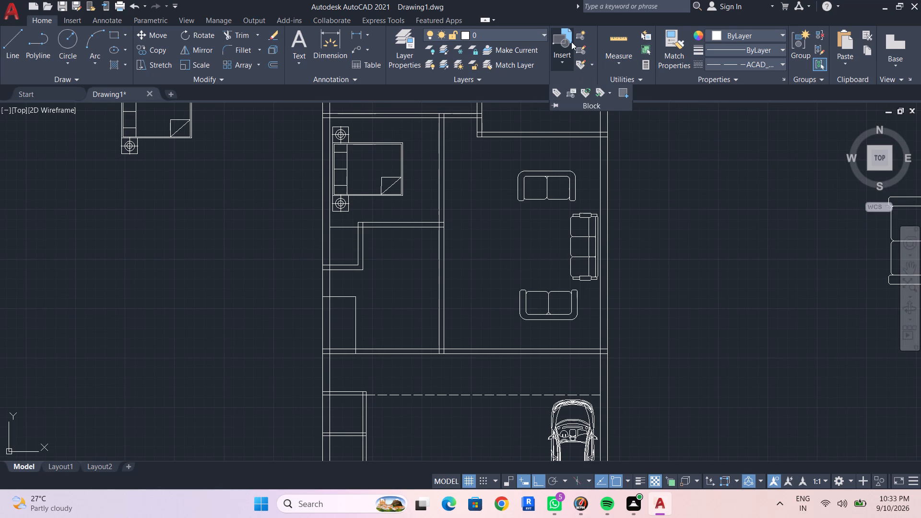
pyautogui.click(568, 34)
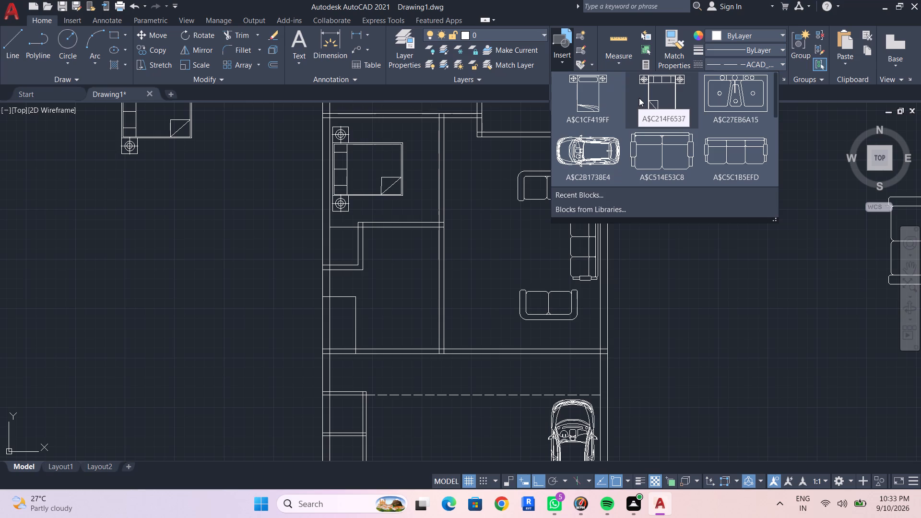
pyautogui.hotkey('ctrl', 'space')
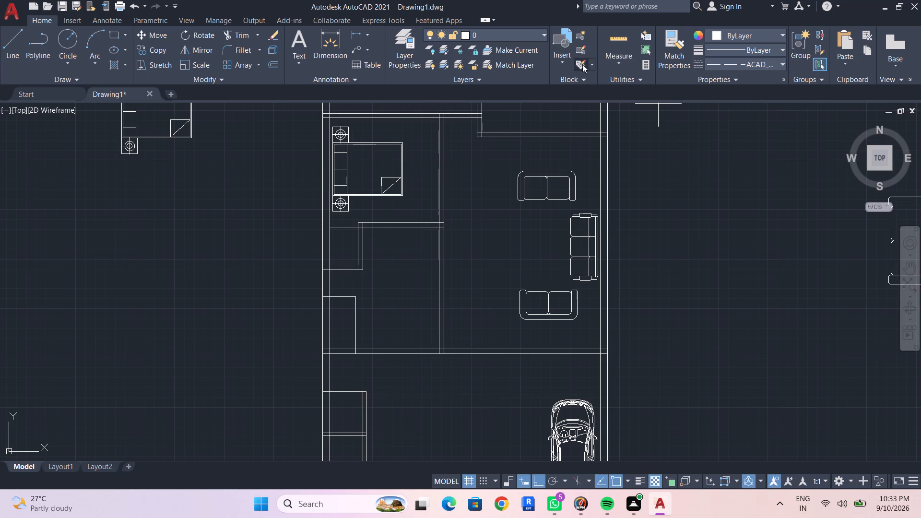
pyautogui.click(561, 35)
pyautogui.scroll(-2, 666, 176)
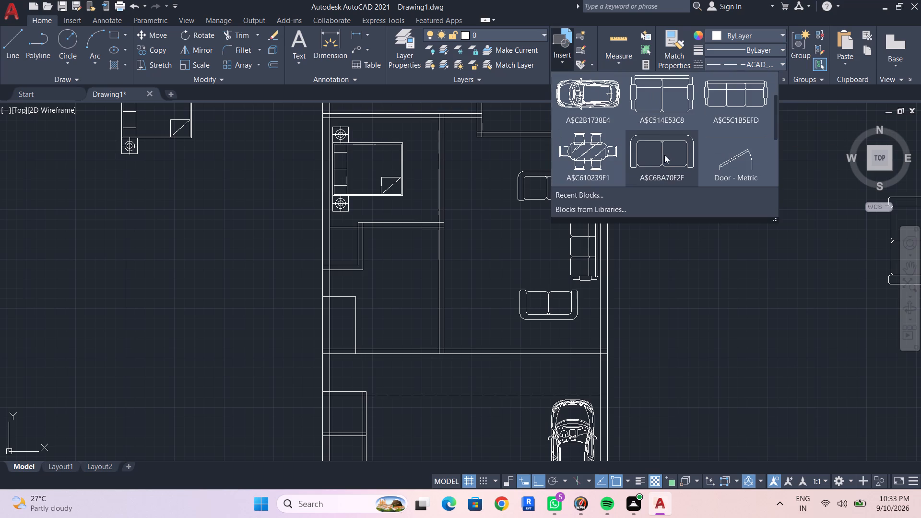
pyautogui.scroll(-7, 665, 155)
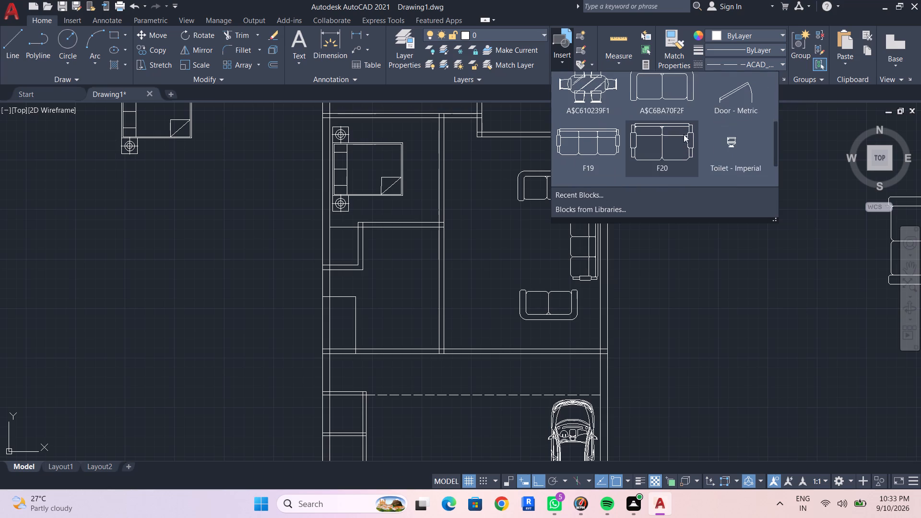
pyautogui.scroll(-4, 685, 136)
pyautogui.scroll(1, 688, 142)
pyautogui.scroll(-1, 688, 144)
pyautogui.scroll(1, 677, 144)
pyautogui.scroll(-4, 677, 144)
pyautogui.scroll(1, 677, 144)
pyautogui.scroll(-8, 677, 144)
# Insert the rectangular "table" block from the recent blocks into the empty space outside the plan's left wall.
pyautogui.click(601, 189)
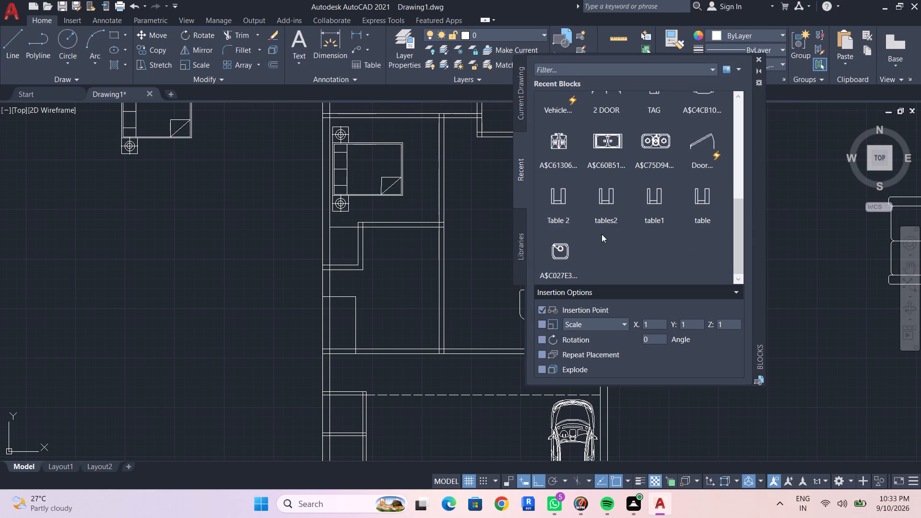
pyautogui.scroll(6, 611, 196)
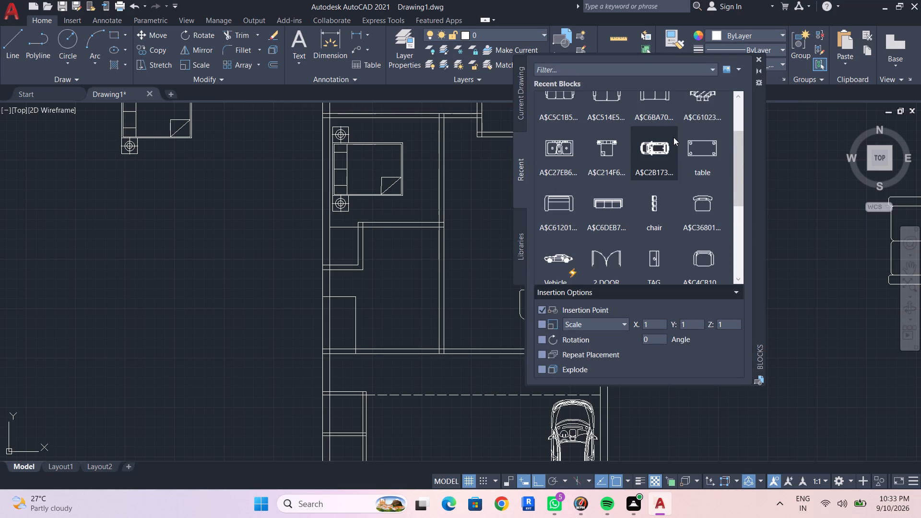
pyautogui.click(693, 141)
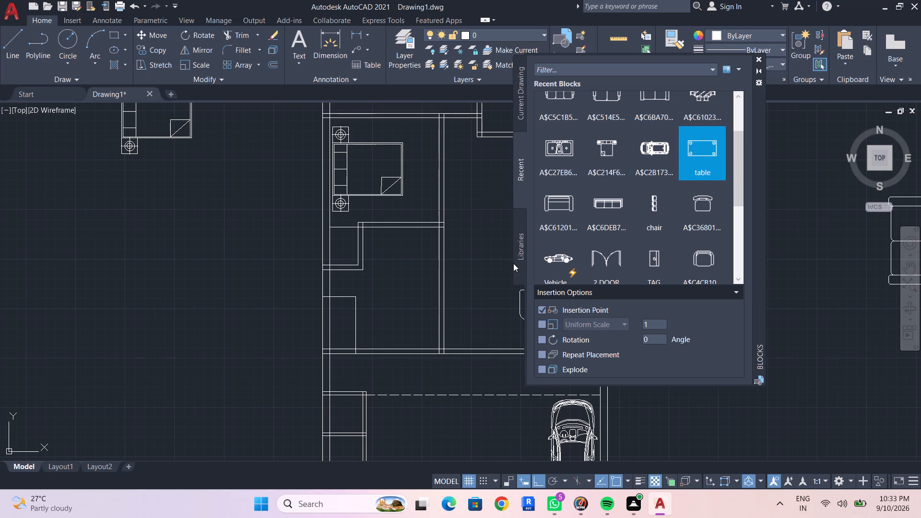
pyautogui.moveTo(702, 143); pyautogui.dragTo(475, 271)
pyautogui.moveTo(697, 141); pyautogui.dragTo(227, 226)
pyautogui.press('Escape')
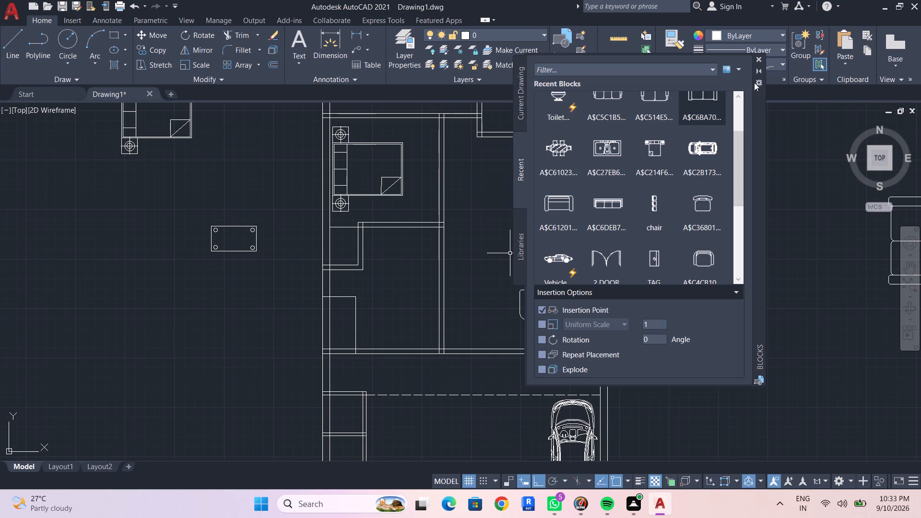
pyautogui.click(761, 59)
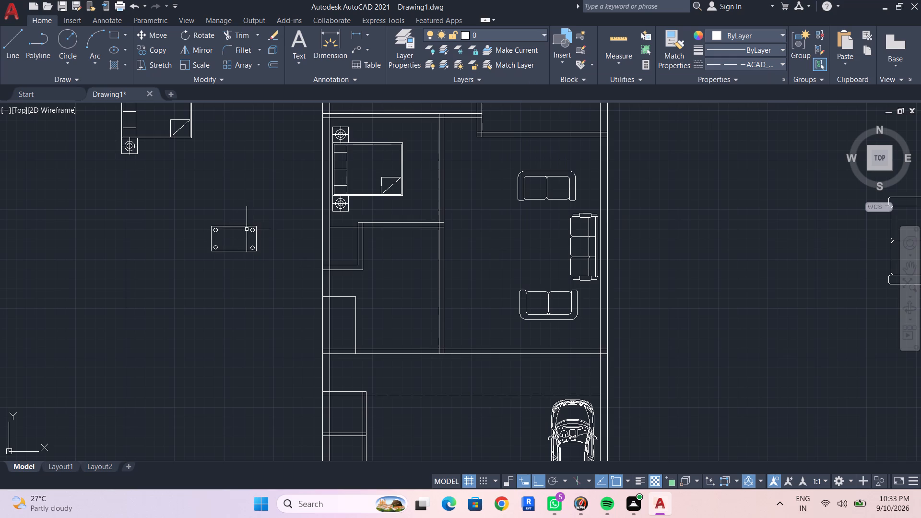
# Rotate the rectangular table 90 degrees clockwise about its upper-right corner so that it stands upright.
pyautogui.click(248, 226)
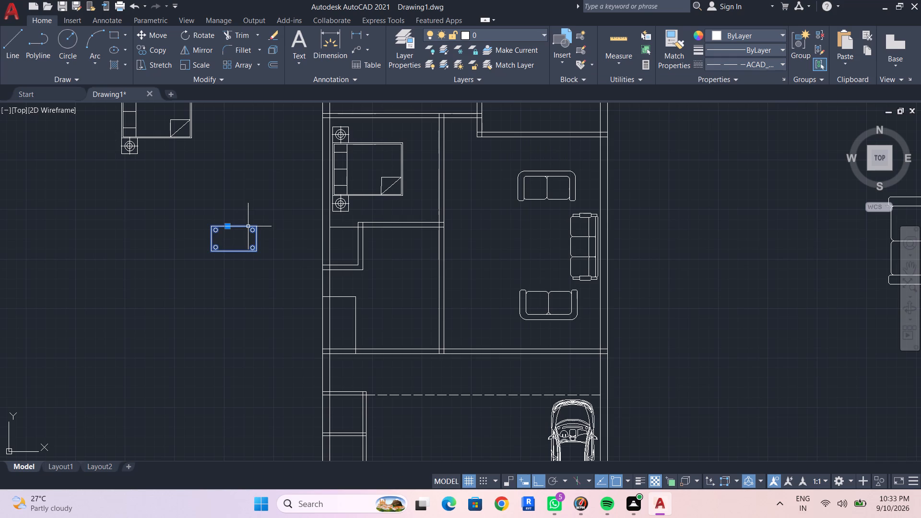
pyautogui.write('ro')
pyautogui.press('space')
pyautogui.click(255, 224)
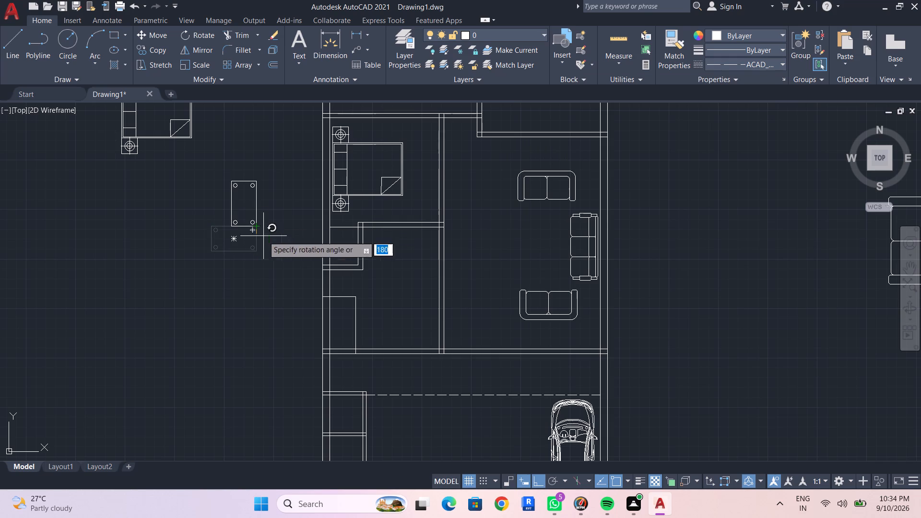
pyautogui.click(268, 264)
# Move the upright table into the living room, between the two two-seat sofas and facing the three-seat sofa, with Ortho off.
pyautogui.click(232, 208)
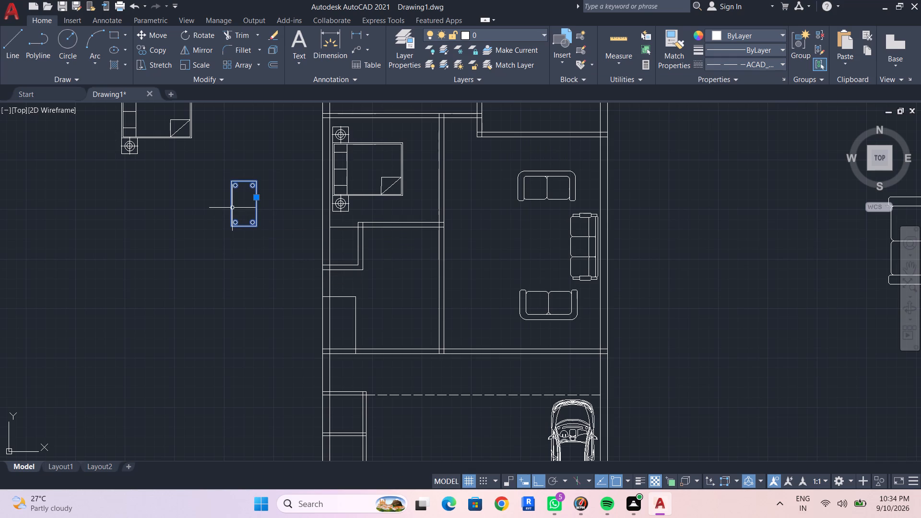
pyautogui.write('m')
pyautogui.press('space')
pyautogui.click(245, 219)
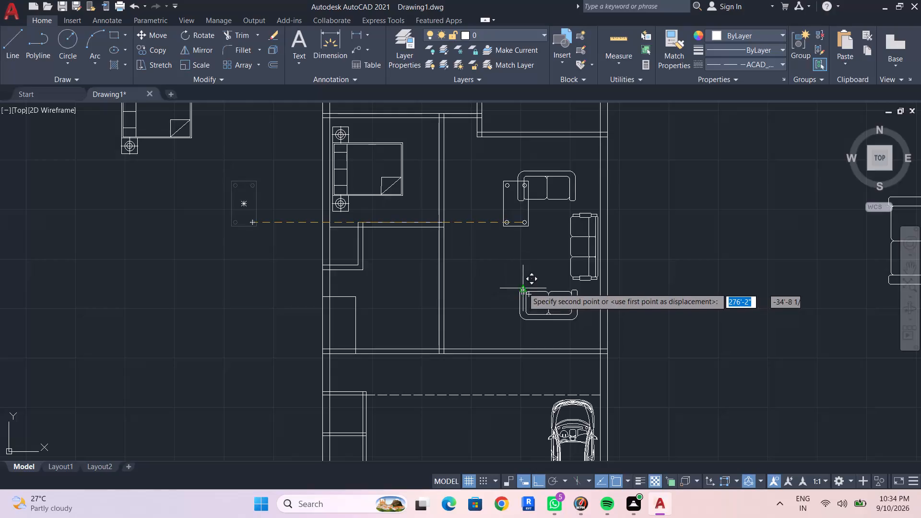
pyautogui.click(537, 478)
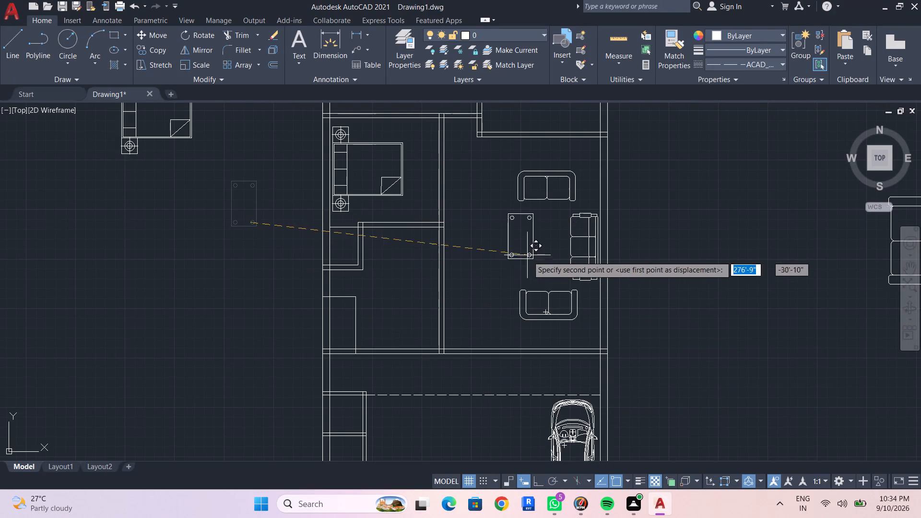
pyautogui.click(539, 270)
pyautogui.press('Escape')
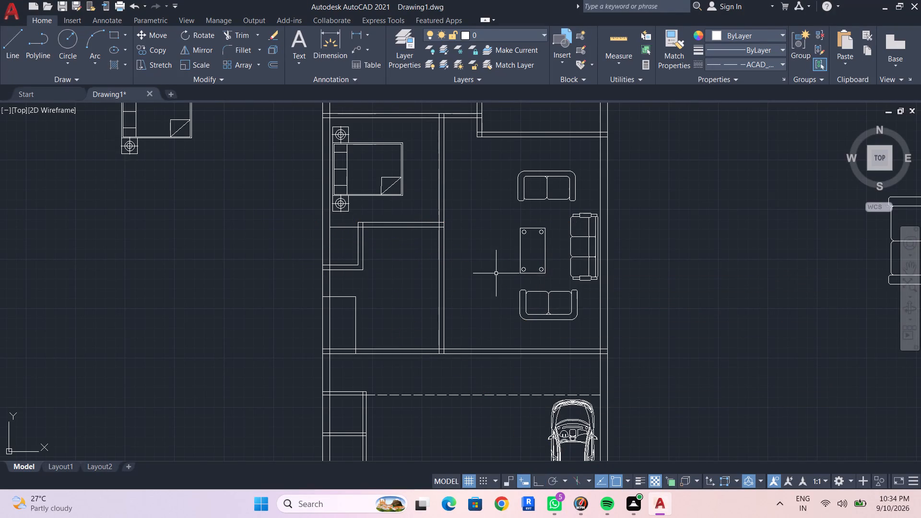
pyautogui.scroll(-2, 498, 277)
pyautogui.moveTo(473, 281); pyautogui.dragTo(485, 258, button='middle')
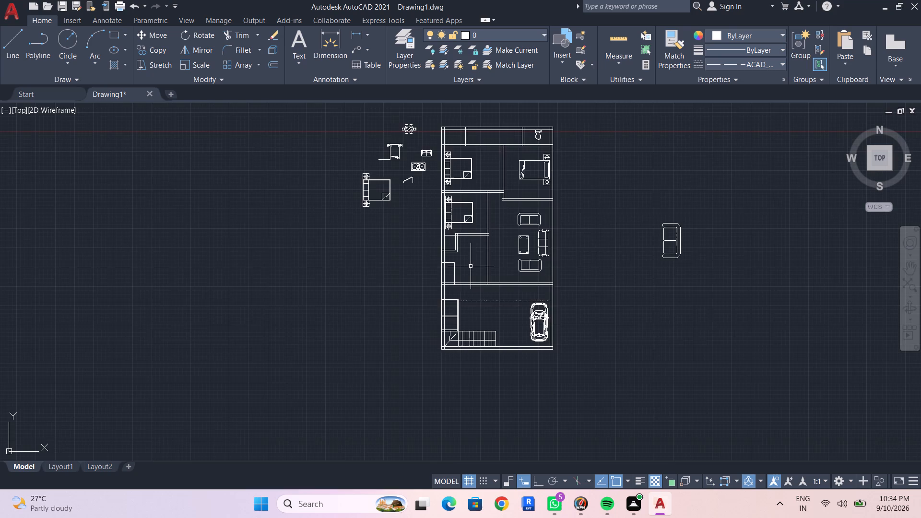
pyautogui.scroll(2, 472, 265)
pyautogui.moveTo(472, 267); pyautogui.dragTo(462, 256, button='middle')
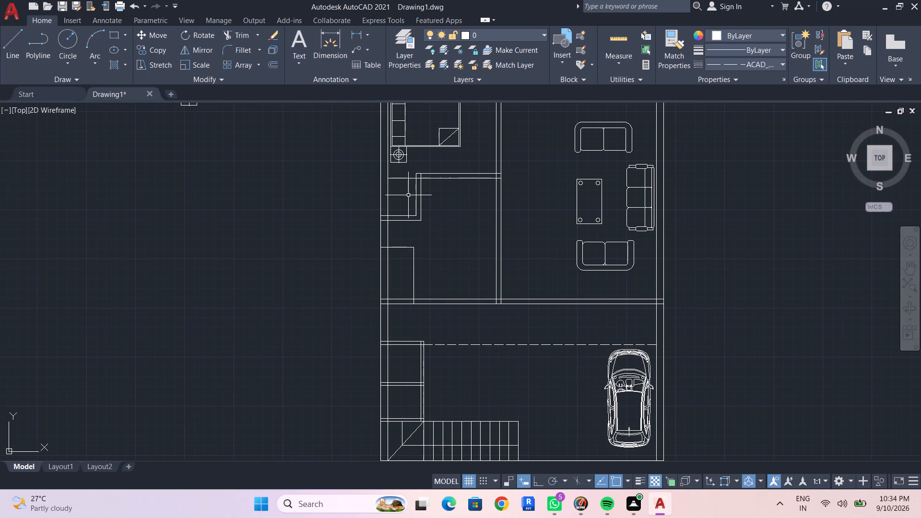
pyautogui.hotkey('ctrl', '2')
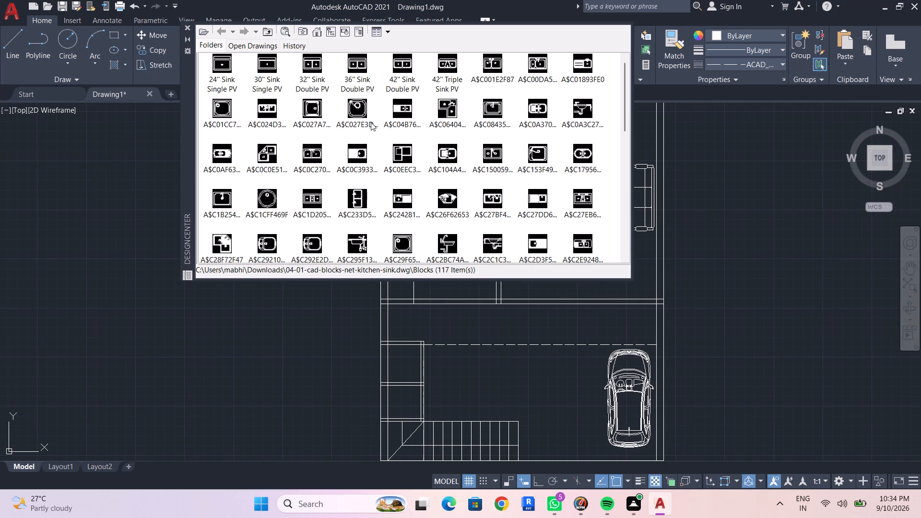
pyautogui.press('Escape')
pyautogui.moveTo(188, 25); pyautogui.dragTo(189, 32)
# Move the double-bowl sink from outside the plan into the kitchen, against its bottom wall near the lower-right corner.
pyautogui.scroll(-3, 390, 275)
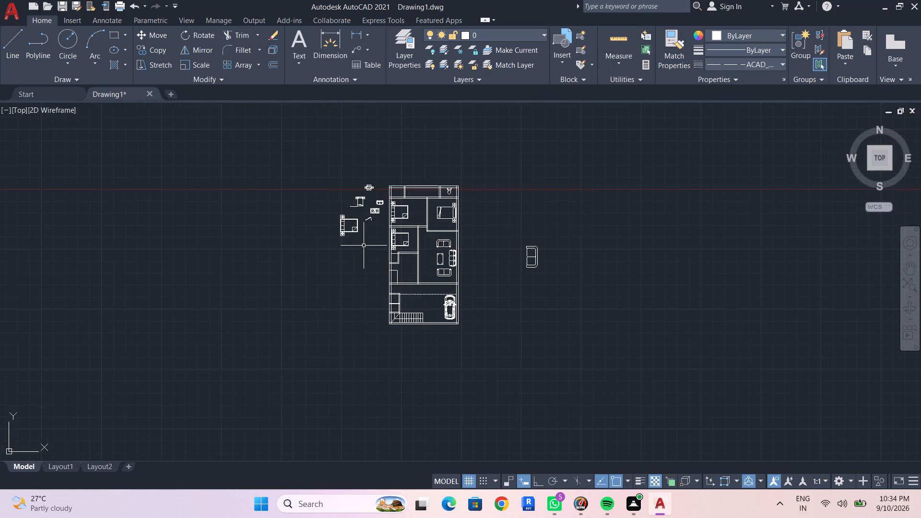
pyautogui.scroll(3, 365, 244)
pyautogui.moveTo(361, 237); pyautogui.dragTo(327, 283, button='middle')
pyautogui.moveTo(338, 258); pyautogui.dragTo(335, 263, button='middle')
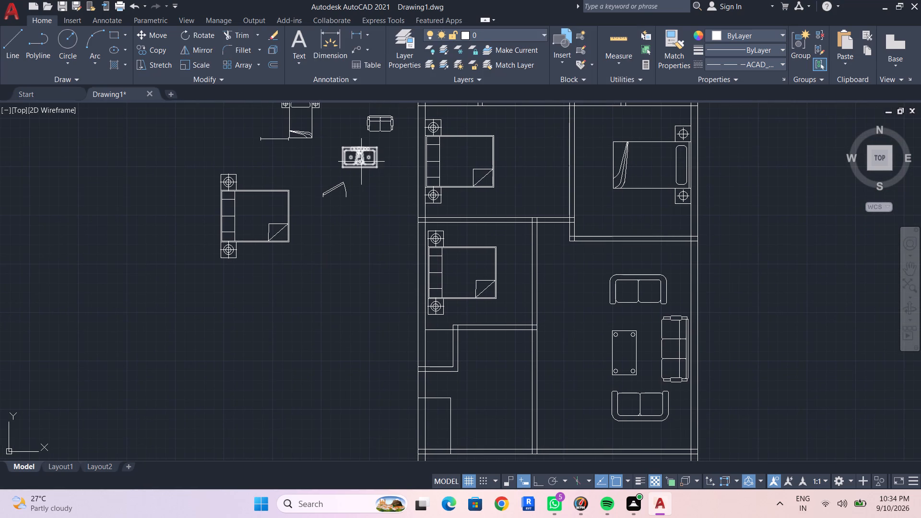
pyautogui.click(361, 162)
pyautogui.write('m')
pyautogui.press('space')
pyautogui.click(382, 204)
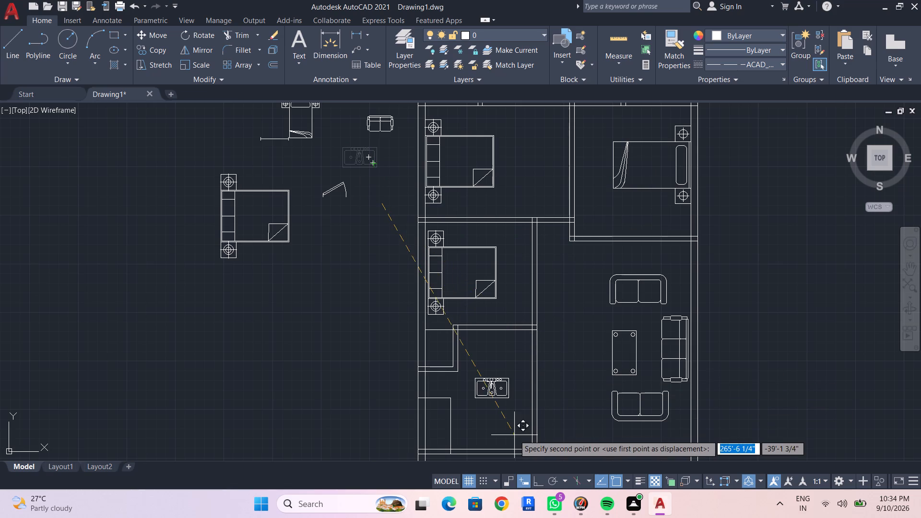
pyautogui.moveTo(523, 429); pyautogui.dragTo(512, 306, button='middle')
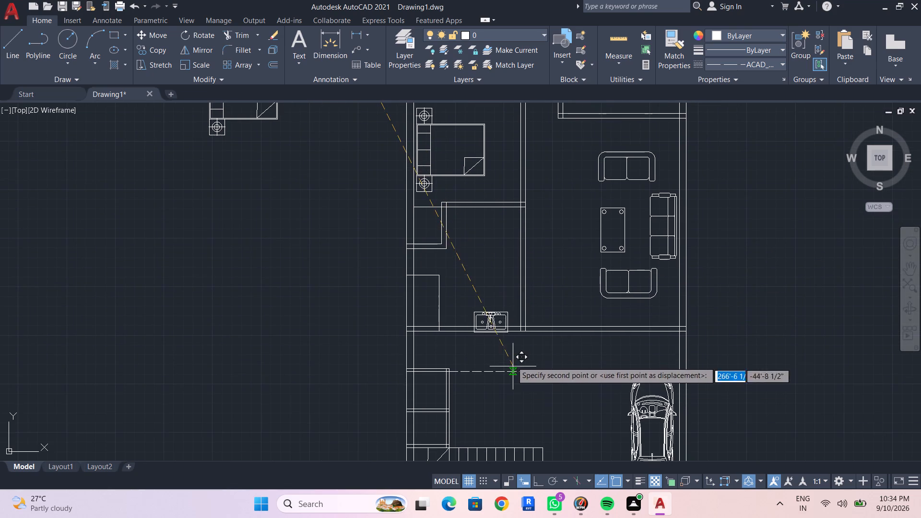
pyautogui.scroll(2, 508, 366)
pyautogui.scroll(-1, 508, 366)
pyautogui.scroll(1, 508, 366)
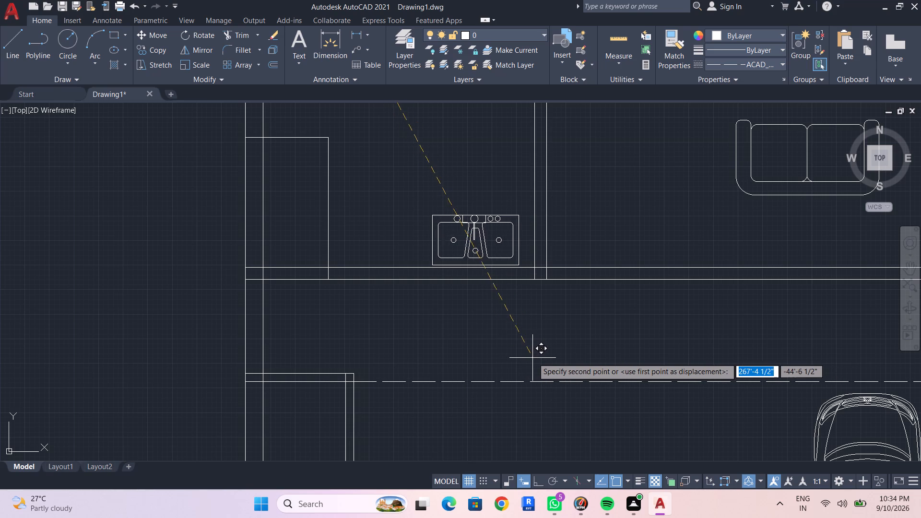
pyautogui.click(544, 360)
pyautogui.press('`')
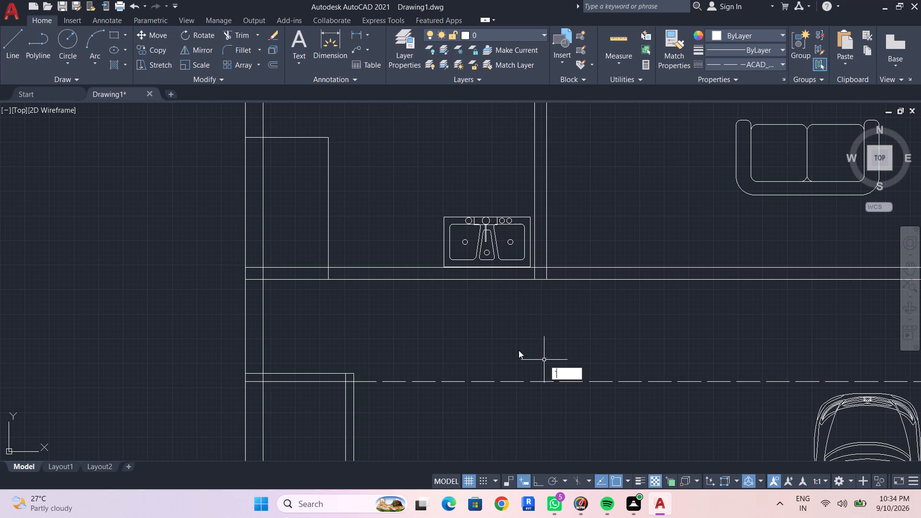
# Check the dimensions of the parking area between the staircase and the right wall with the quick Measure tool.
pyautogui.scroll(-2, 519, 350)
pyautogui.moveTo(480, 328); pyautogui.dragTo(460, 333, button='middle')
pyautogui.scroll(2, 482, 306)
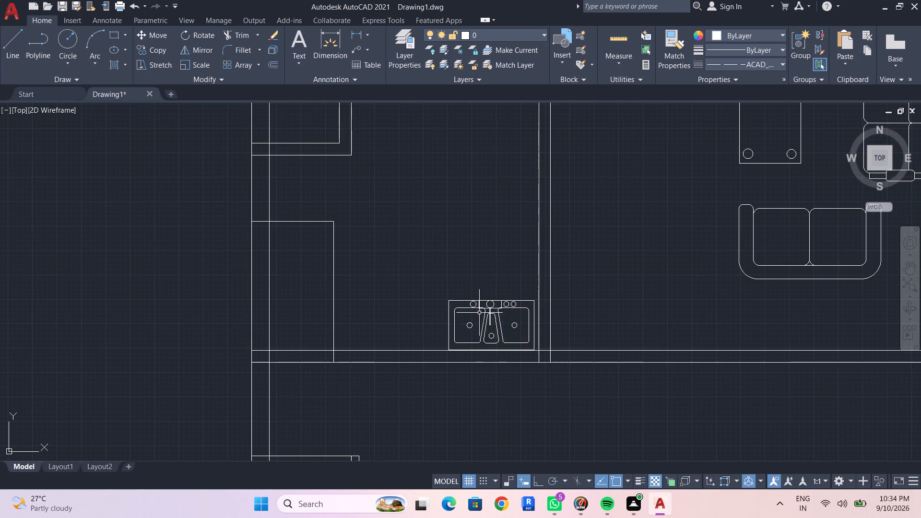
pyautogui.scroll(-1, 481, 311)
pyautogui.moveTo(483, 316); pyautogui.dragTo(472, 285, button='middle')
pyautogui.scroll(-3, 446, 243)
pyautogui.moveTo(466, 267); pyautogui.dragTo(436, 262, button='middle')
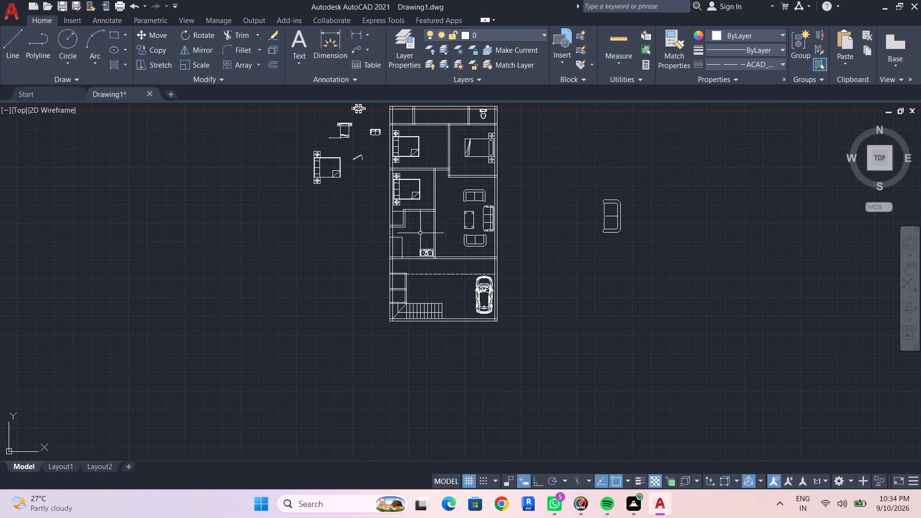
pyautogui.middleClick(425, 254)
pyautogui.scroll(1, 425, 255)
pyautogui.middleClick(412, 242)
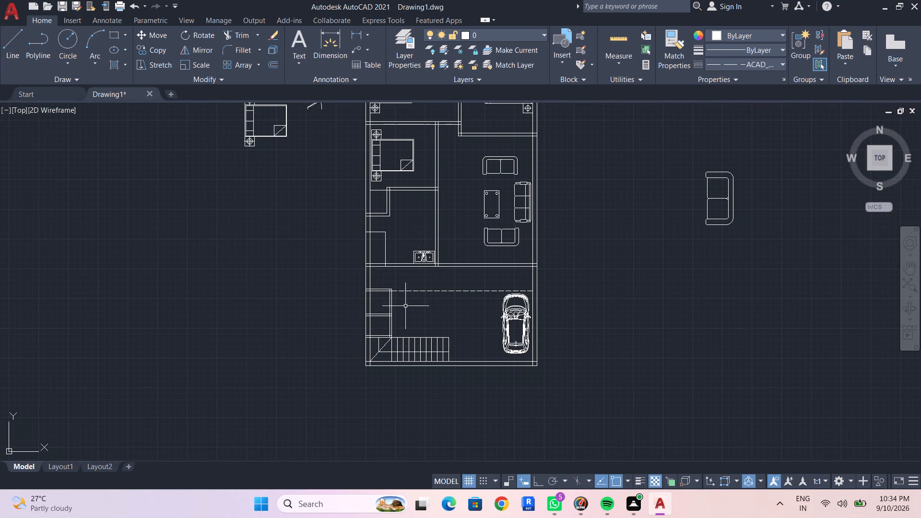
pyautogui.moveTo(410, 311); pyautogui.dragTo(405, 250, button='middle')
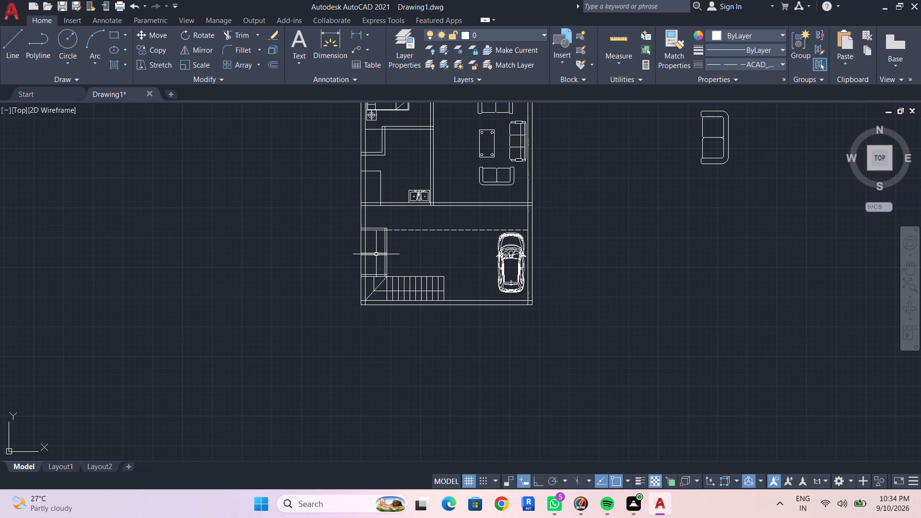
pyautogui.scroll(1, 373, 267)
pyautogui.moveTo(373, 265); pyautogui.dragTo(368, 248, button='middle')
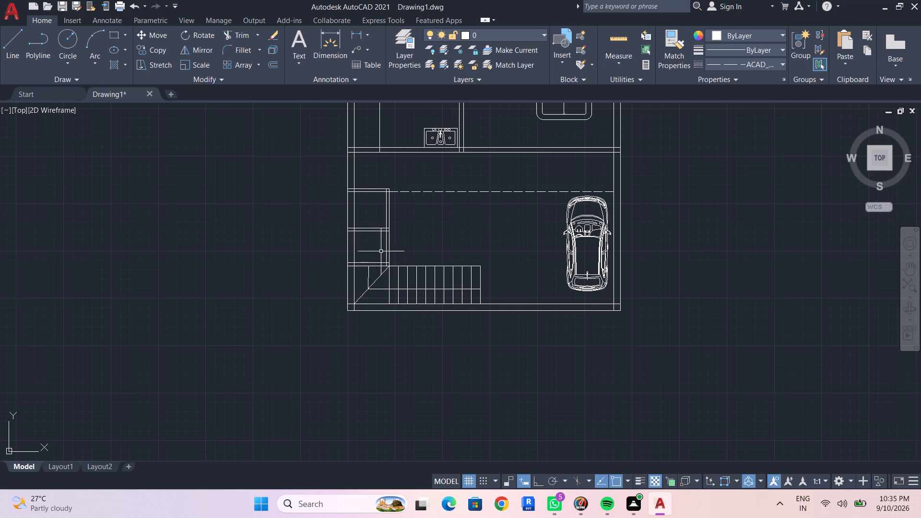
pyautogui.scroll(-1, 428, 231)
pyautogui.moveTo(429, 235); pyautogui.dragTo(428, 269, button='middle')
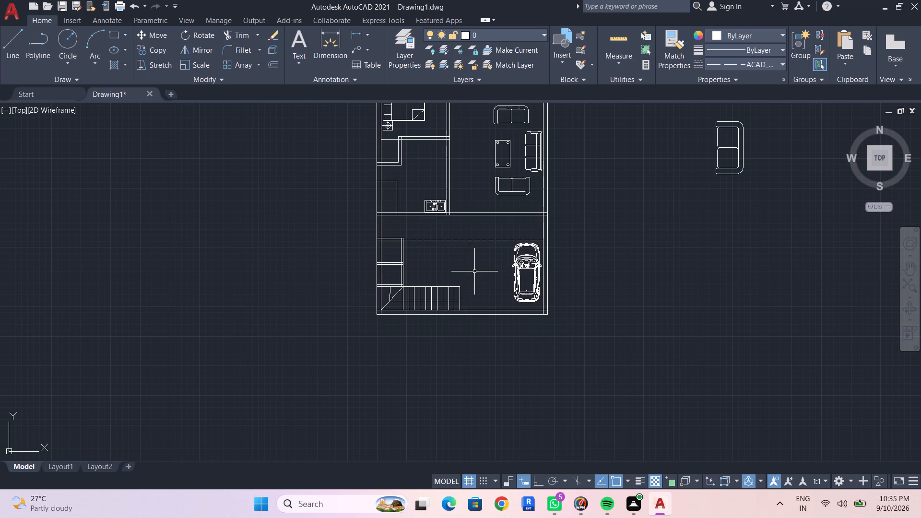
pyautogui.click(620, 37)
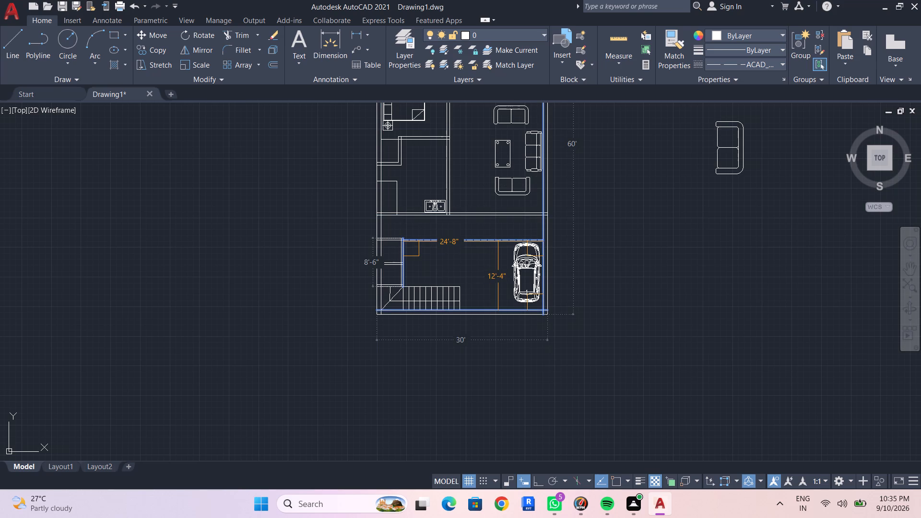
pyautogui.press('Escape')
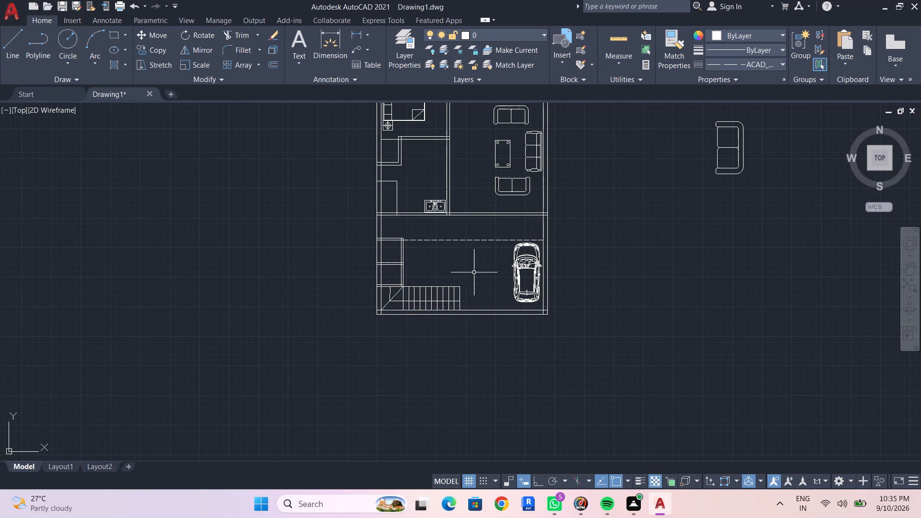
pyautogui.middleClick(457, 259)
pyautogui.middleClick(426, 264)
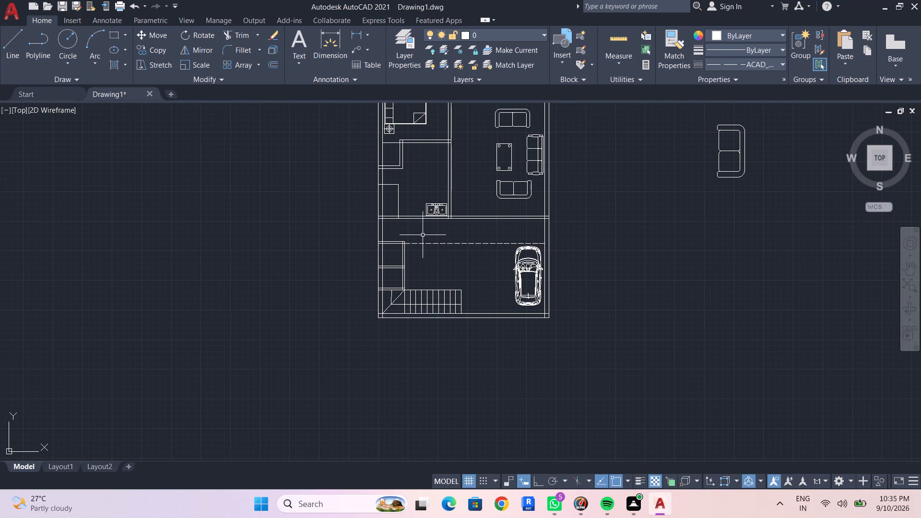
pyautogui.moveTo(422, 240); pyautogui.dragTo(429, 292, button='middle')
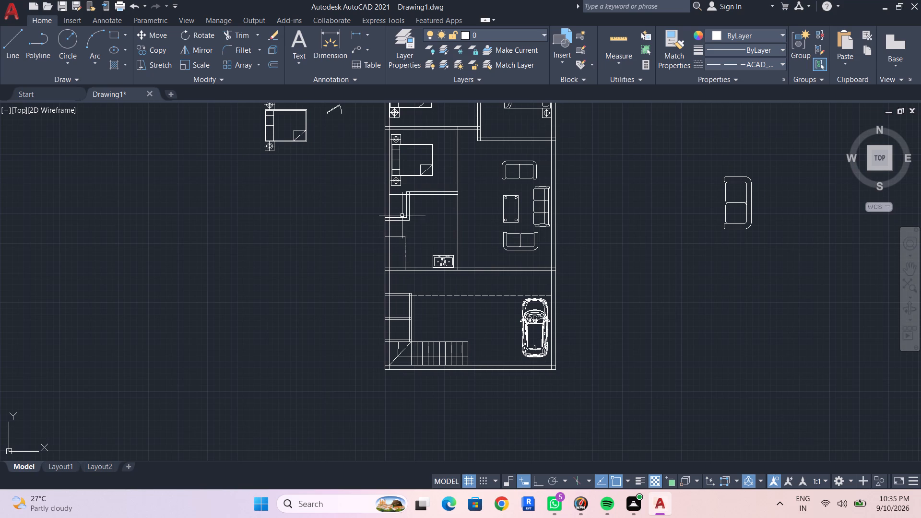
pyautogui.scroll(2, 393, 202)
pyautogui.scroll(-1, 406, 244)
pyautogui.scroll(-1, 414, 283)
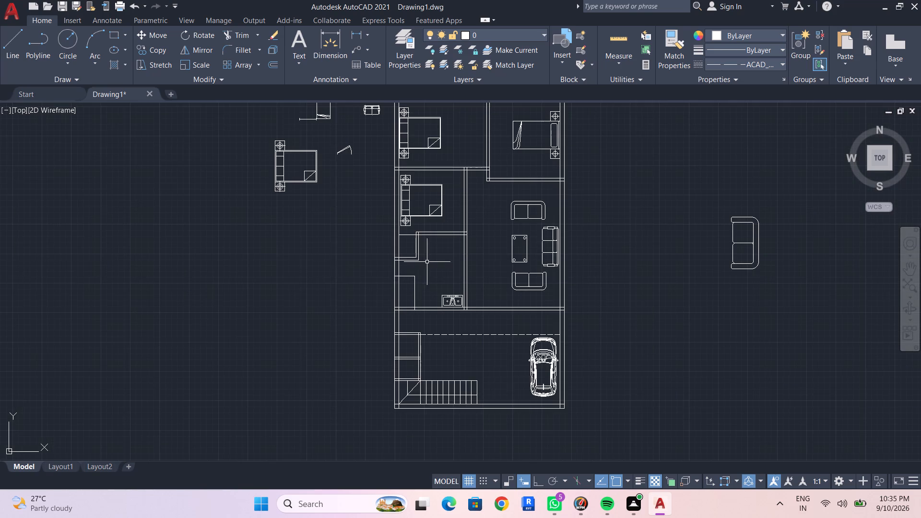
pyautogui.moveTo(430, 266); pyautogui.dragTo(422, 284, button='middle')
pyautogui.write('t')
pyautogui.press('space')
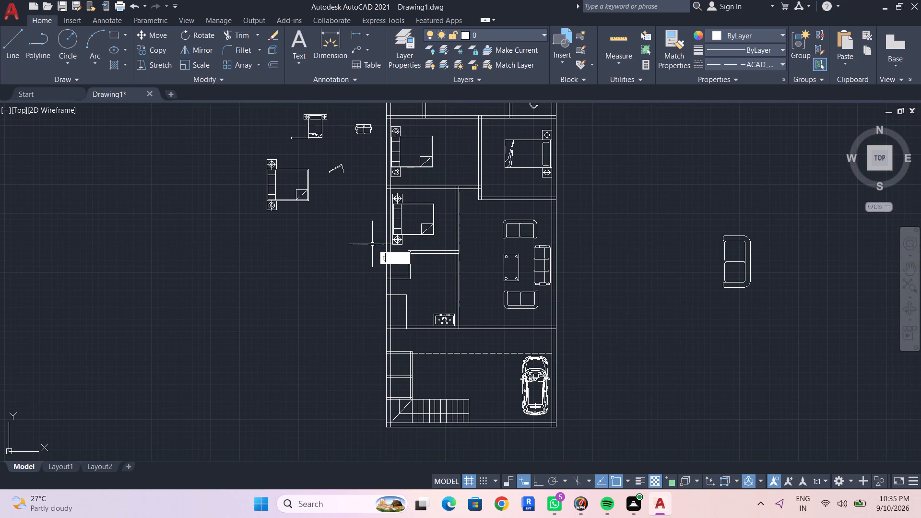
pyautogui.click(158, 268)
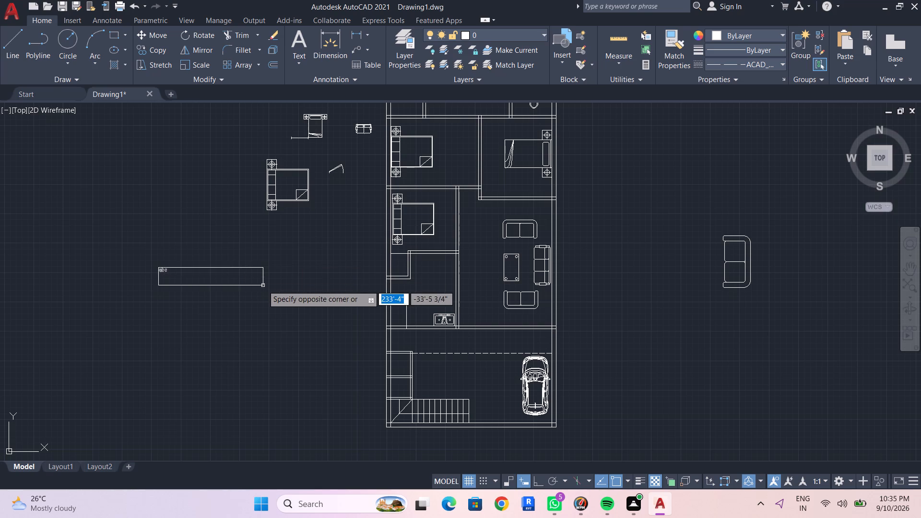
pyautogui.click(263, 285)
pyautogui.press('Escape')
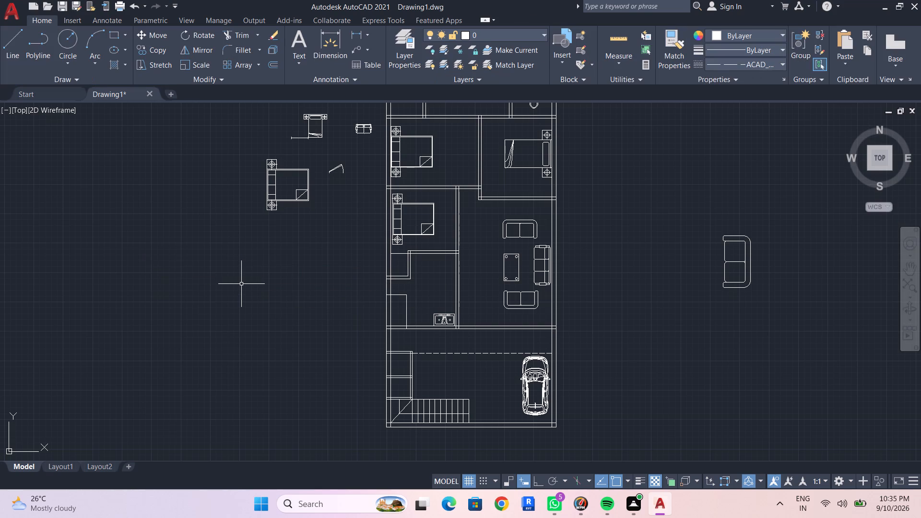
# Start a multiline text in the empty area beside the plan's outer wall and enter BED ROOM in capitals.
pyautogui.press('space')
pyautogui.moveTo(197, 239); pyautogui.dragTo(197, 247)
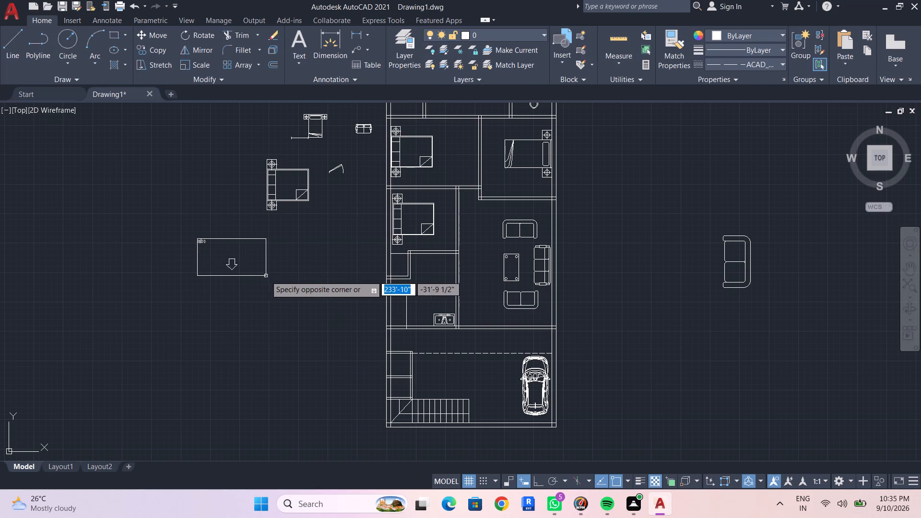
pyautogui.click(305, 253)
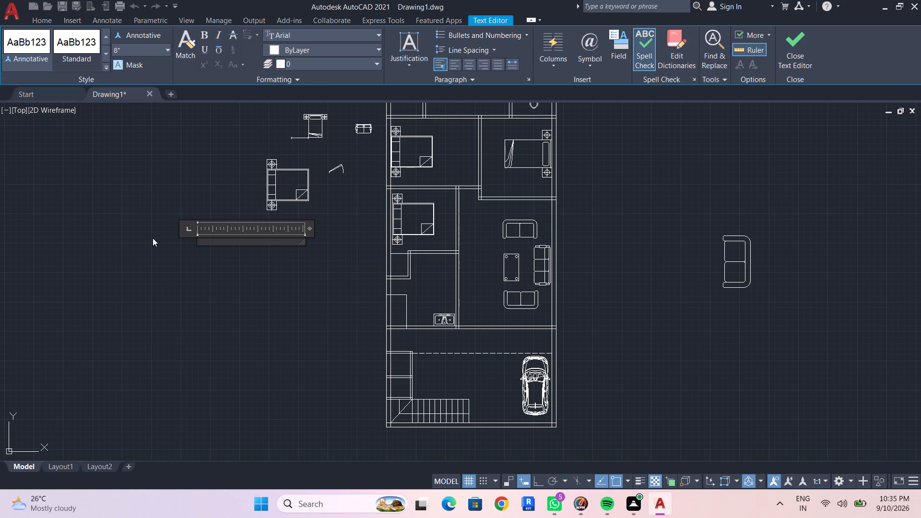
pyautogui.write('bed')
pyautogui.press('space')
pyautogui.press('BackSpace')
pyautogui.press('BackSpace')
pyautogui.press('BackSpace')
pyautogui.press('BackSpace')
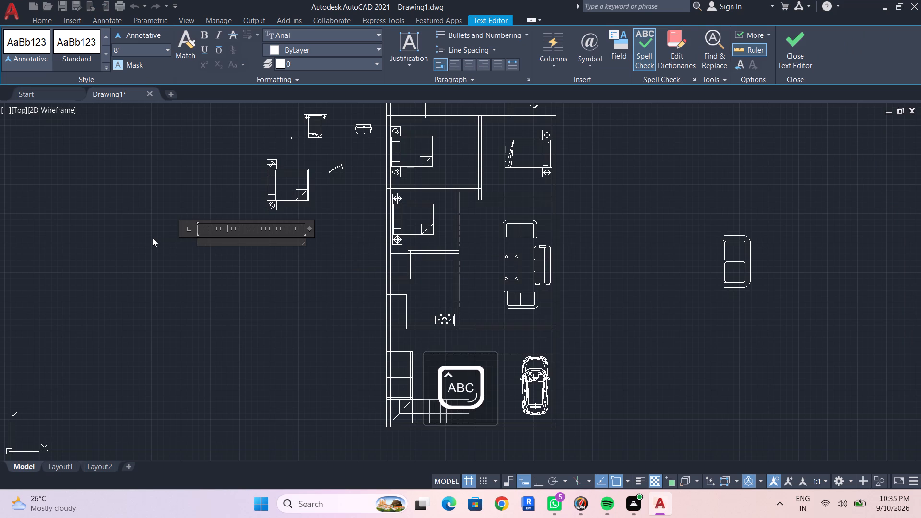
pyautogui.write('BED ROOM')
pyautogui.press('space')
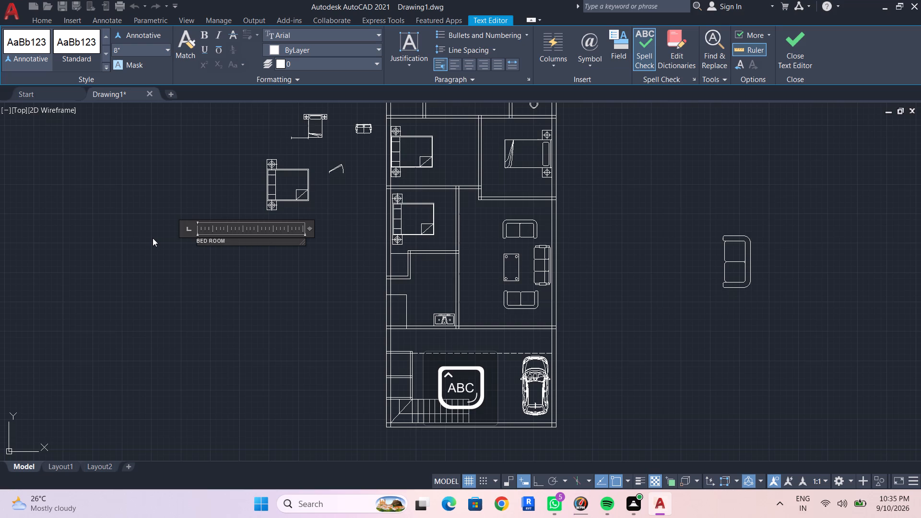
pyautogui.press('BackSpace')
# Add the room size 15'6"x12'0" as a second line under BED ROOM and finish the text.
pyautogui.press('Return')
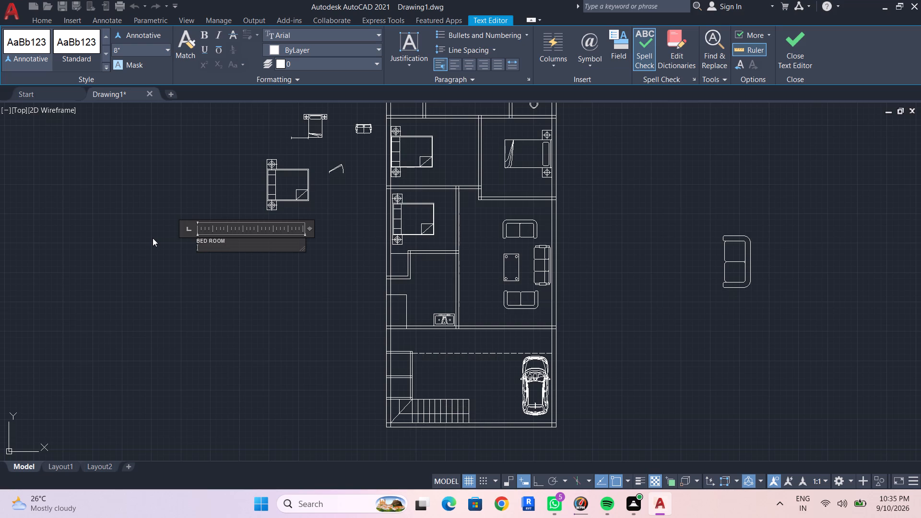
pyautogui.write('15;')
pyautogui.press('BackSpace')
pyautogui.press("'")
pyautogui.press('6')
pyautogui.hotkey('shift', '"')
pyautogui.hotkey('shift', 'x')
pyautogui.write('12')
pyautogui.press("'")
pyautogui.write('0"')
pyautogui.press('Return')
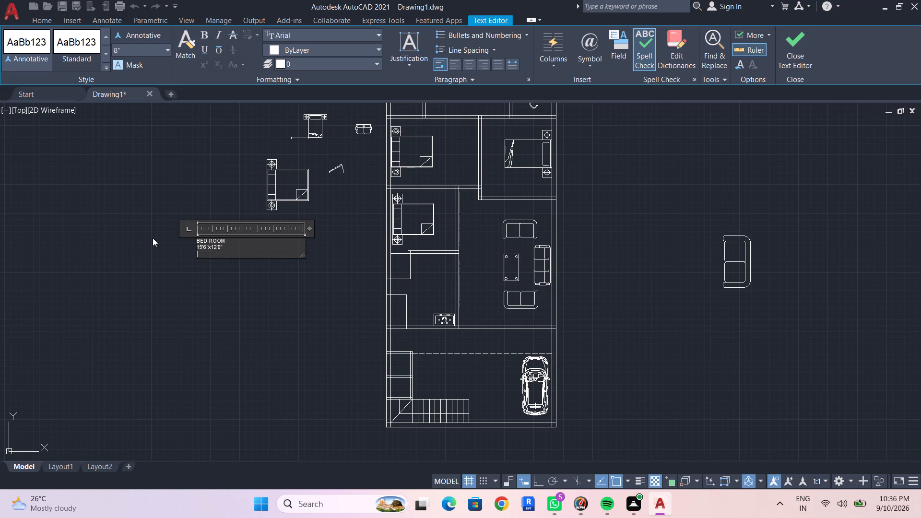
pyautogui.click(101, 233)
# Move the BED ROOM label into the upper-left bedroom, in the free space beside the bed.
pyautogui.click(204, 241)
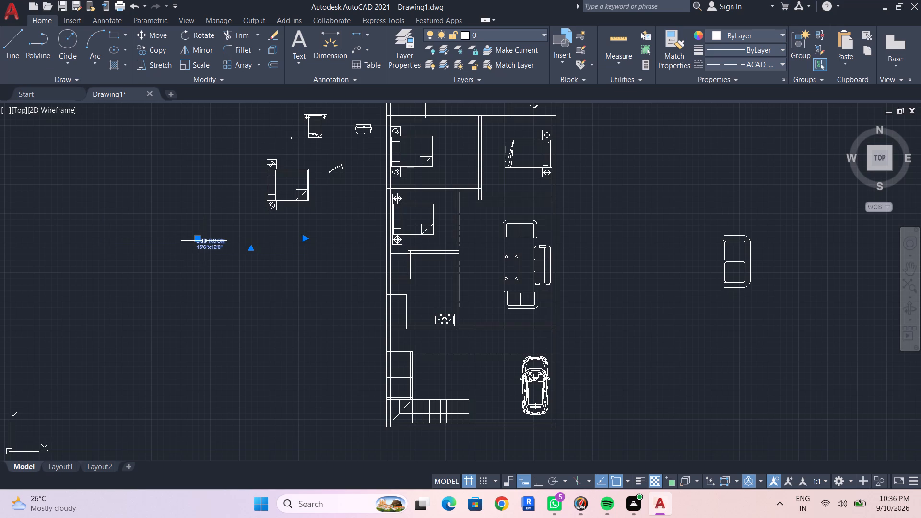
pyautogui.write('M')
pyautogui.press('space')
pyautogui.moveTo(205, 245); pyautogui.dragTo(215, 239)
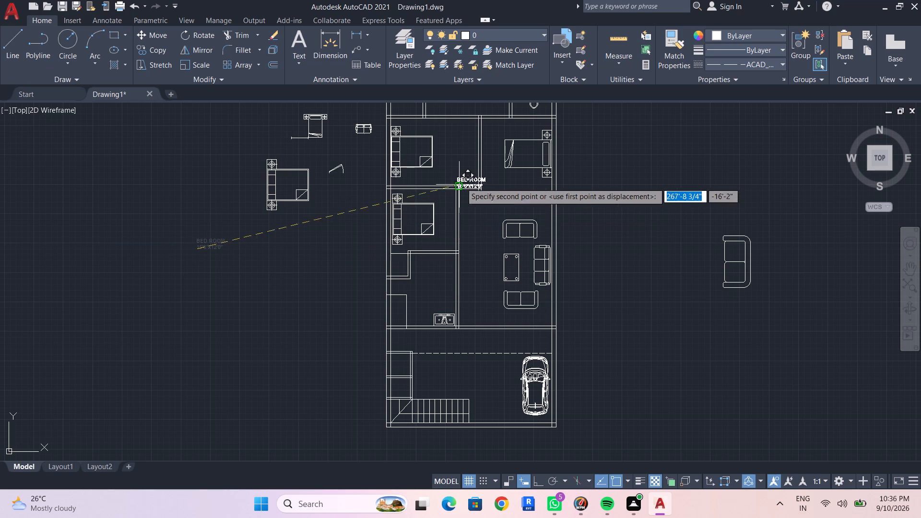
pyautogui.scroll(3, 454, 159)
pyautogui.moveTo(451, 173); pyautogui.dragTo(419, 218, button='middle')
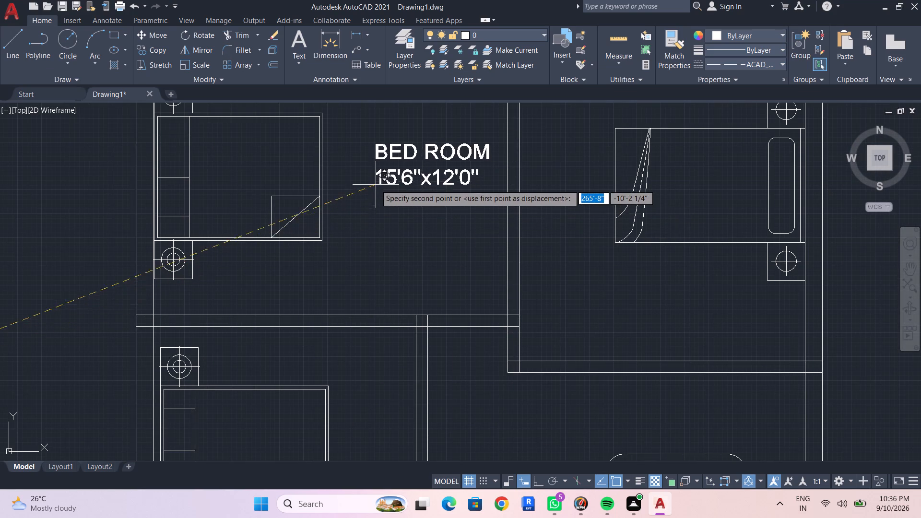
pyautogui.moveTo(376, 206); pyautogui.dragTo(374, 235, button='middle')
pyautogui.scroll(-2, 372, 220)
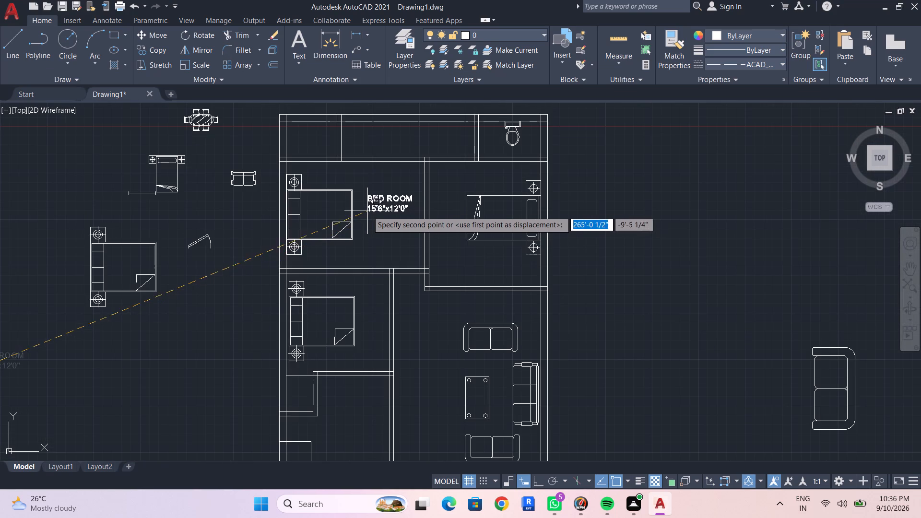
pyautogui.click(365, 203)
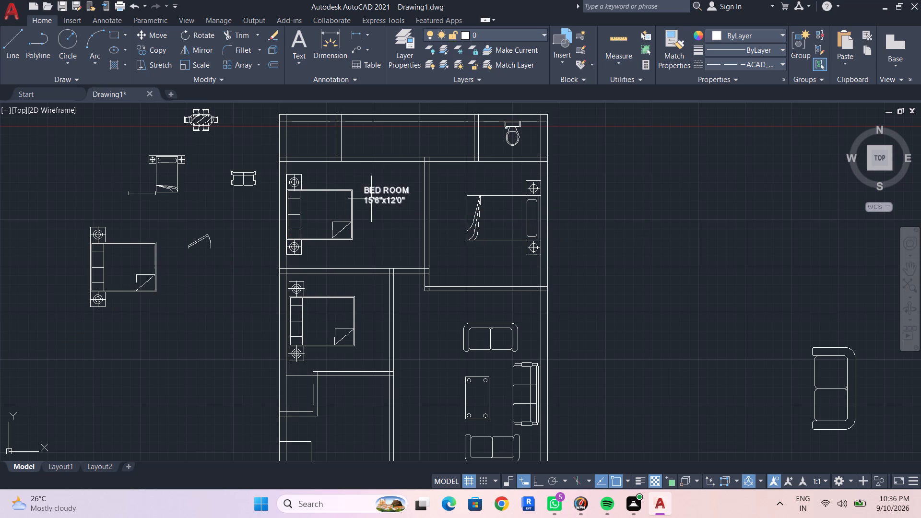
# Copy the BED ROOM label into the three small rooms along the plan's top wall and above the bed in the upper-right bedroom.
pyautogui.click(371, 199)
pyautogui.press('c')
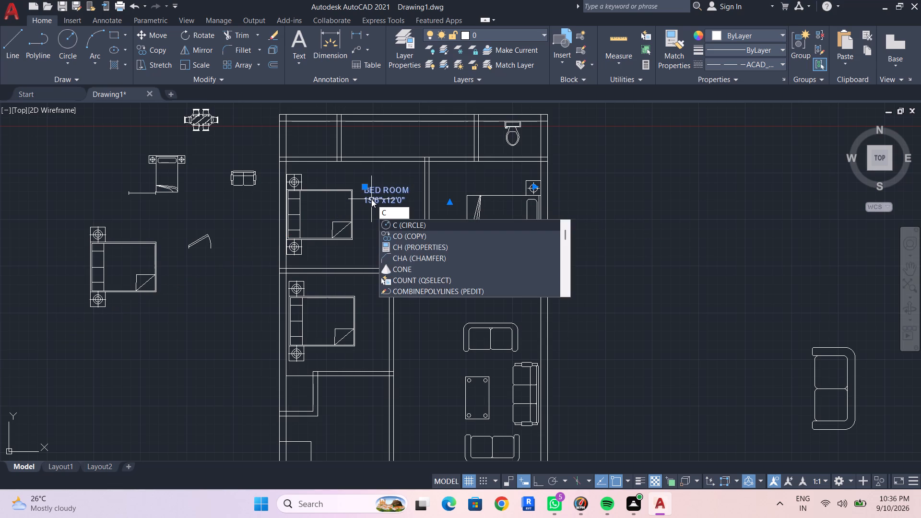
pyautogui.write('O')
pyautogui.press('space')
pyautogui.click(371, 200)
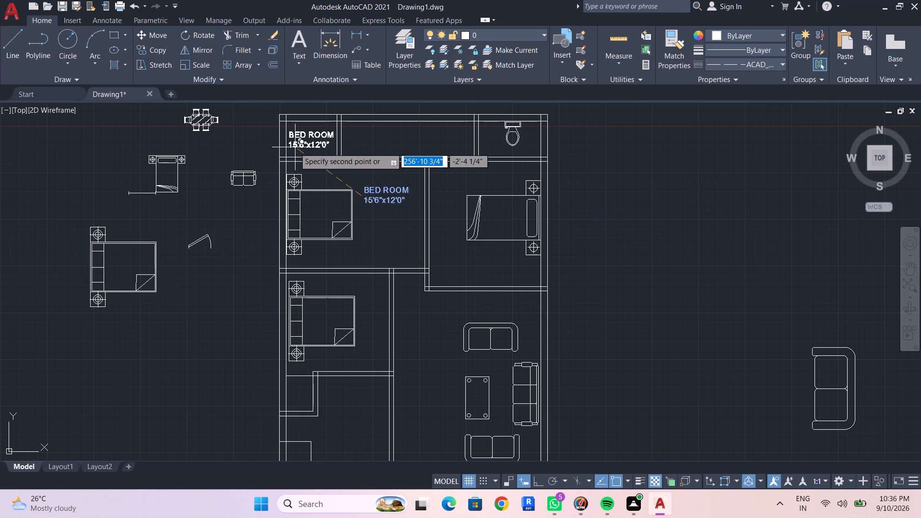
pyautogui.click(295, 148)
pyautogui.click(386, 147)
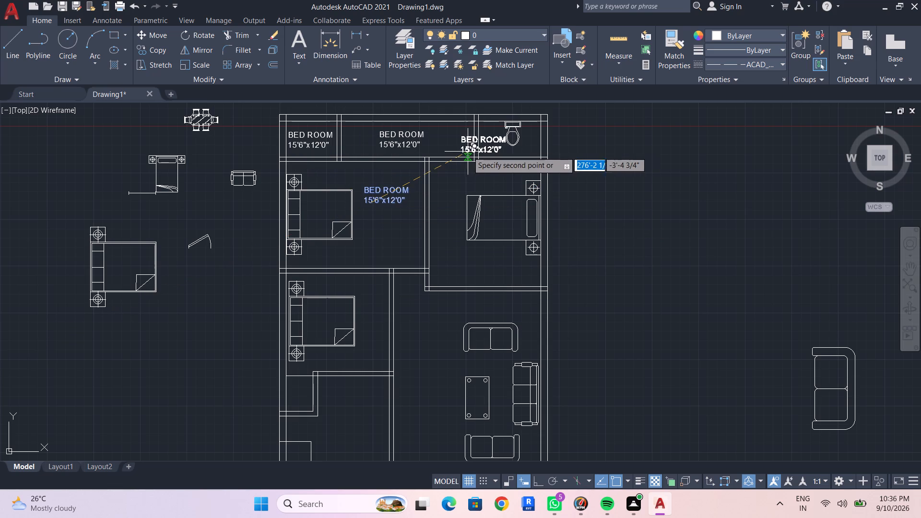
pyautogui.click(490, 151)
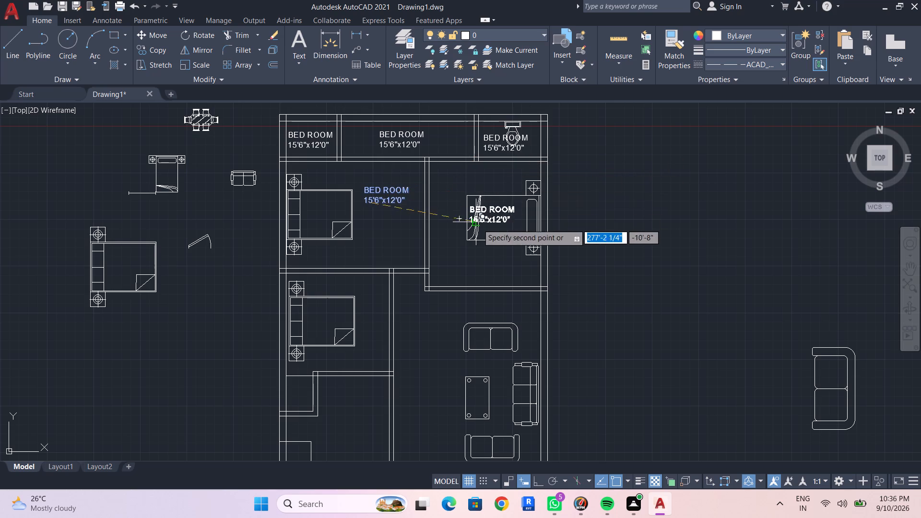
pyautogui.click(455, 186)
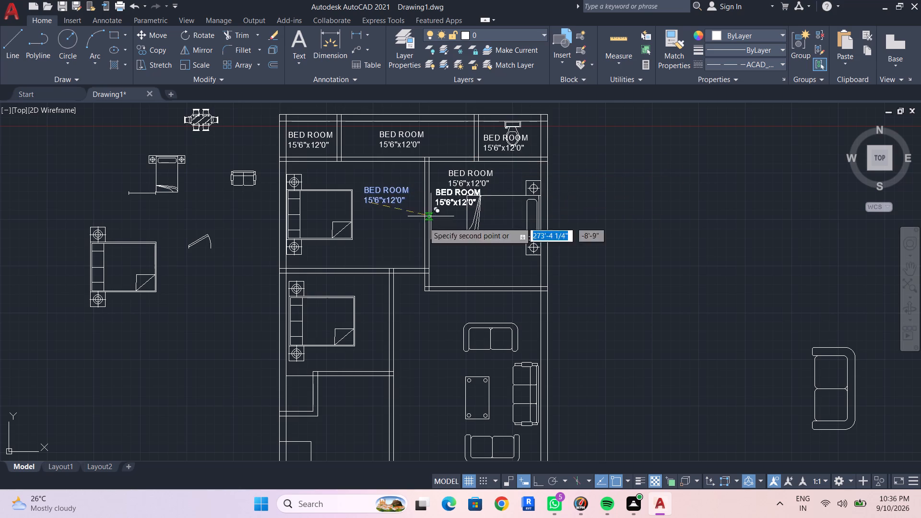
# Place more copies of the label below the lower-left bedroom's bed, in the living room beside the table, and in the kitchen.
pyautogui.moveTo(378, 244); pyautogui.dragTo(379, 132, button='middle')
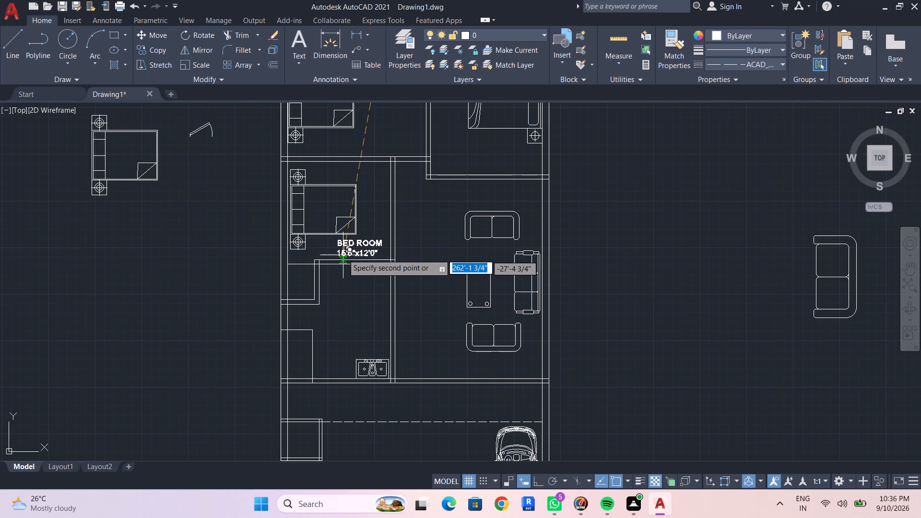
pyautogui.click(336, 254)
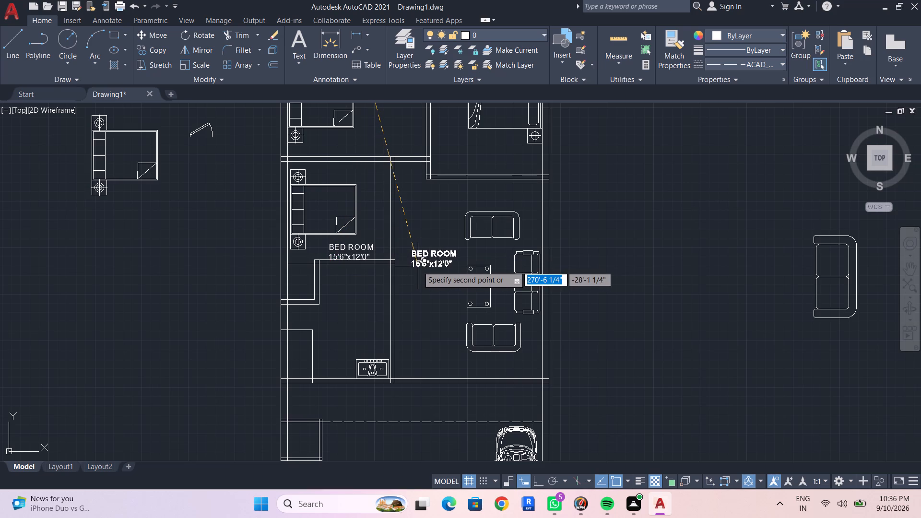
pyautogui.click(418, 266)
pyautogui.moveTo(336, 313); pyautogui.dragTo(364, 195, button='middle')
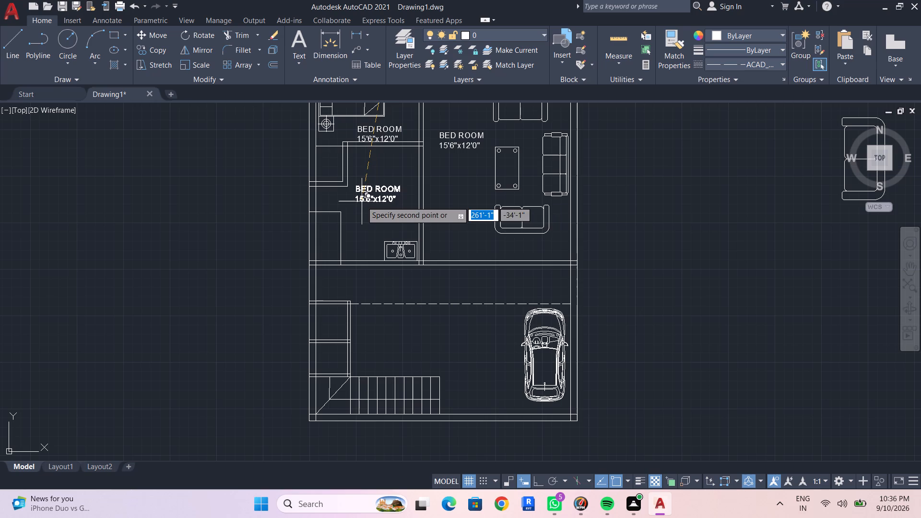
pyautogui.click(364, 204)
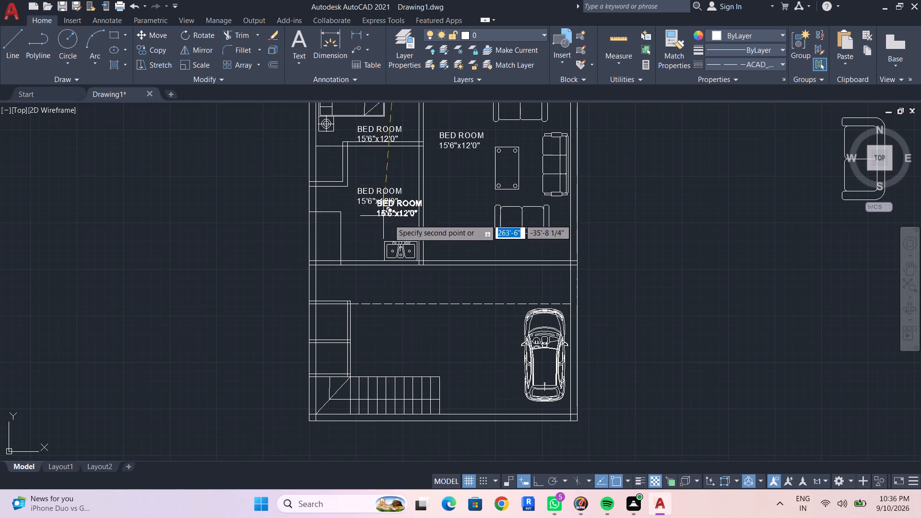
# Place label copies at both ends of the strip above the dashed line, in the two small spaces above the staircase, and beside the car.
pyautogui.scroll(-2, 407, 228)
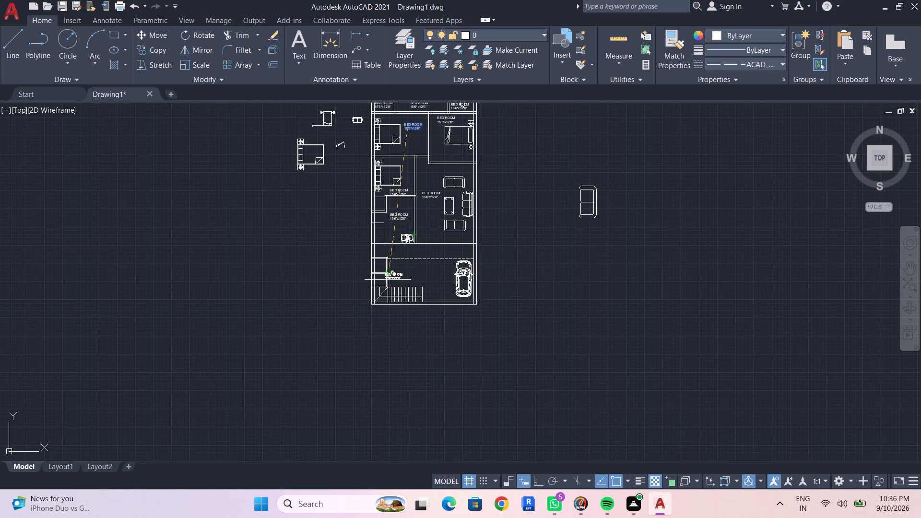
pyautogui.scroll(3, 392, 278)
pyautogui.click(338, 195)
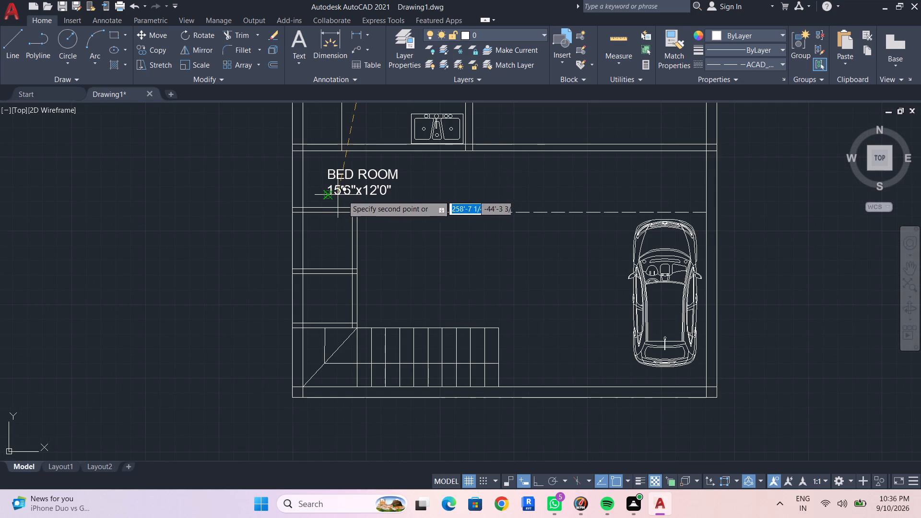
pyautogui.click(557, 190)
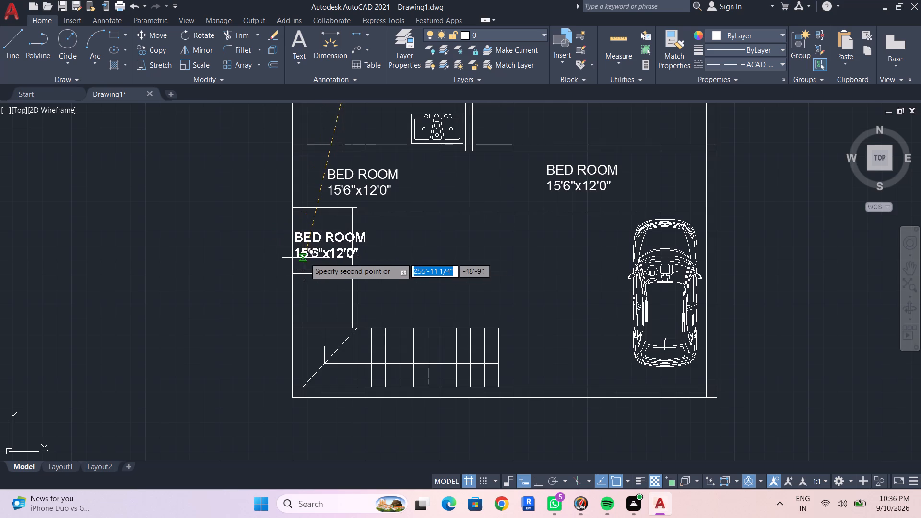
pyautogui.click(303, 257)
pyautogui.moveTo(313, 312); pyautogui.dragTo(321, 237, button='middle')
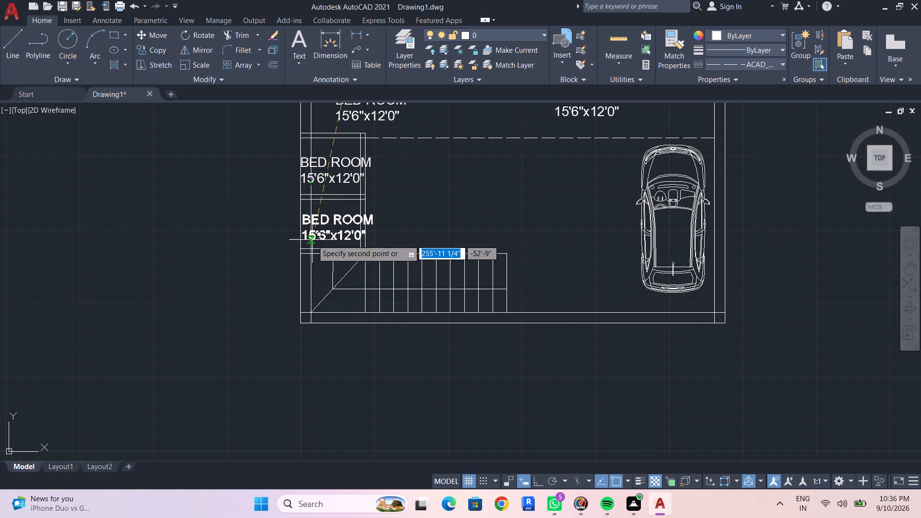
pyautogui.click(312, 240)
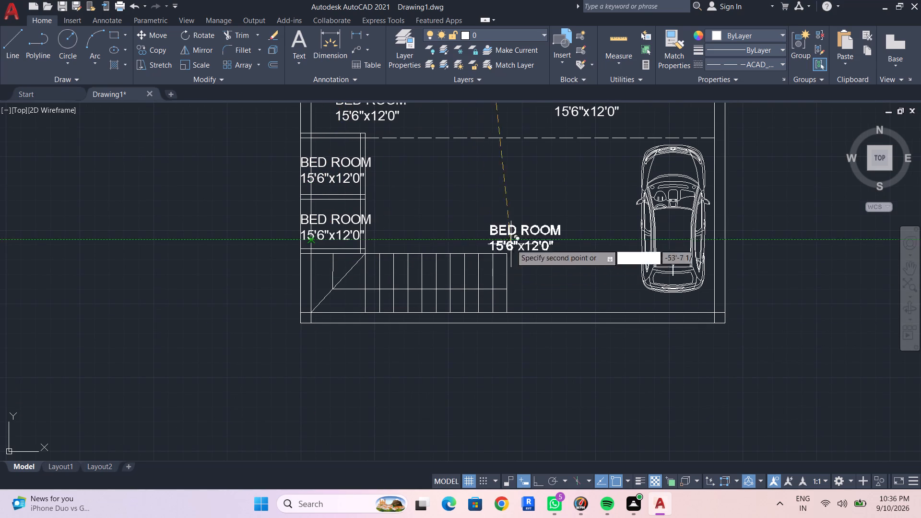
pyautogui.click(538, 212)
pyautogui.scroll(-1, 534, 254)
pyautogui.moveTo(536, 254); pyautogui.dragTo(544, 206, button='middle')
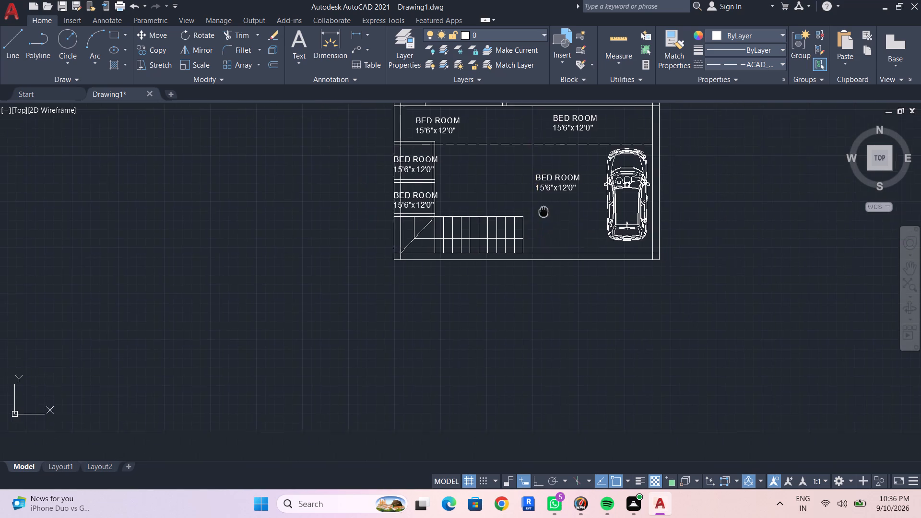
pyautogui.moveTo(544, 206); pyautogui.dragTo(544, 166, button='middle')
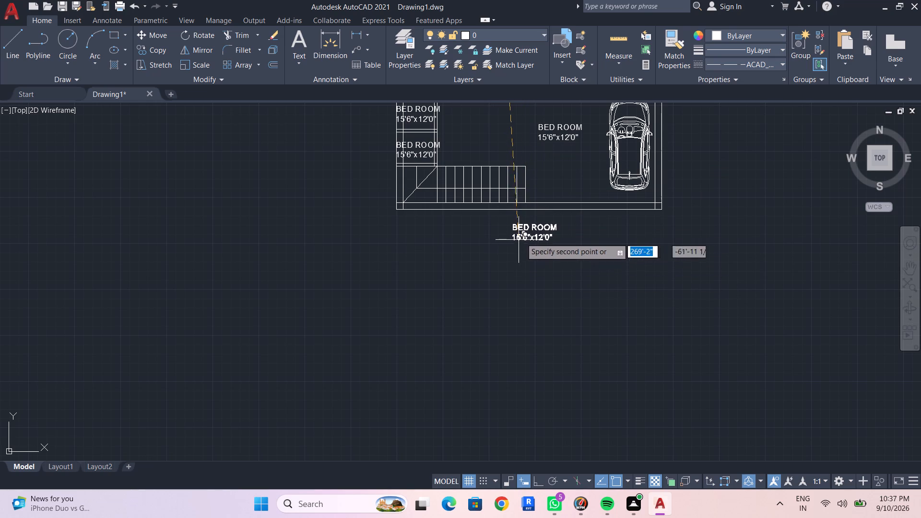
pyautogui.scroll(3, 529, 212)
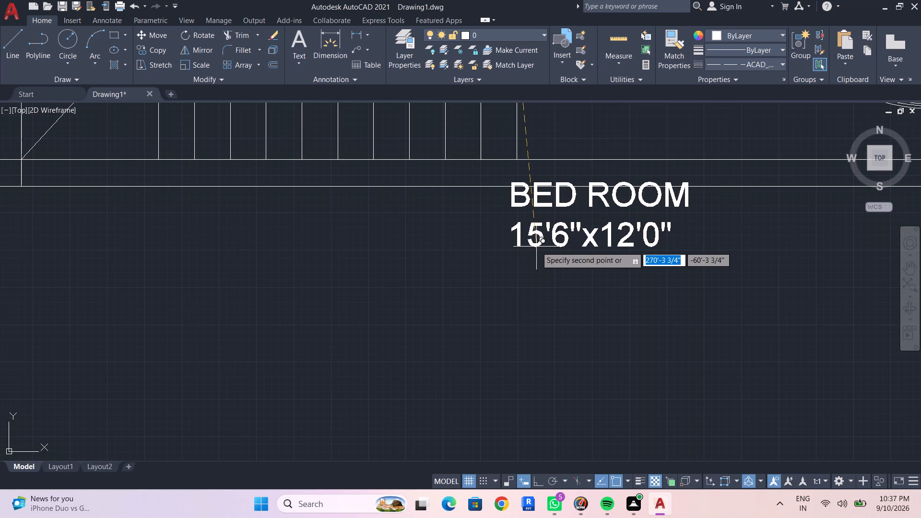
pyautogui.scroll(-1, 537, 244)
pyautogui.moveTo(537, 254); pyautogui.dragTo(534, 286, button='middle')
pyautogui.press('Escape')
pyautogui.press('Escape')
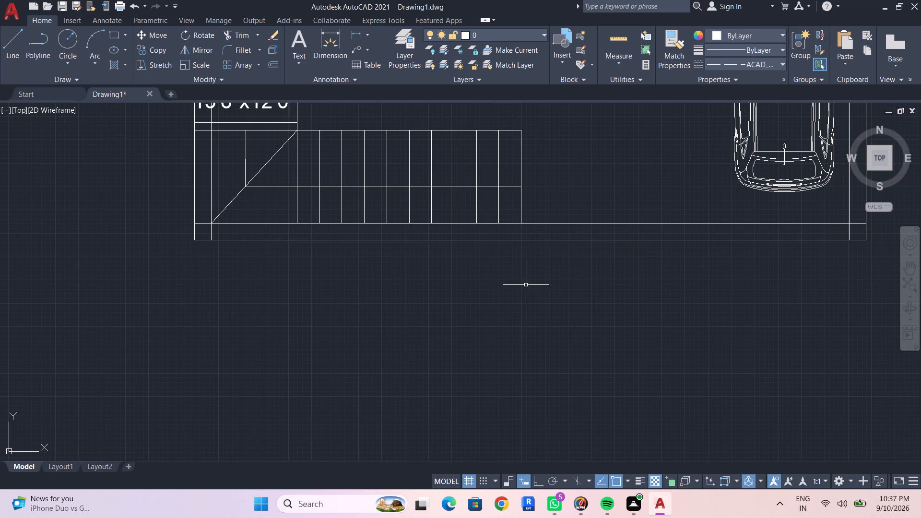
pyautogui.press('Escape')
# Trim away the last two treads at the staircase's open end, including their edge and centre line segments.
pyautogui.write('TR')
pyautogui.press('Return')
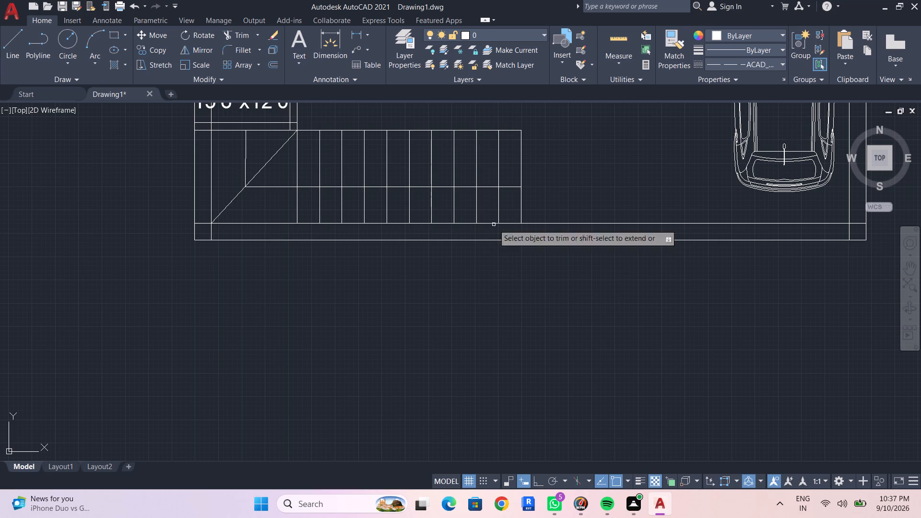
pyautogui.click(489, 188)
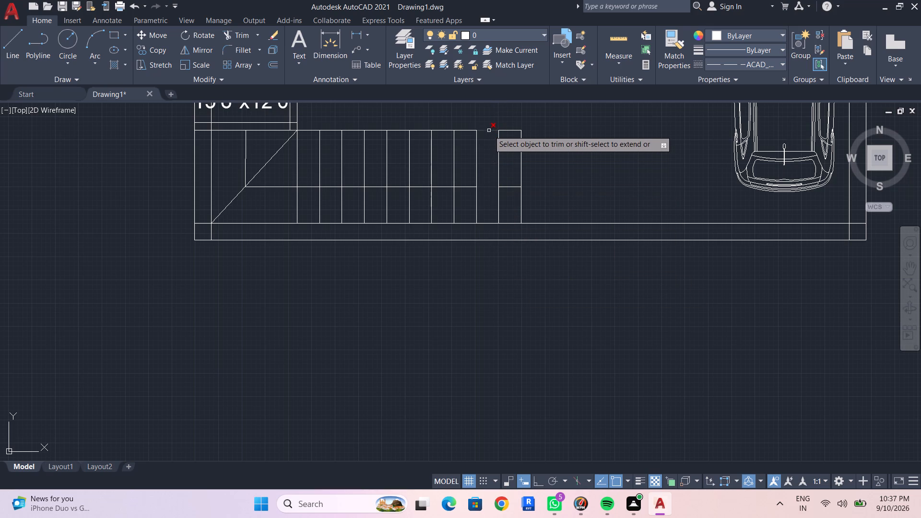
pyautogui.click(489, 130)
pyautogui.click(514, 131)
pyautogui.moveTo(522, 147); pyautogui.dragTo(522, 152)
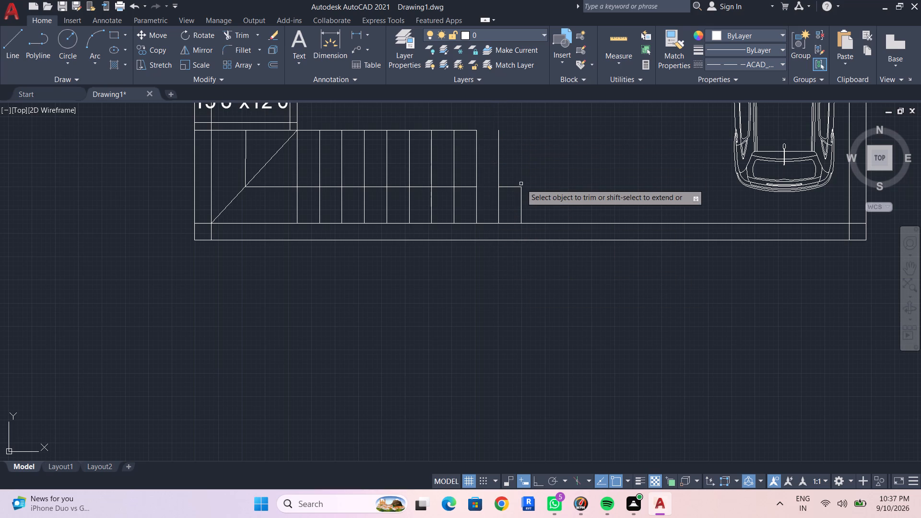
pyautogui.click(520, 188)
pyautogui.click(521, 199)
pyautogui.click(498, 194)
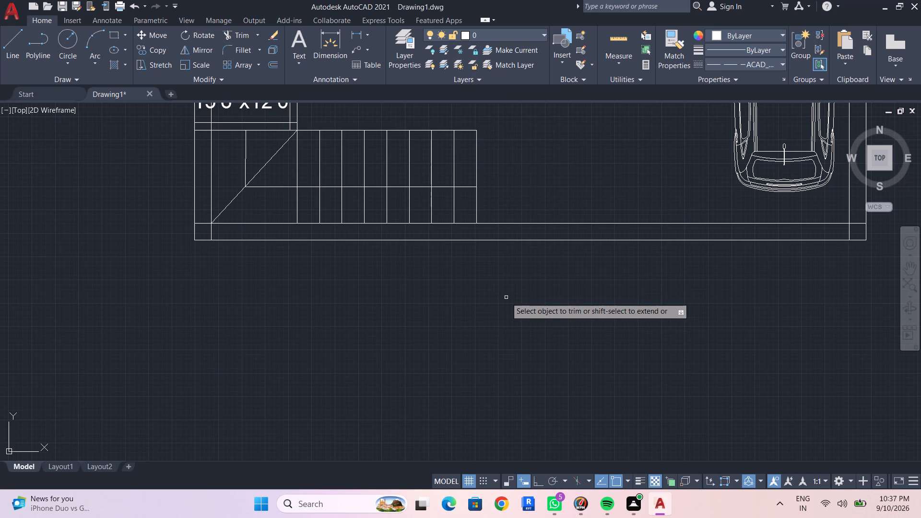
pyautogui.press('Escape')
pyautogui.press('Escape')
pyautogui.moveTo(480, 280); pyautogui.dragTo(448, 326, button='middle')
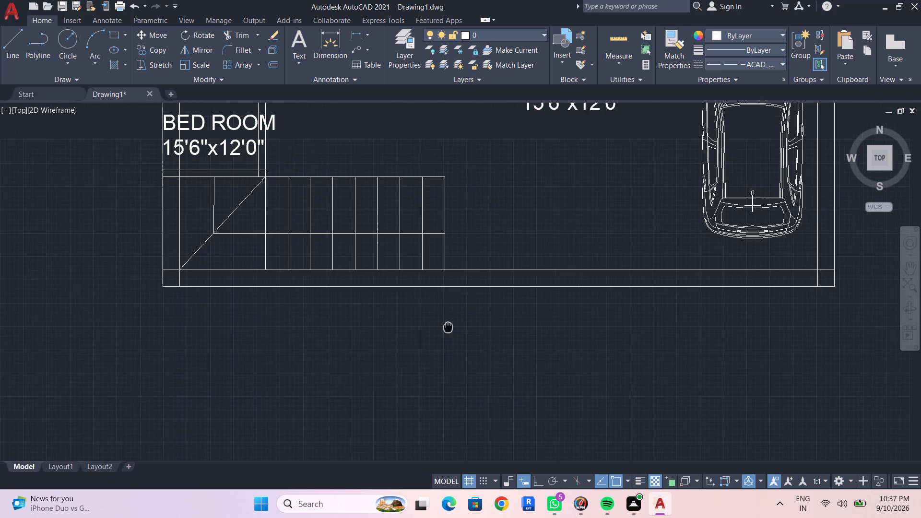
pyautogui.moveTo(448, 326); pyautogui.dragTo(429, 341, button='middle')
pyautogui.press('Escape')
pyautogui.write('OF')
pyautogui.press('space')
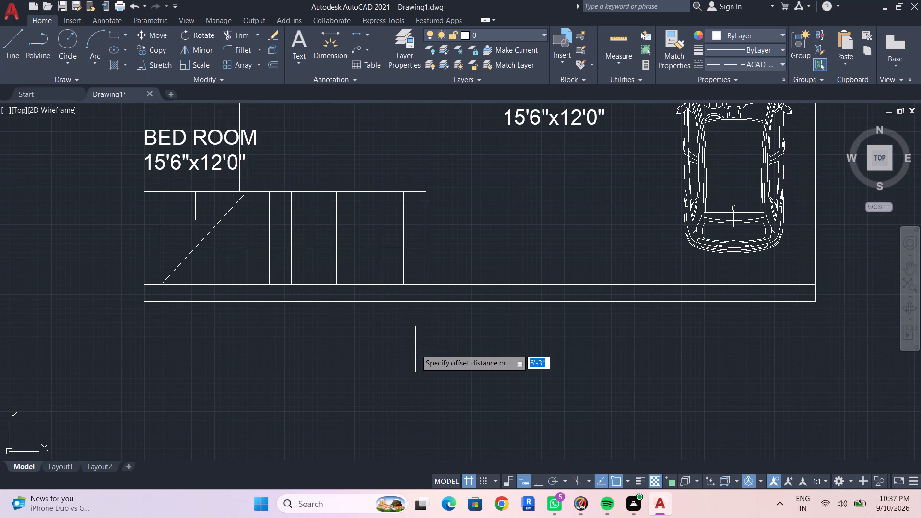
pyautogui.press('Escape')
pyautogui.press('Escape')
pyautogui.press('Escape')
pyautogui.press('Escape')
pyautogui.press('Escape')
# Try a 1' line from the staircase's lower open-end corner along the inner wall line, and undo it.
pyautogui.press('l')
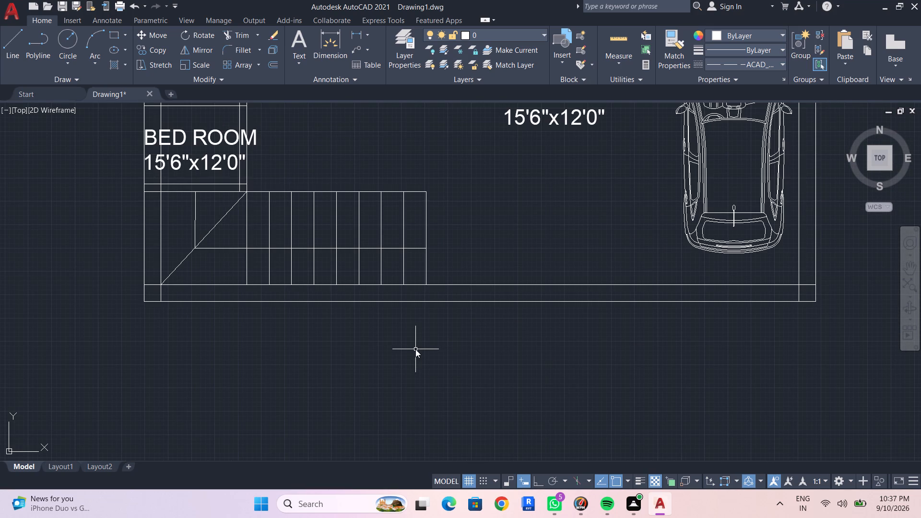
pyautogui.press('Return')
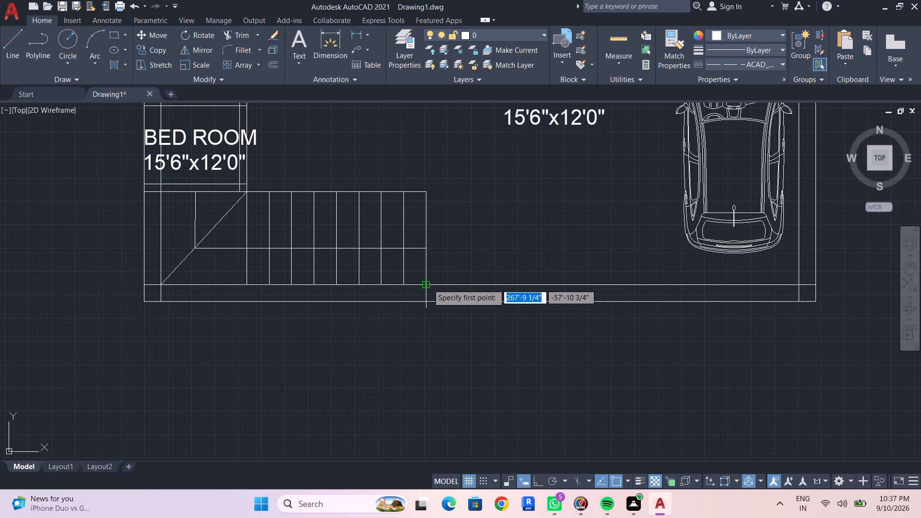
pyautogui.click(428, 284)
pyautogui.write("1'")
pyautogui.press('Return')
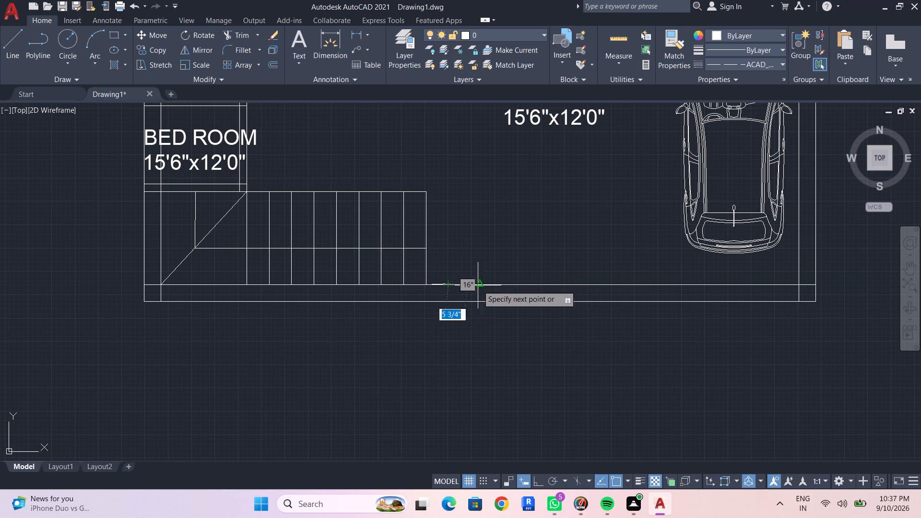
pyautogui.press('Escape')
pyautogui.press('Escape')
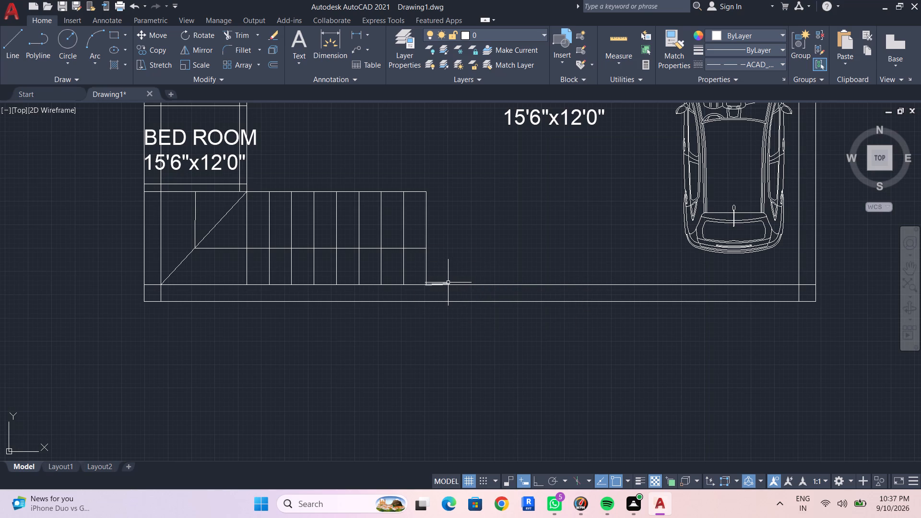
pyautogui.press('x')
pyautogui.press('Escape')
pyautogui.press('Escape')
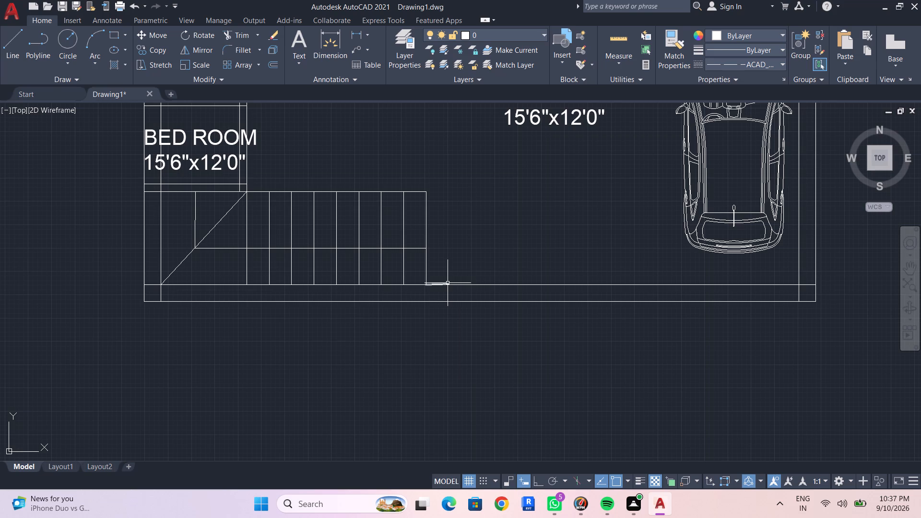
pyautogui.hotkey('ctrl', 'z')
# With Ortho on and linetype ByLayer, draw a line 1' along the wall from the staircase's lower open-end corner and across the wall thickness.
pyautogui.click(537, 483)
pyautogui.press('l')
pyautogui.press('Return')
pyautogui.click(779, 61)
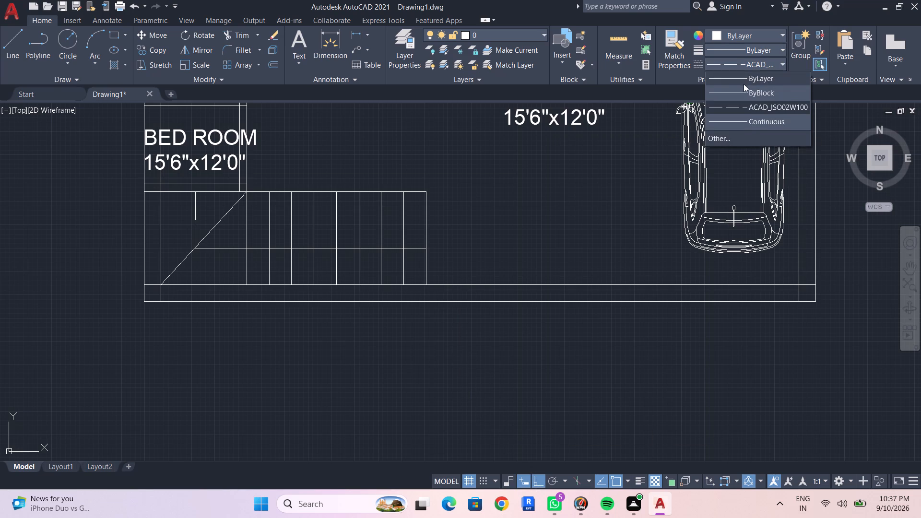
pyautogui.click(753, 79)
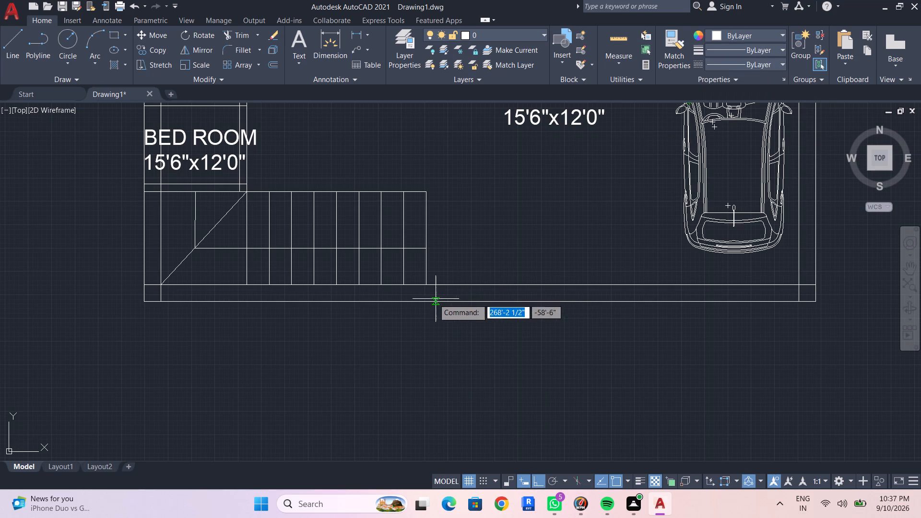
pyautogui.click(429, 283)
pyautogui.press('1')
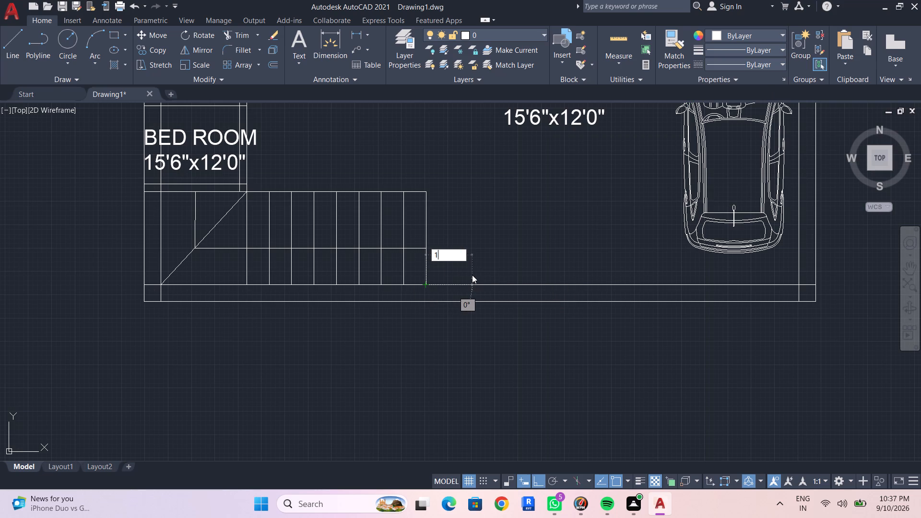
pyautogui.press("'")
pyautogui.press('Return')
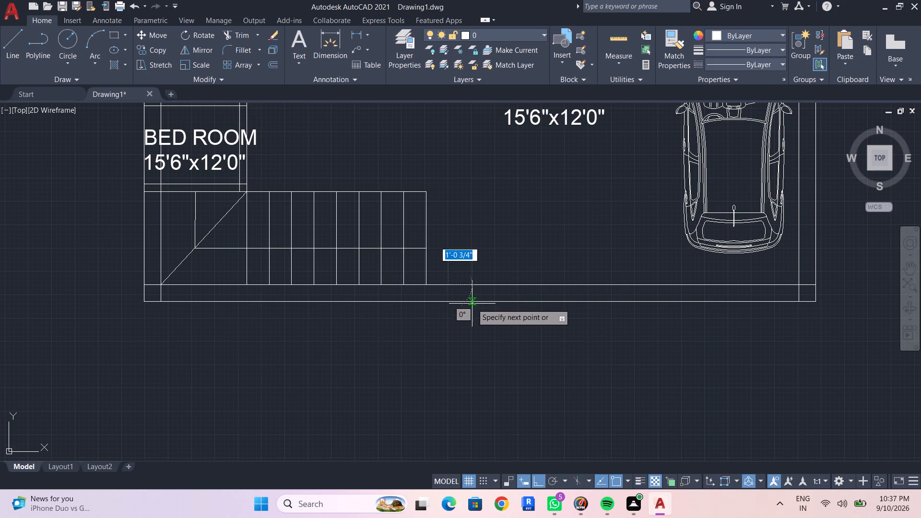
pyautogui.click(448, 300)
pyautogui.press('Escape')
pyautogui.press('Escape')
pyautogui.press('Escape')
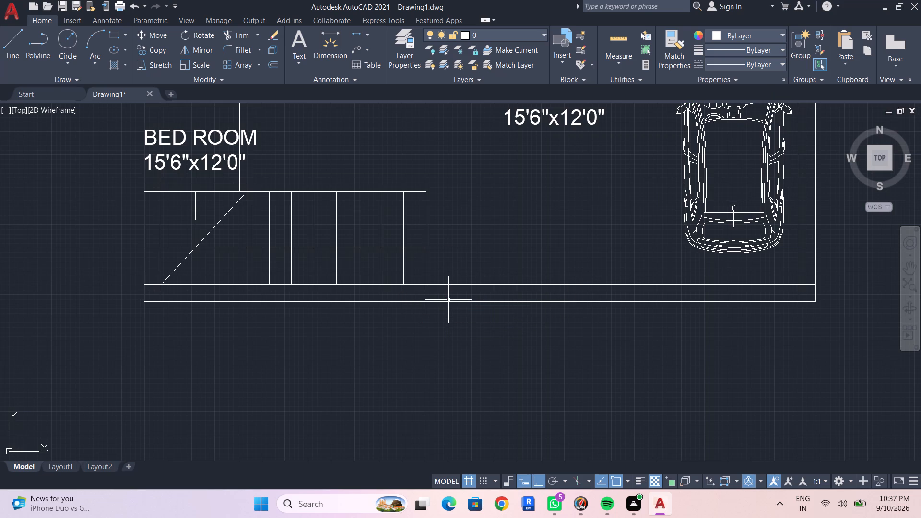
# Offset the short line across the bottom wall by 4' towards the car to mark the opening's other side.
pyautogui.write('OD')
pyautogui.press('space')
pyautogui.press('BackSpace')
pyautogui.press('BackSpace')
pyautogui.press('BackSpace')
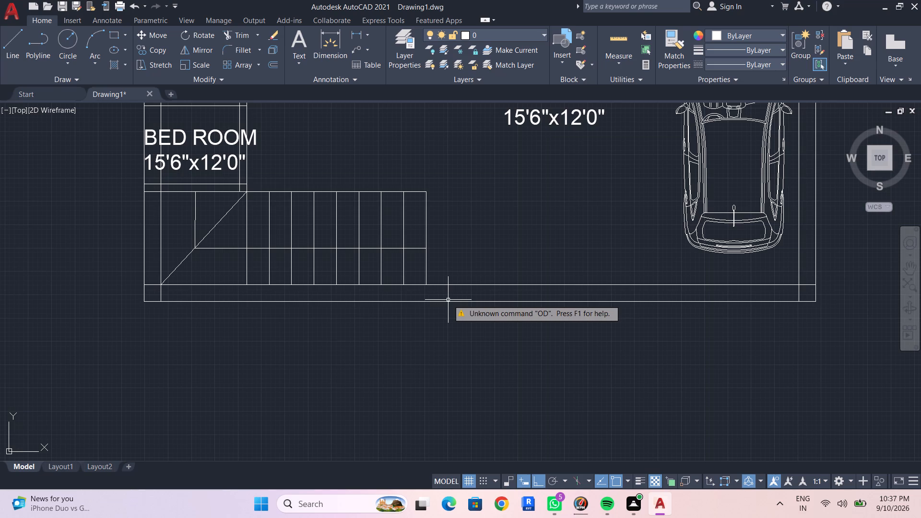
pyautogui.press('Escape')
pyautogui.press('Escape')
pyautogui.write("OF 4'")
pyautogui.press('Return')
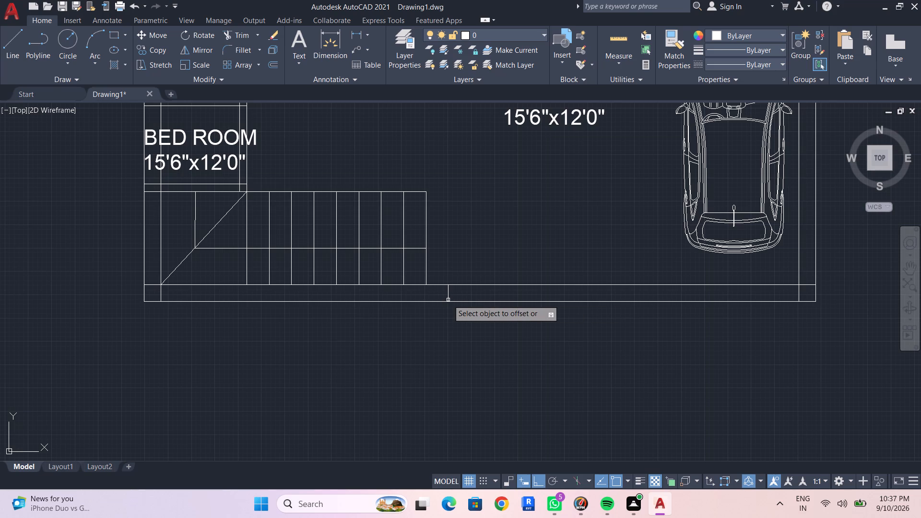
pyautogui.scroll(1, 445, 293)
pyautogui.click(446, 294)
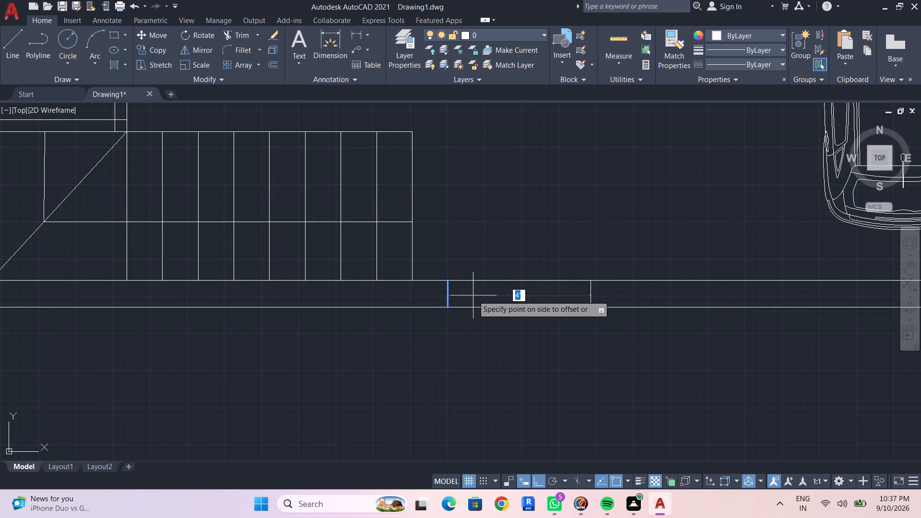
pyautogui.click(547, 302)
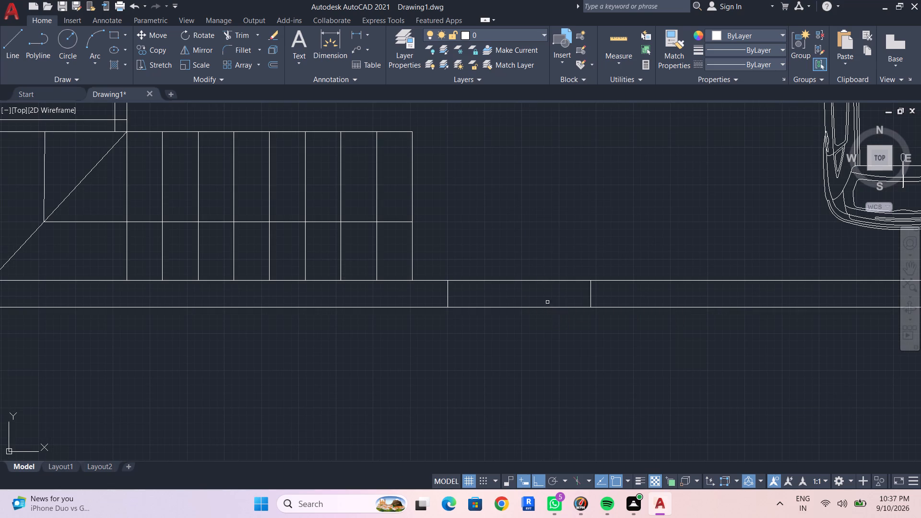
pyautogui.press('Escape')
pyautogui.press('Escape')
# Offset the inner line of the outer wall beside the car by 8' towards the staircase.
pyautogui.moveTo(634, 297); pyautogui.dragTo(547, 308, button='middle')
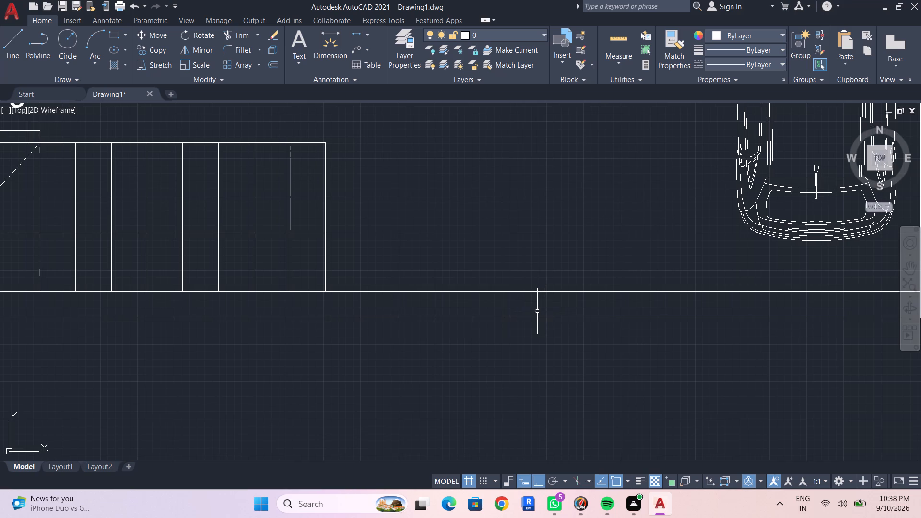
pyautogui.moveTo(667, 309); pyautogui.dragTo(582, 317, button='middle')
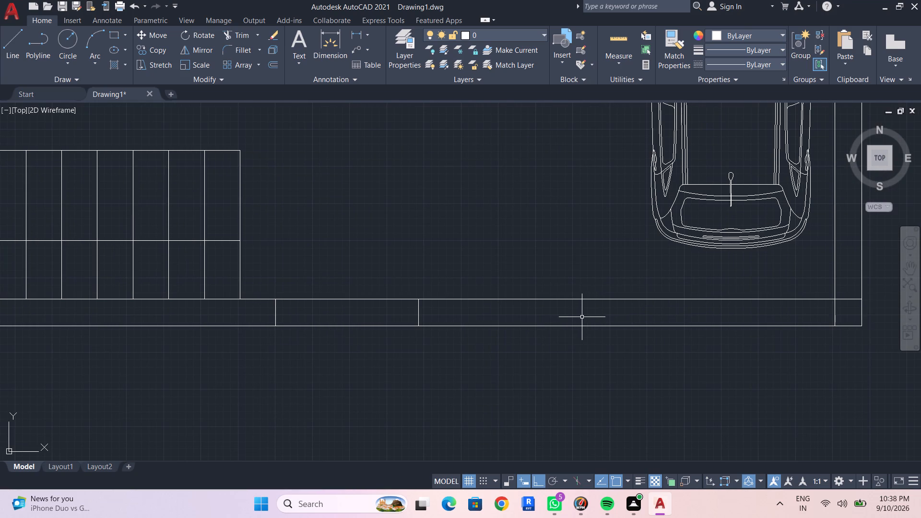
pyautogui.write('OF')
pyautogui.press('space')
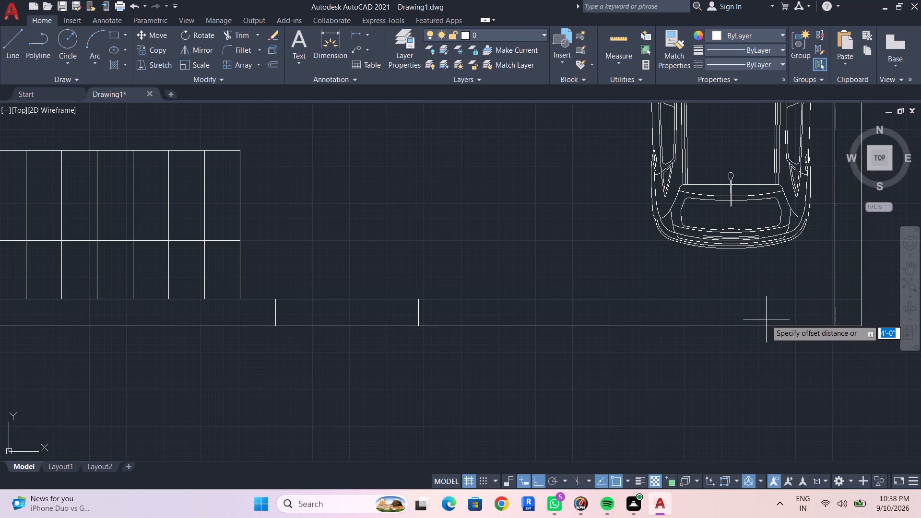
pyautogui.write("8'")
pyautogui.press('Return')
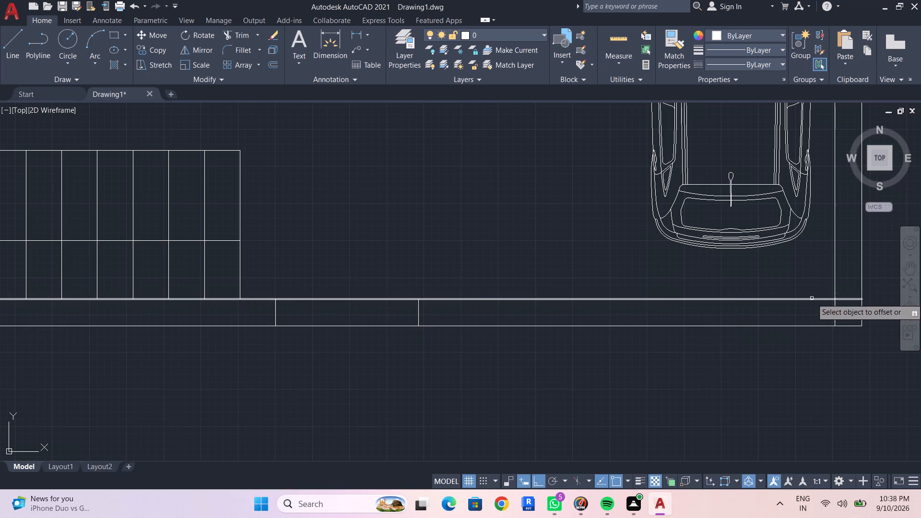
pyautogui.click(836, 314)
pyautogui.click(575, 322)
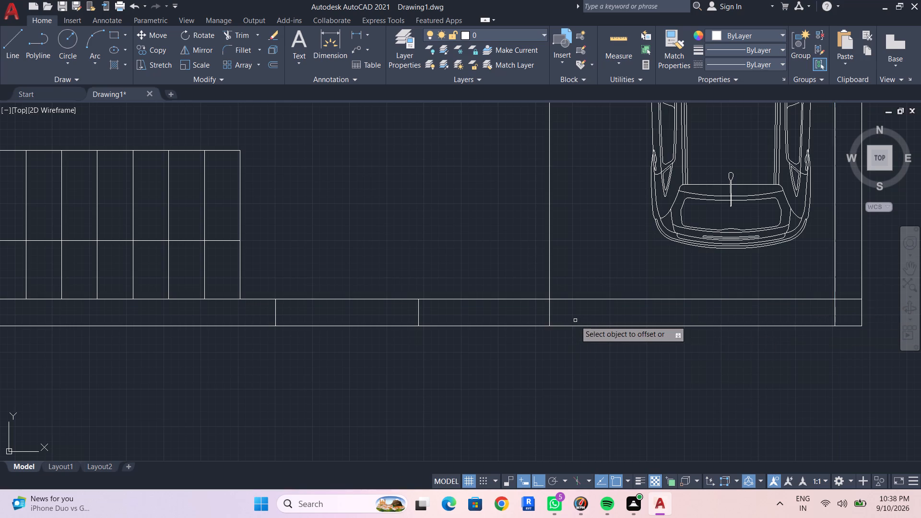
# Trim the 8' offset line between the dashed line and bottom wall, and delete its upper remainder, keeping only the segment across the wall.
pyautogui.scroll(-1, 577, 318)
pyautogui.scroll(2, 577, 318)
pyautogui.scroll(-1, 577, 318)
pyautogui.write('TR')
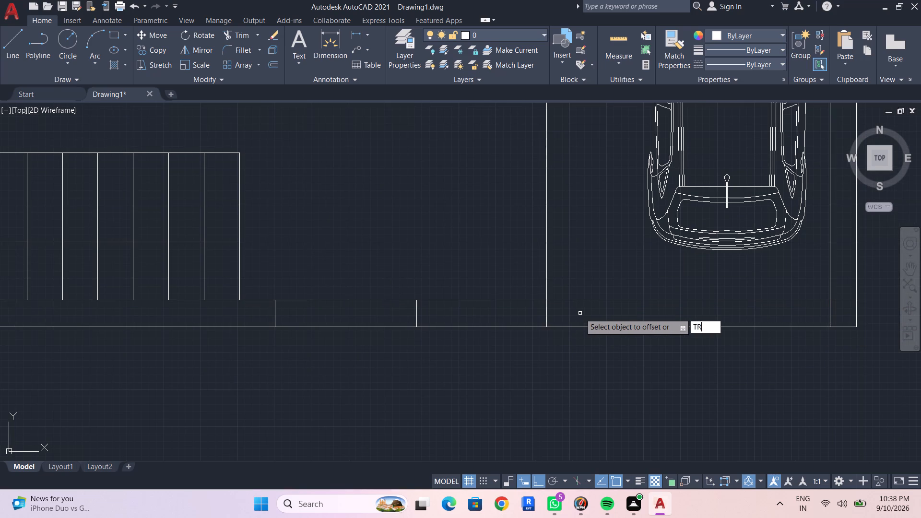
pyautogui.press('space')
pyautogui.scroll(-2, 584, 306)
pyautogui.scroll(-1, 588, 264)
pyautogui.moveTo(590, 266); pyautogui.dragTo(566, 275, button='middle')
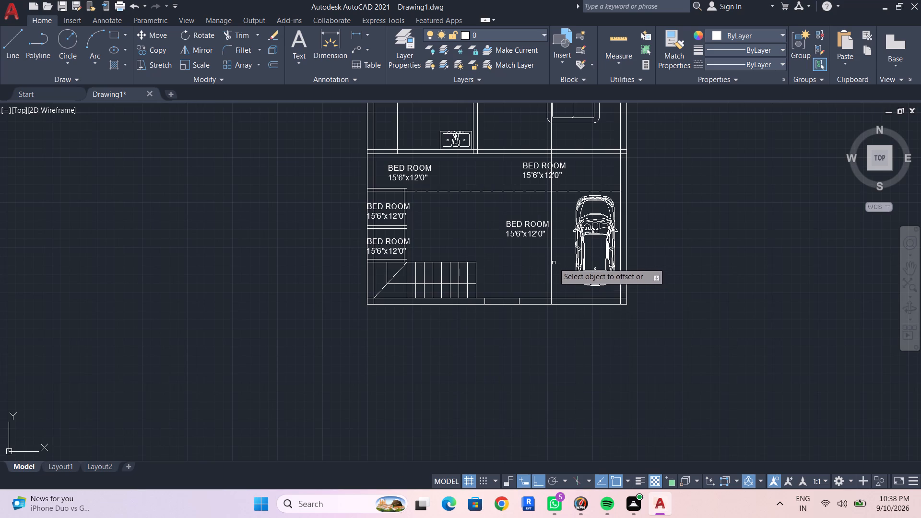
pyautogui.click(552, 260)
pyautogui.press('Escape')
pyautogui.write('TR')
pyautogui.press('space')
pyautogui.click(550, 261)
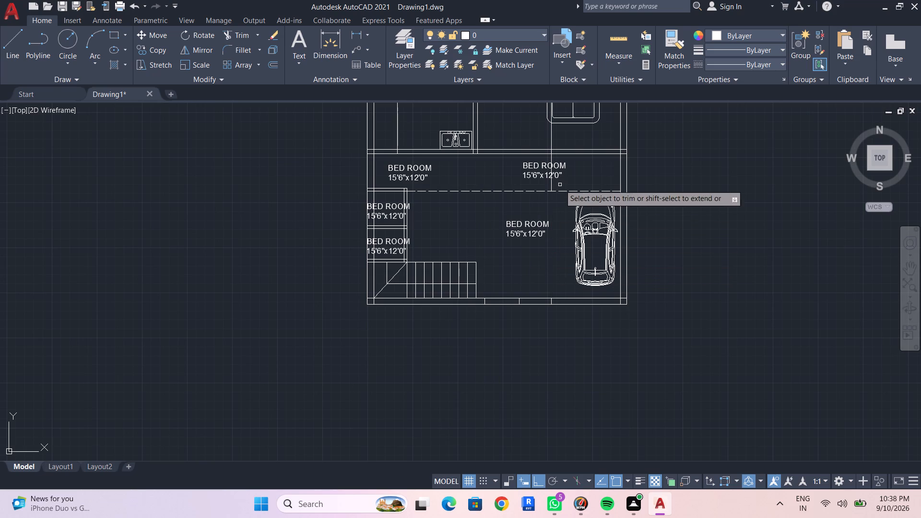
pyautogui.press('`')
pyautogui.press('Escape')
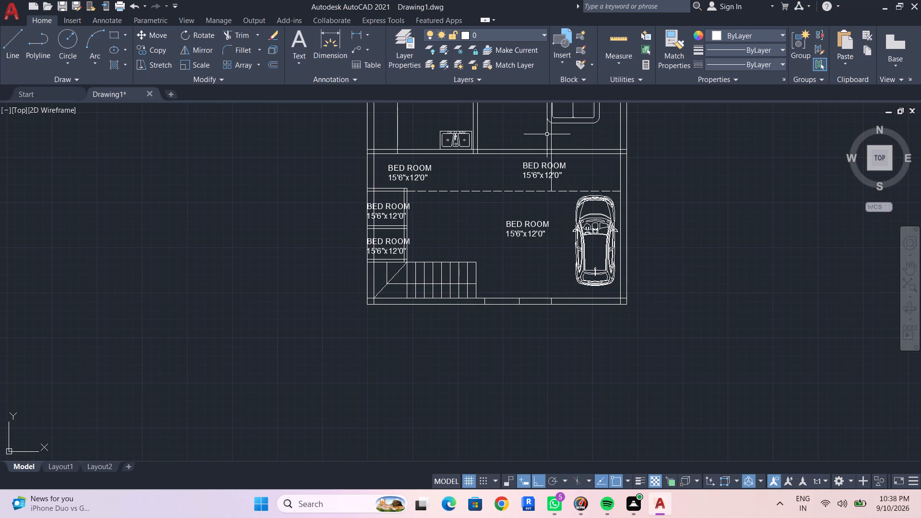
pyautogui.click(551, 134)
pyautogui.press('Delete')
# Draw a short perpendicular line from the bottom wall's inner face into the plan at each of the three opening marks.
pyautogui.scroll(2, 533, 314)
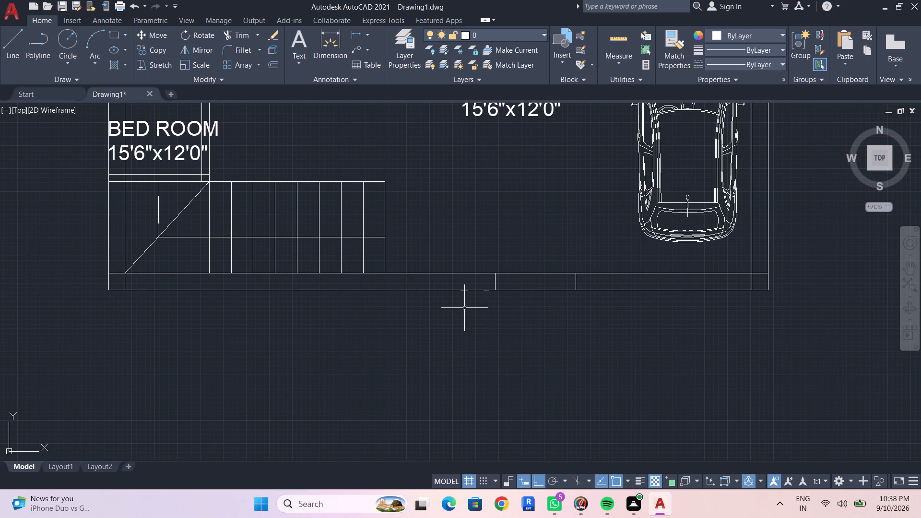
pyautogui.scroll(2, 417, 297)
pyautogui.press('l')
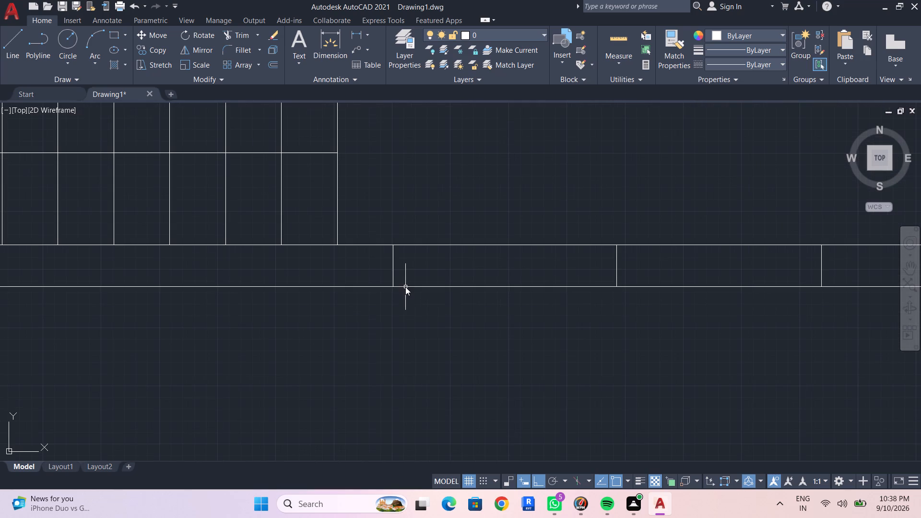
pyautogui.press('Return')
pyautogui.click(393, 246)
pyautogui.click(392, 226)
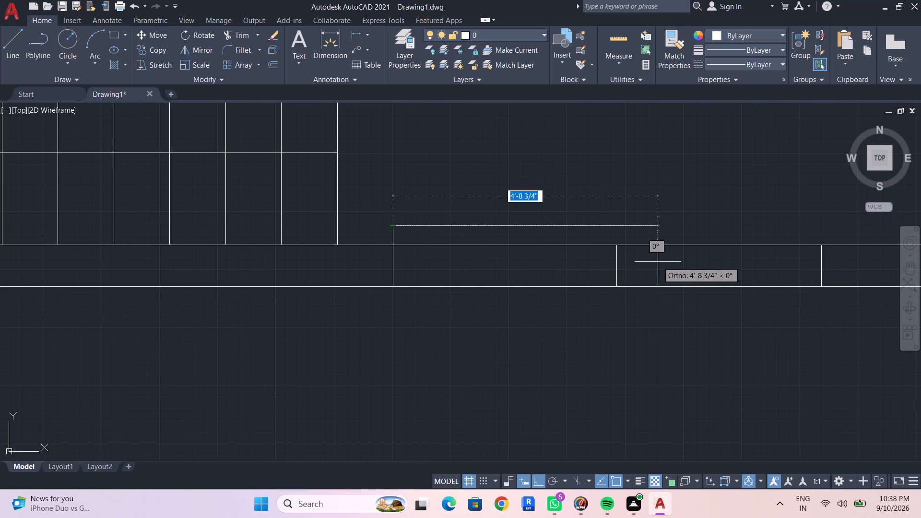
pyautogui.press('Escape')
pyautogui.press('space')
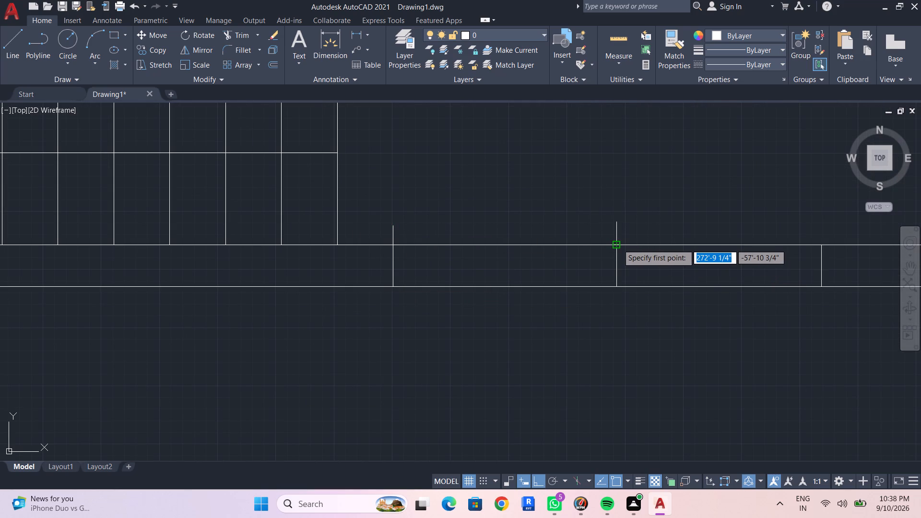
pyautogui.moveTo(618, 244); pyautogui.dragTo(618, 240)
pyautogui.click(618, 217)
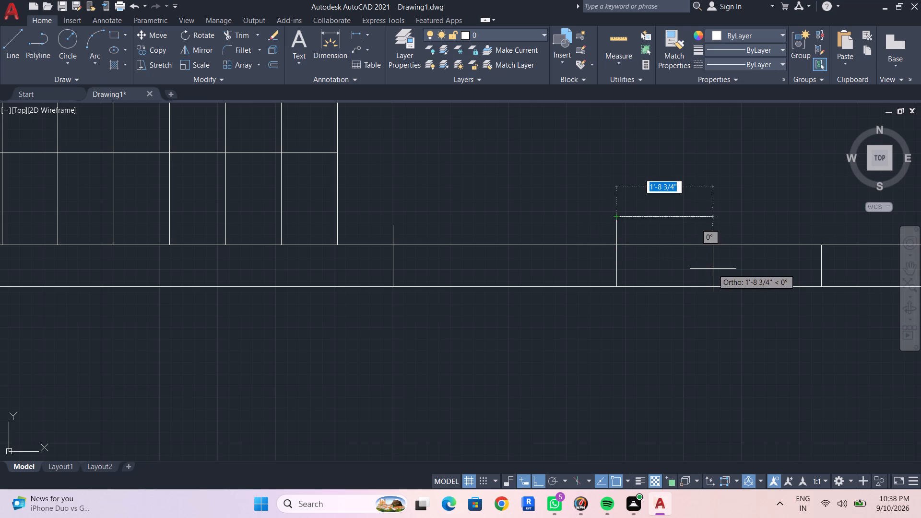
pyautogui.press('Escape')
pyautogui.moveTo(716, 282); pyautogui.dragTo(579, 299, button='middle')
pyautogui.moveTo(756, 295); pyautogui.dragTo(662, 306, button='middle')
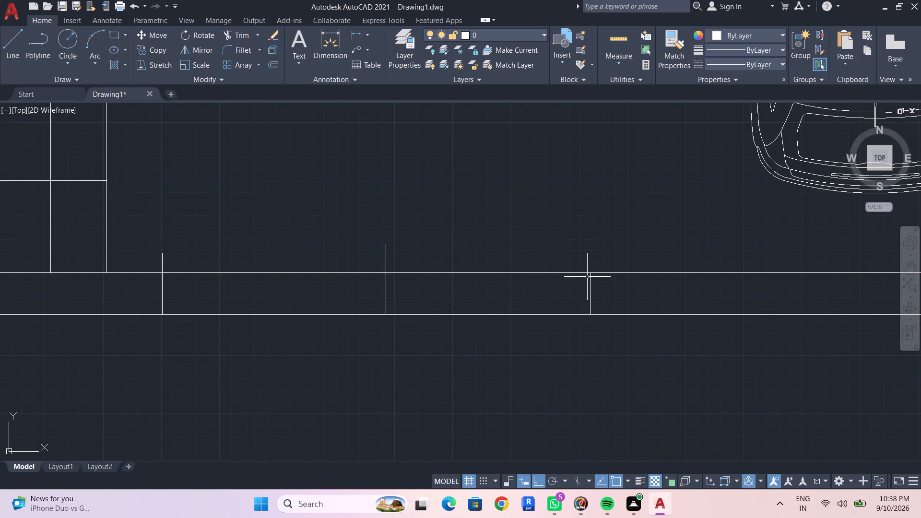
pyautogui.press('space')
pyautogui.click(593, 273)
pyautogui.click(590, 242)
pyautogui.press('Escape')
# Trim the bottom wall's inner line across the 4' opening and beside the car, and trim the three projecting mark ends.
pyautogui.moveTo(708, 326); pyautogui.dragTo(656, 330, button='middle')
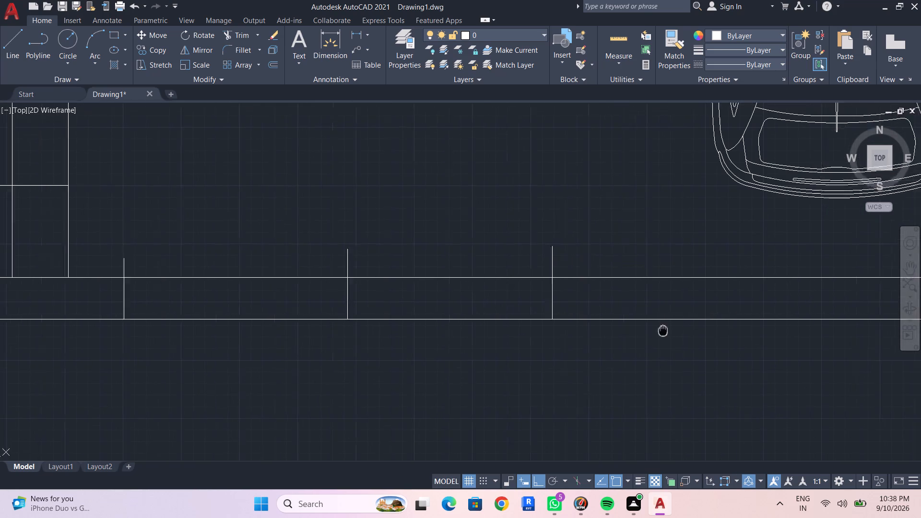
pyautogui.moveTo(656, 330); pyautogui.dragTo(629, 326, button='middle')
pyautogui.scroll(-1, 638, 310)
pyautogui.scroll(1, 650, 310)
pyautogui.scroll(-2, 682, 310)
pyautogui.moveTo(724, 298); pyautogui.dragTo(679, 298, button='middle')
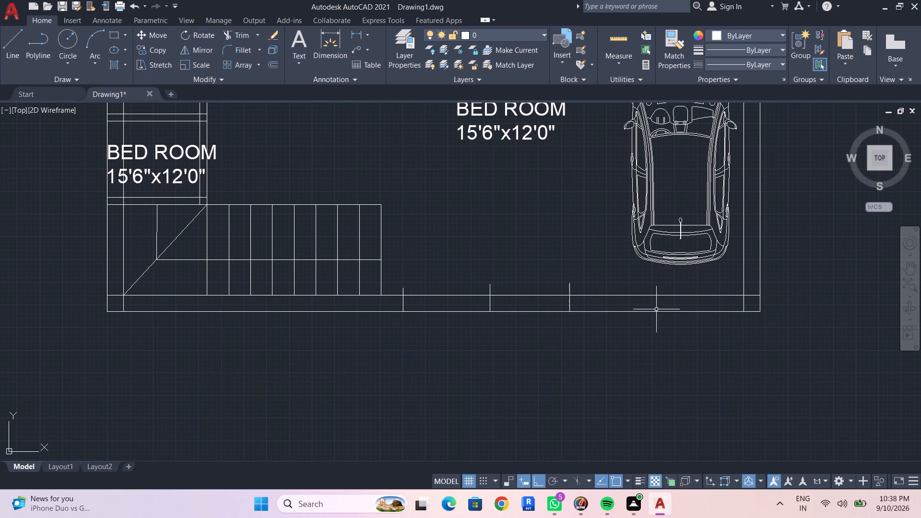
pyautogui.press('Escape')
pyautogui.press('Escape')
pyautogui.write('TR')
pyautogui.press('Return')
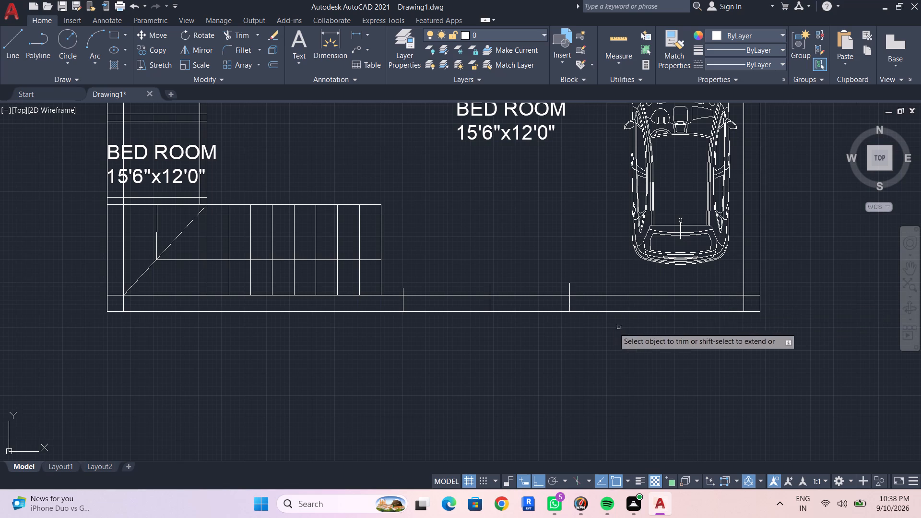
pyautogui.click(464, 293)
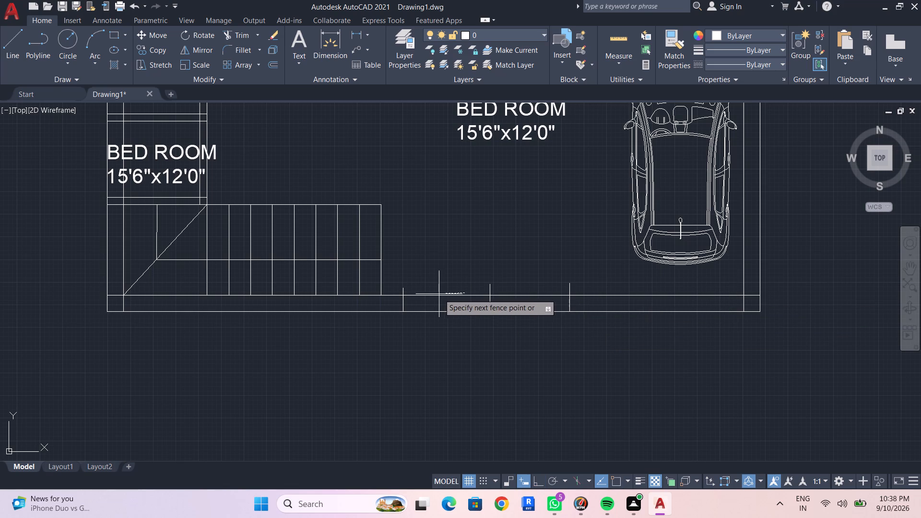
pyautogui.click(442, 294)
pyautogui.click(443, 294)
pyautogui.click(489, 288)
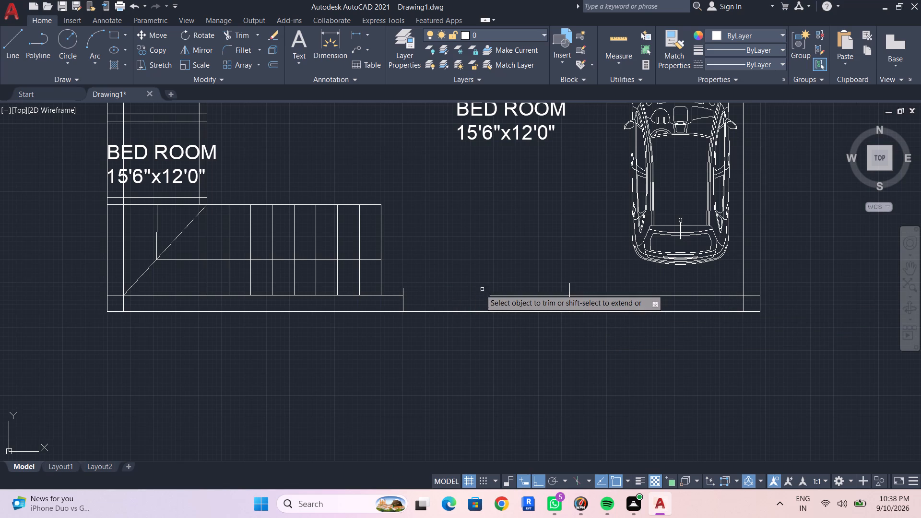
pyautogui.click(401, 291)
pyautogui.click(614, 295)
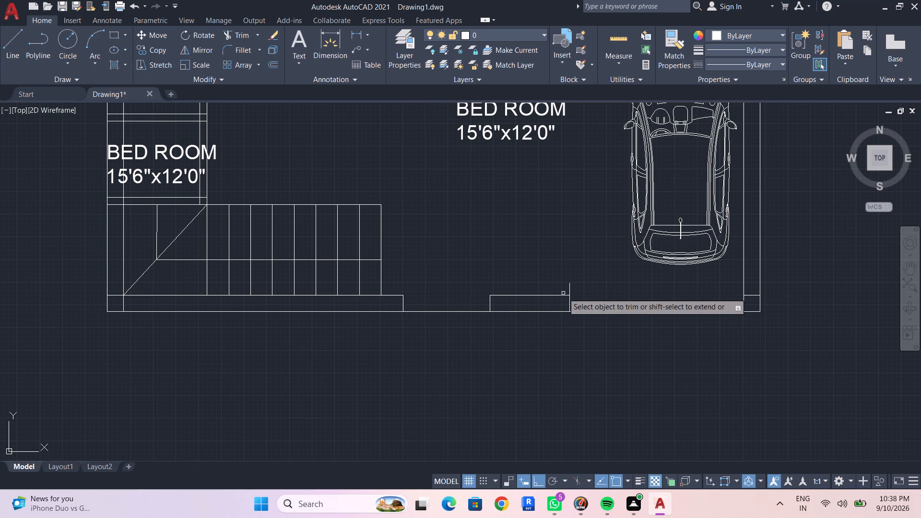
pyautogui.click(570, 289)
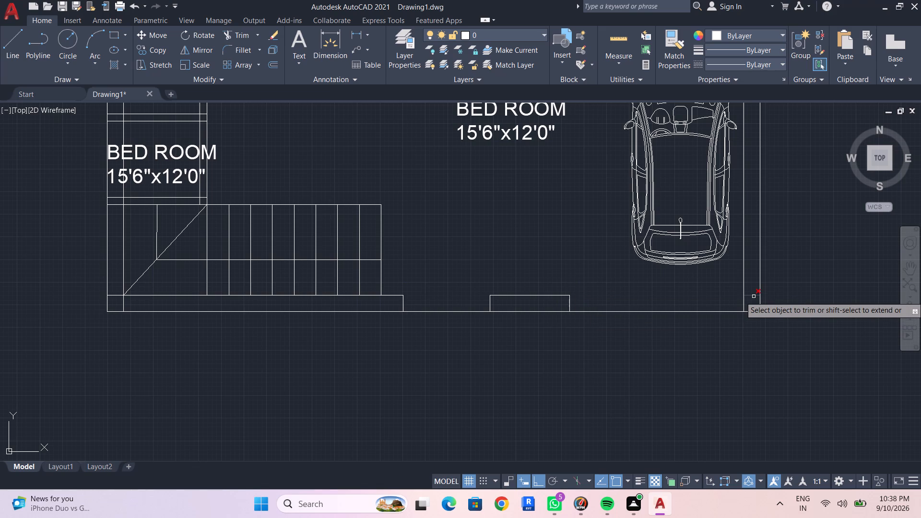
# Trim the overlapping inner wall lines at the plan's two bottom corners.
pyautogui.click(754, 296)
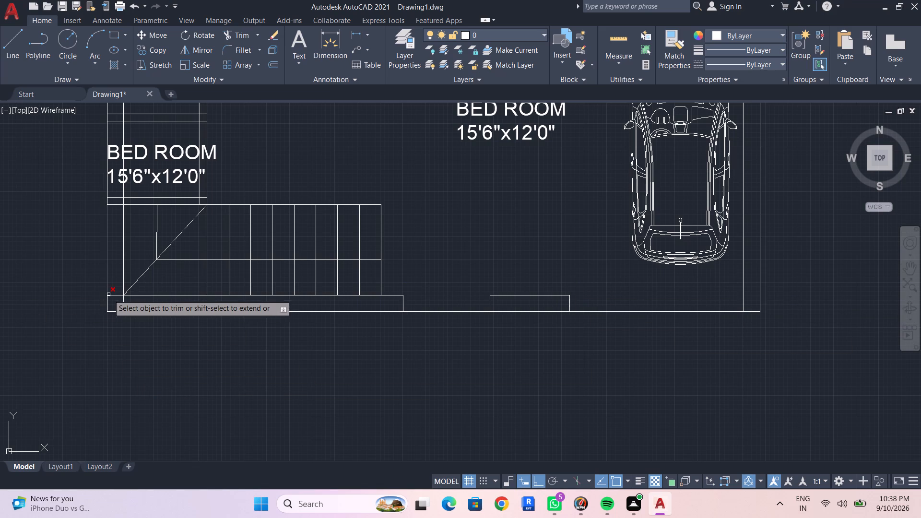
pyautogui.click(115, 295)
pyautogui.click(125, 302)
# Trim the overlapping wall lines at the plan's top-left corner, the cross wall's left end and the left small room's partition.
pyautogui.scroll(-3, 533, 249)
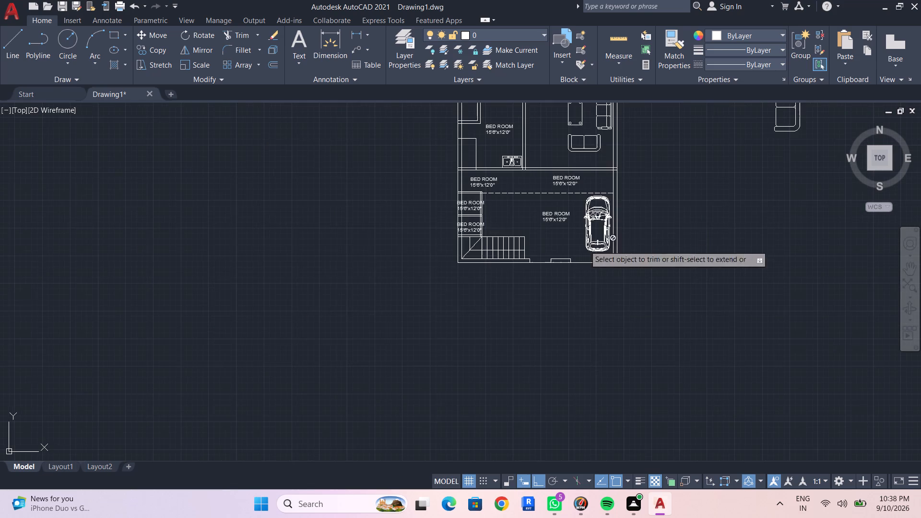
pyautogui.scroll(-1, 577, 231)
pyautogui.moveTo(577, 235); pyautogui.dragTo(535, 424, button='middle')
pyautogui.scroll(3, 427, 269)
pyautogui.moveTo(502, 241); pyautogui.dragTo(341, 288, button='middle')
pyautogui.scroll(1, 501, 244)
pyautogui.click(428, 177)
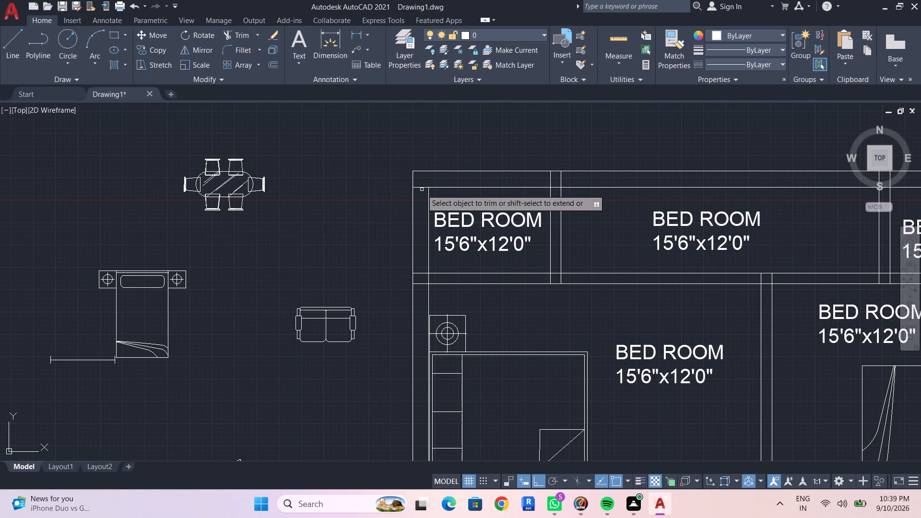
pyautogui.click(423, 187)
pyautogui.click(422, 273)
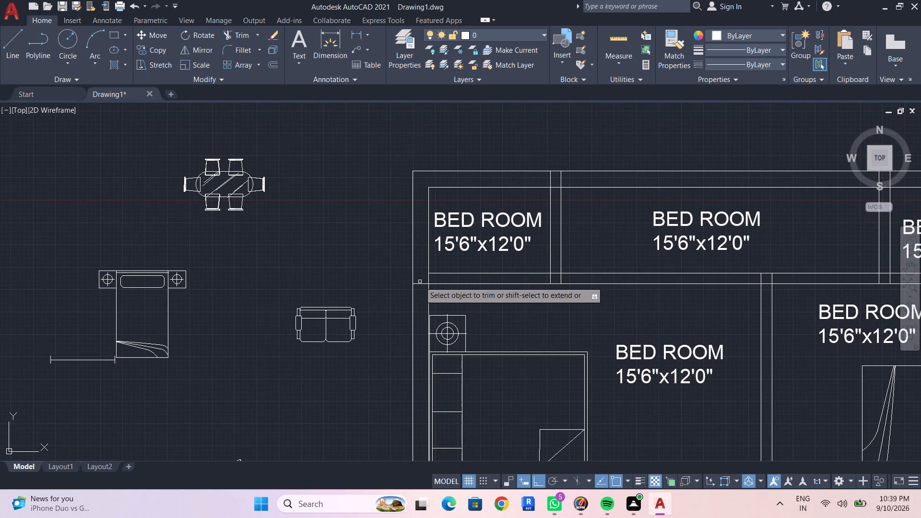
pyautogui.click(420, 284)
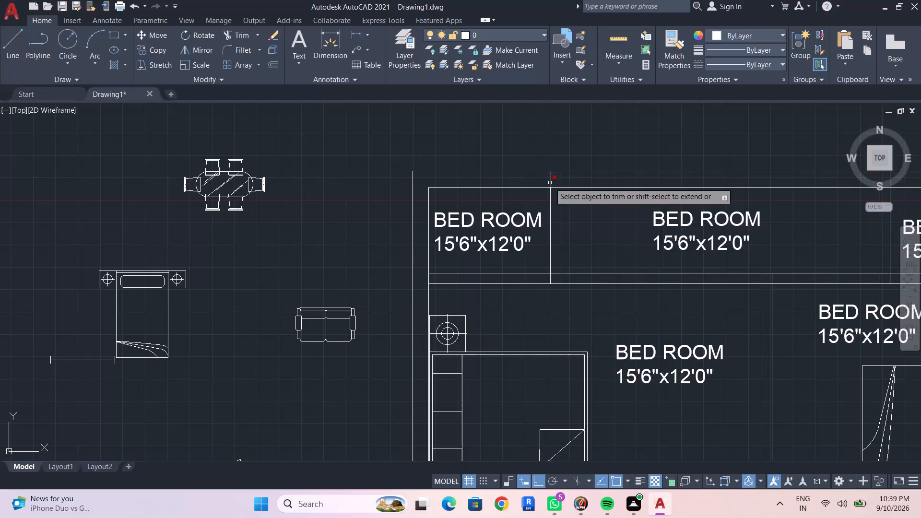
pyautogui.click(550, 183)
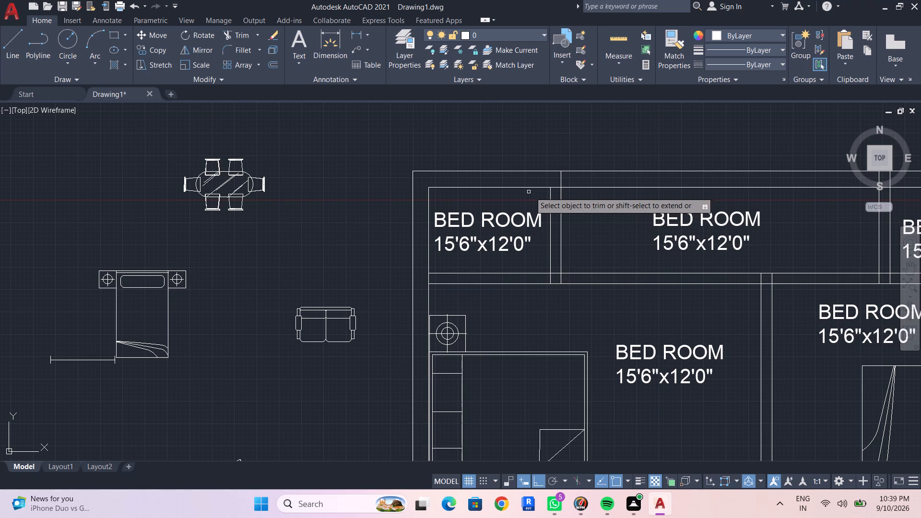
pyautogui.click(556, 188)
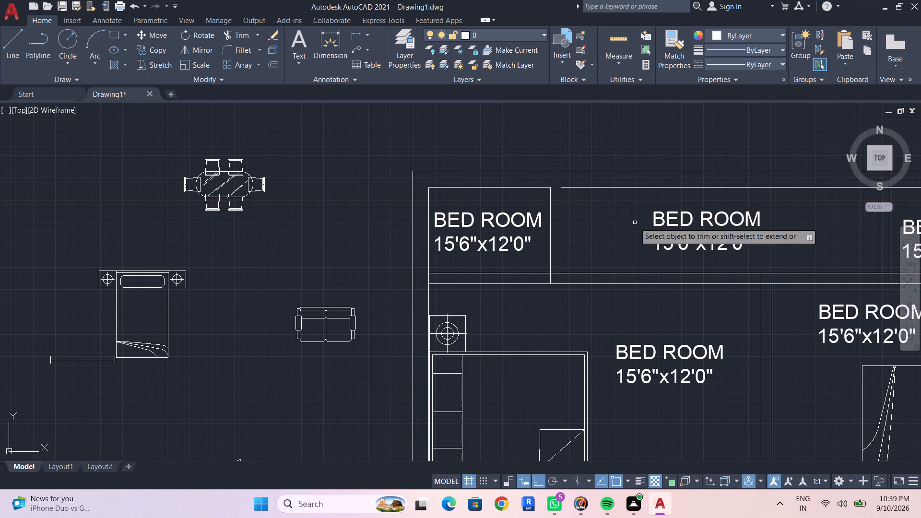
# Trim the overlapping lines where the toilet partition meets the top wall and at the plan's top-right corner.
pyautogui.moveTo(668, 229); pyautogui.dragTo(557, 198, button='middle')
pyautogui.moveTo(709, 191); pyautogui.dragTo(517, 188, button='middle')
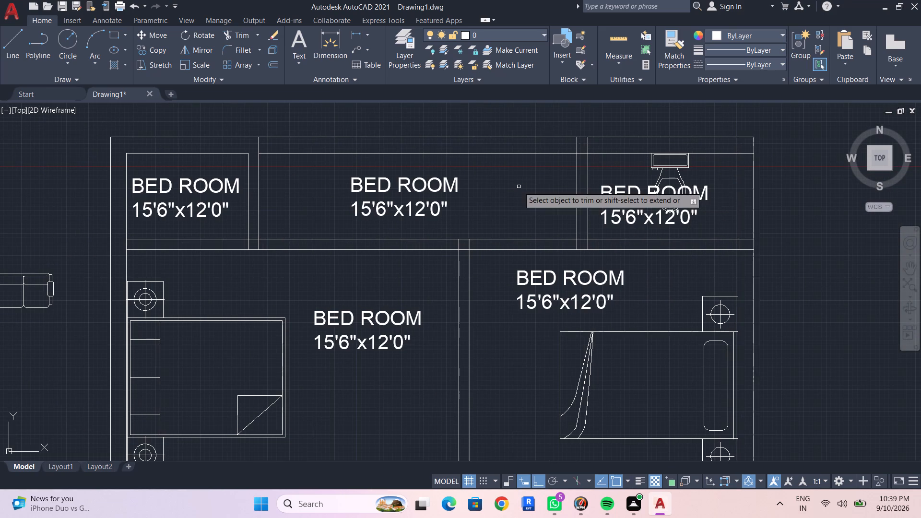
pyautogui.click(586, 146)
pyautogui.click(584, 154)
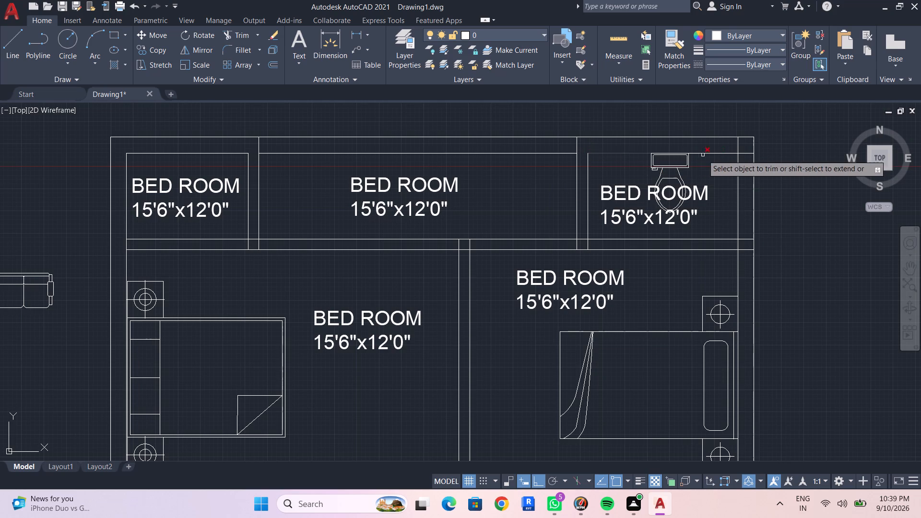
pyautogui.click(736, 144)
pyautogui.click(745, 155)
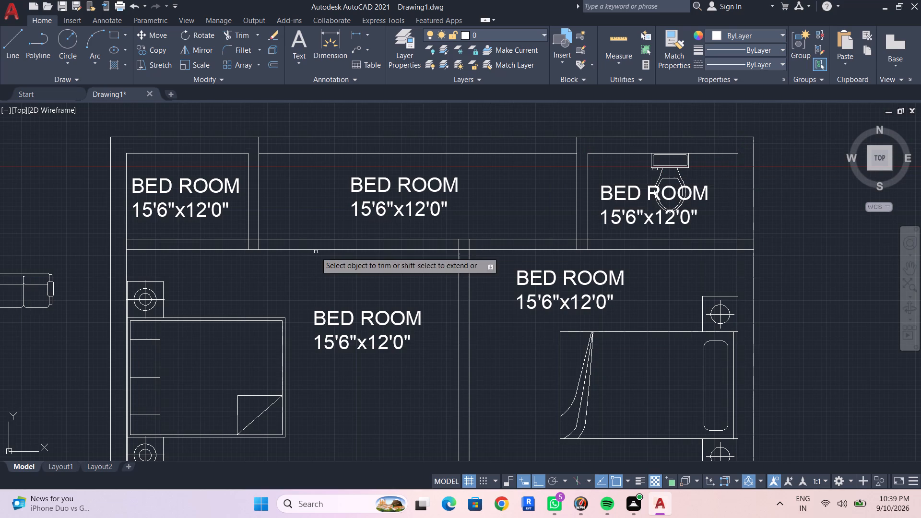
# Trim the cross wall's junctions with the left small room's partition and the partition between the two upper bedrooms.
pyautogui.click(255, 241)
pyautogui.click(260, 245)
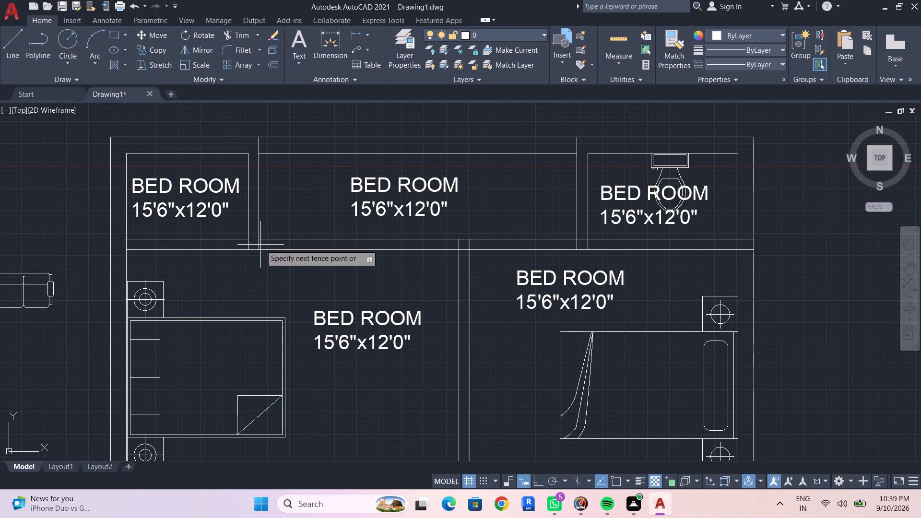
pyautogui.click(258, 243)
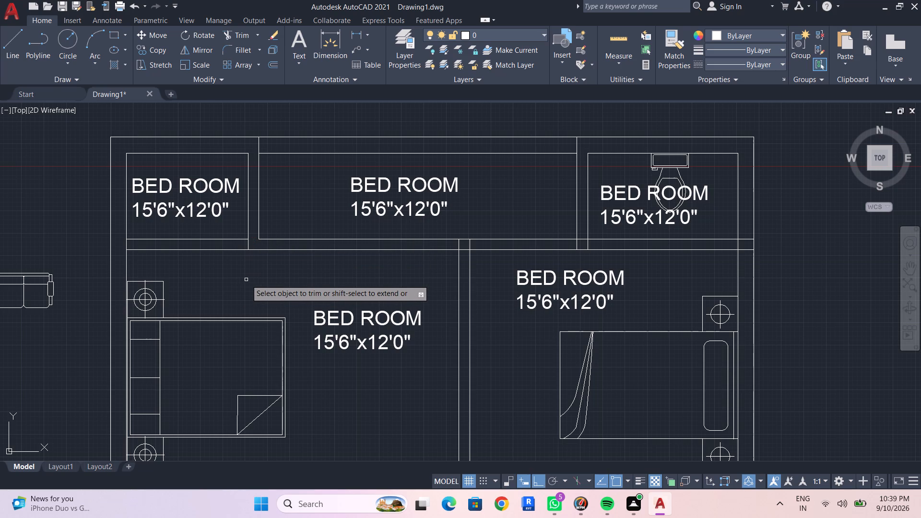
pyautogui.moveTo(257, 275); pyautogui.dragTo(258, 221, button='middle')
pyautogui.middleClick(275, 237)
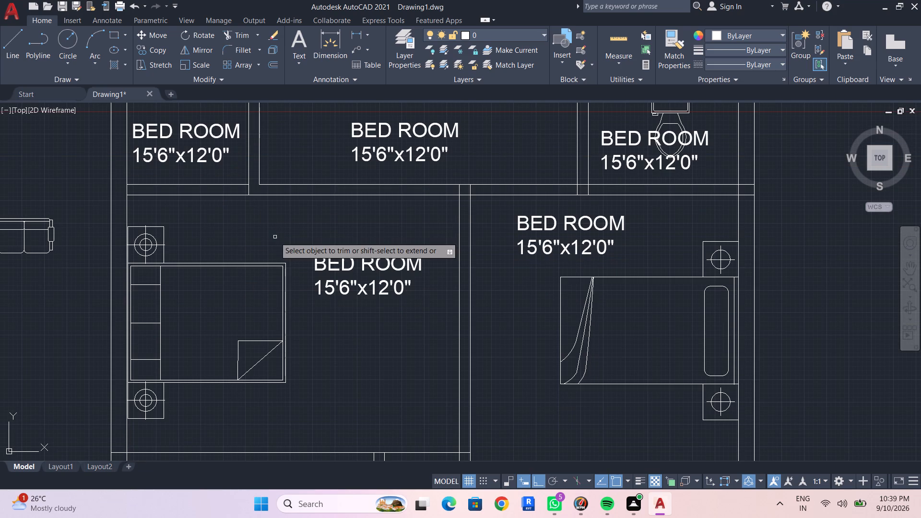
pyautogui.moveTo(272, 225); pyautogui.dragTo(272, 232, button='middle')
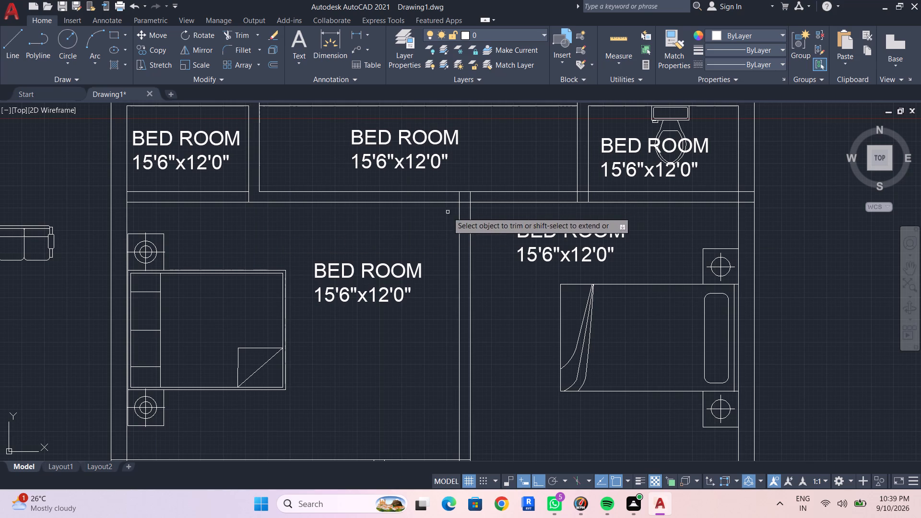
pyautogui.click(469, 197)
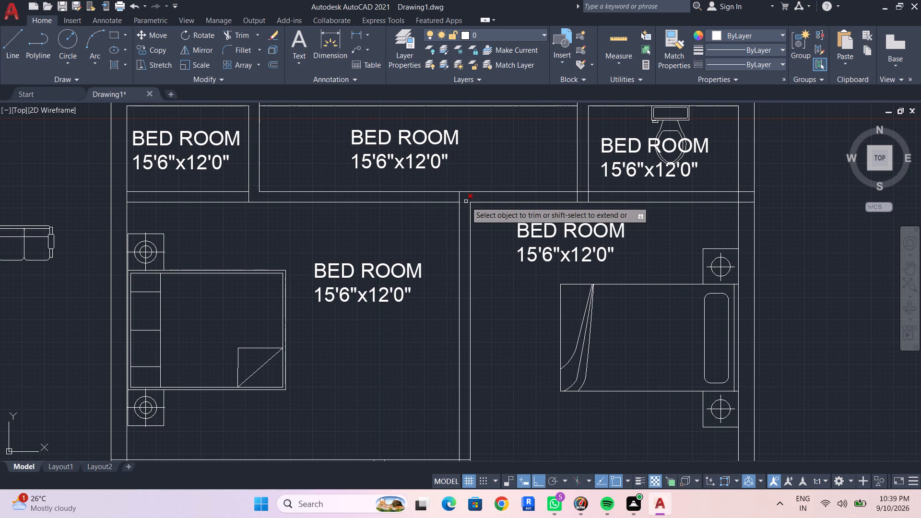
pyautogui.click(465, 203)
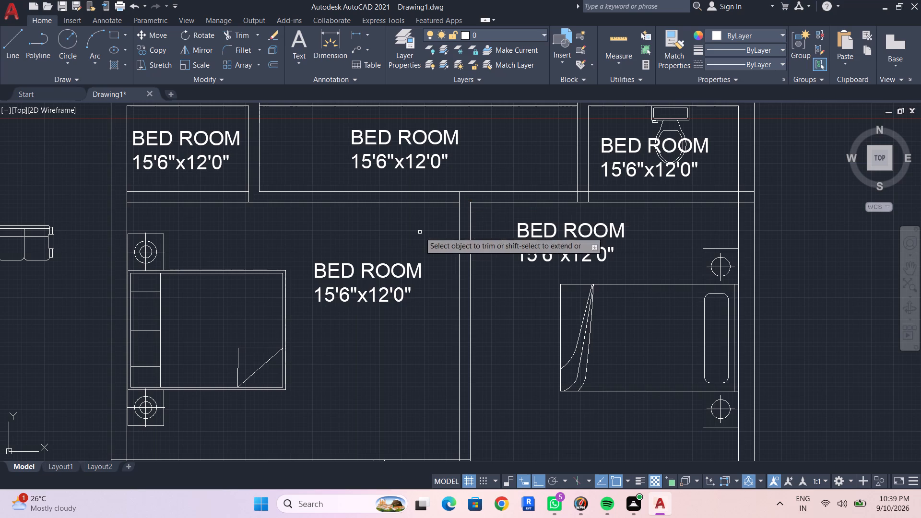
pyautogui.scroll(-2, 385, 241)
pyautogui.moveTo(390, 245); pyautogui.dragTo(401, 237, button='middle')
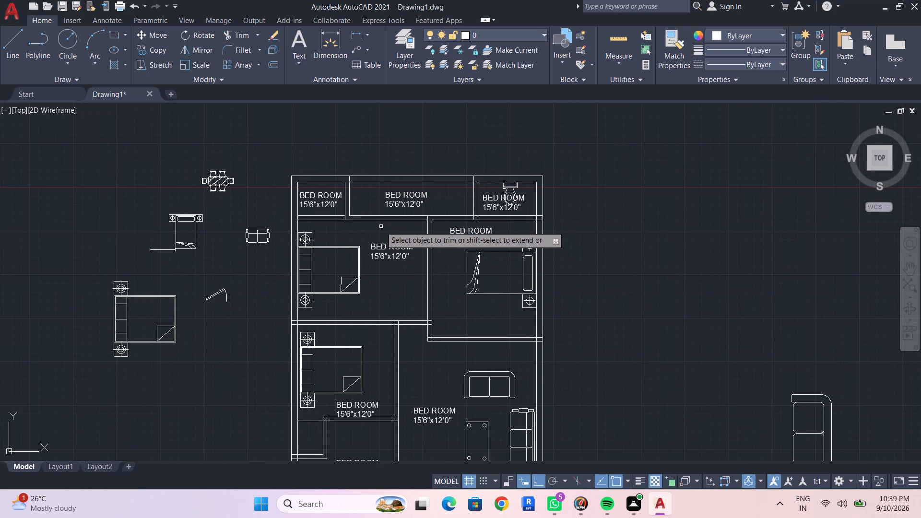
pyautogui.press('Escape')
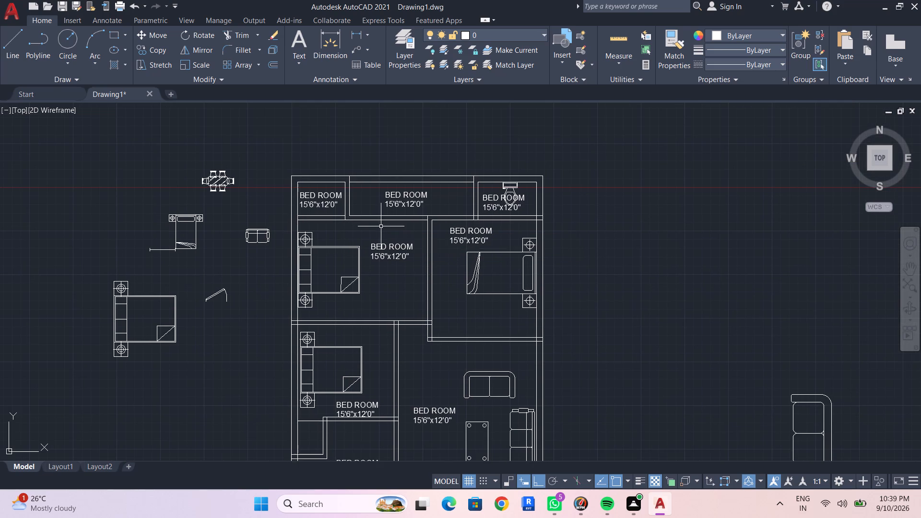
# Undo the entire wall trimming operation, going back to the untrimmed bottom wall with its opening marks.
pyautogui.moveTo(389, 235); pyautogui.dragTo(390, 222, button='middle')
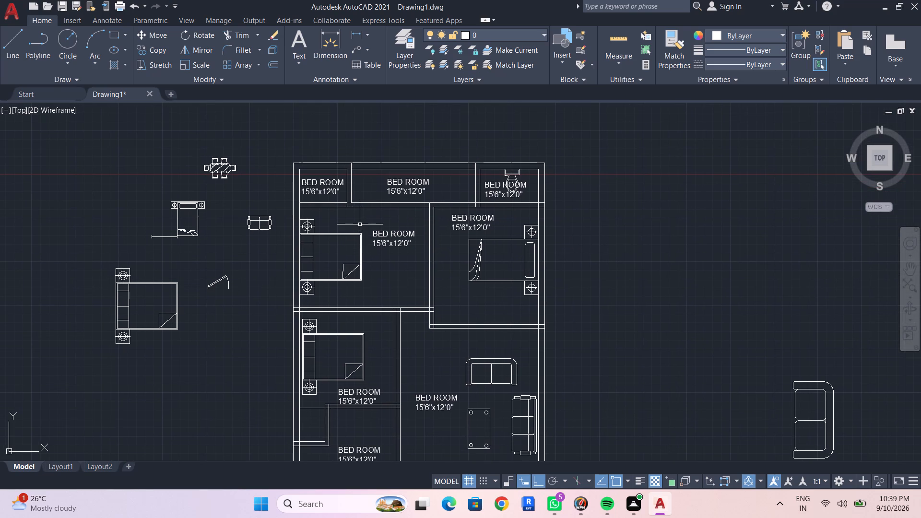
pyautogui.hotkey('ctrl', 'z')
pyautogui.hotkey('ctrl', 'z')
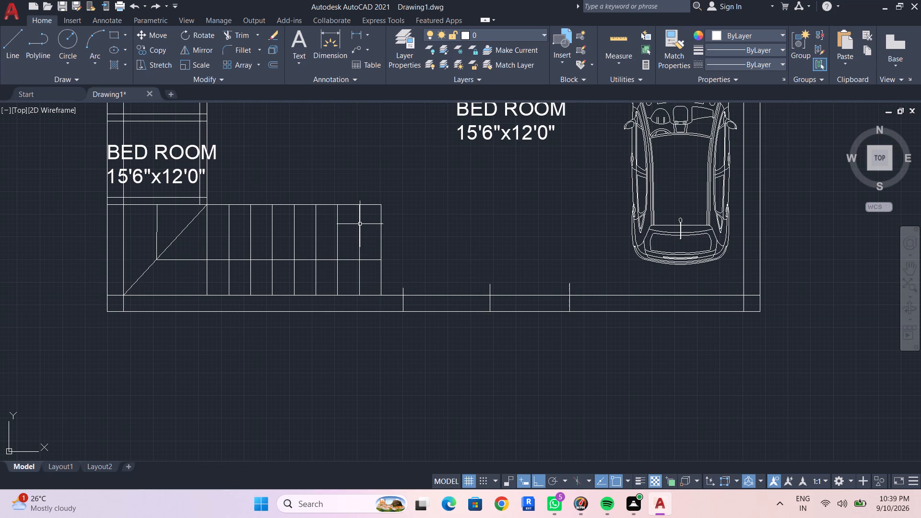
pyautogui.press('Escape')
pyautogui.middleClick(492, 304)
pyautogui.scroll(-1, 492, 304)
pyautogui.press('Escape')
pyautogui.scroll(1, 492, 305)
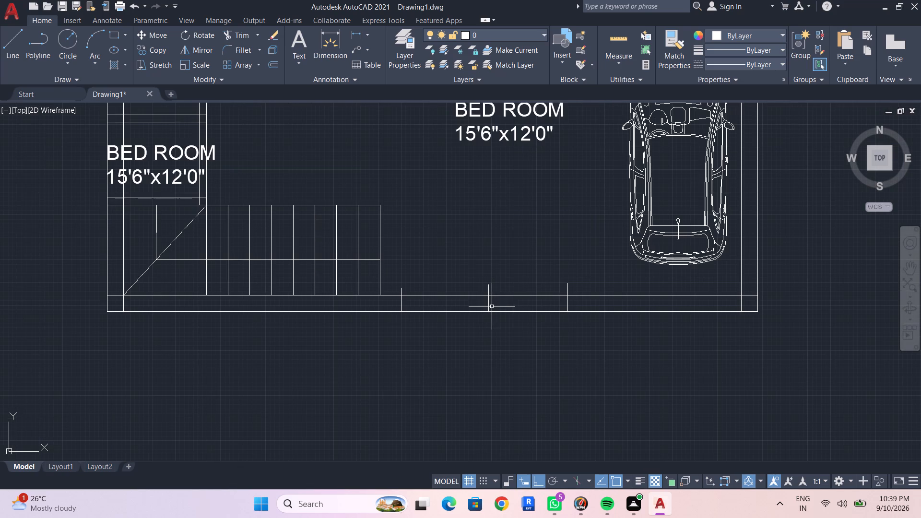
# Trim the bottom wall's inner line across both openings and cut off the opening marks projecting above the wall.
pyautogui.press('t')
pyautogui.press('r')
pyautogui.press('Return')
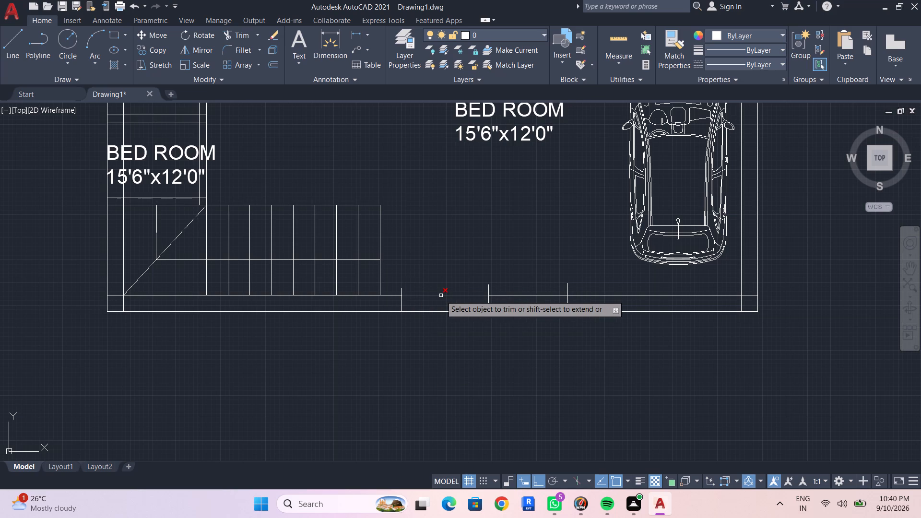
pyautogui.press('space')
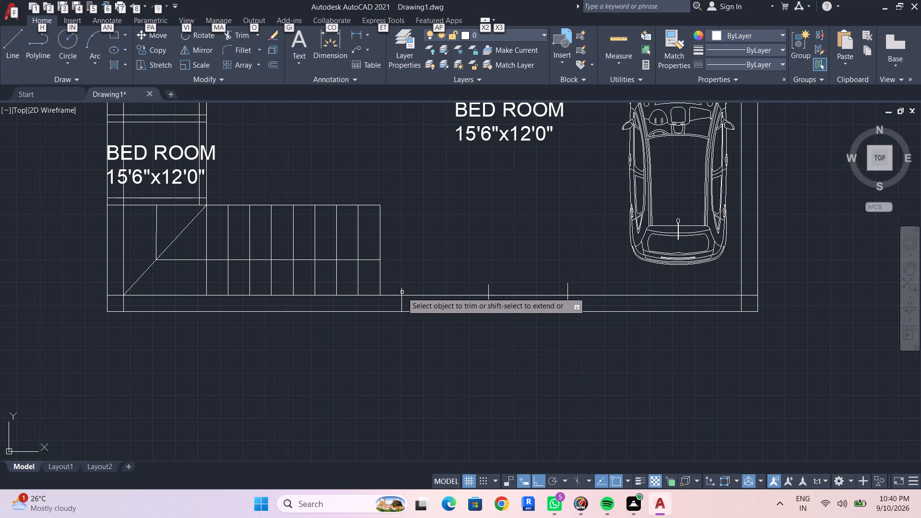
pyautogui.click(402, 292)
pyautogui.click(421, 295)
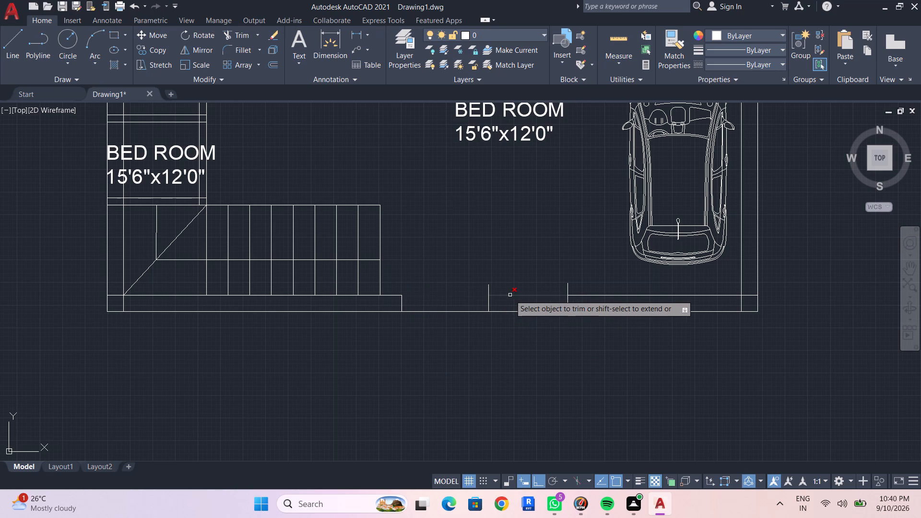
pyautogui.click(489, 293)
pyautogui.click(567, 288)
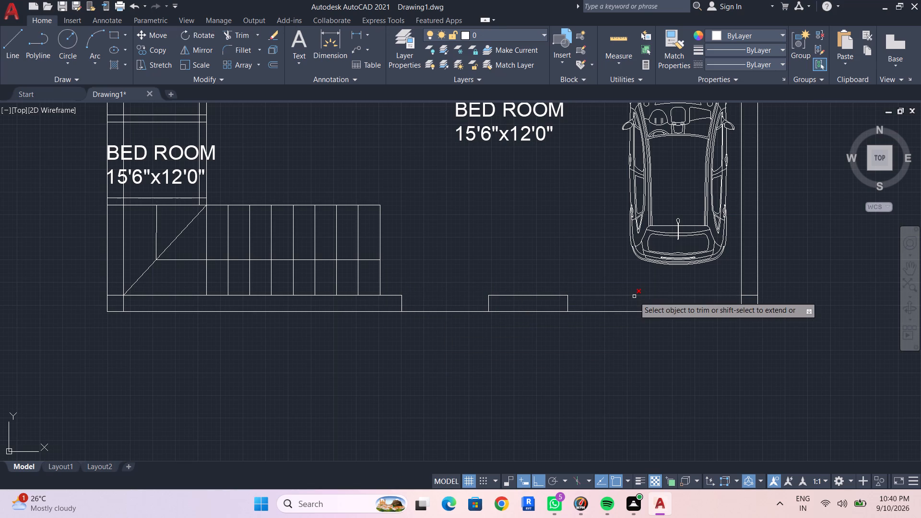
pyautogui.click(634, 296)
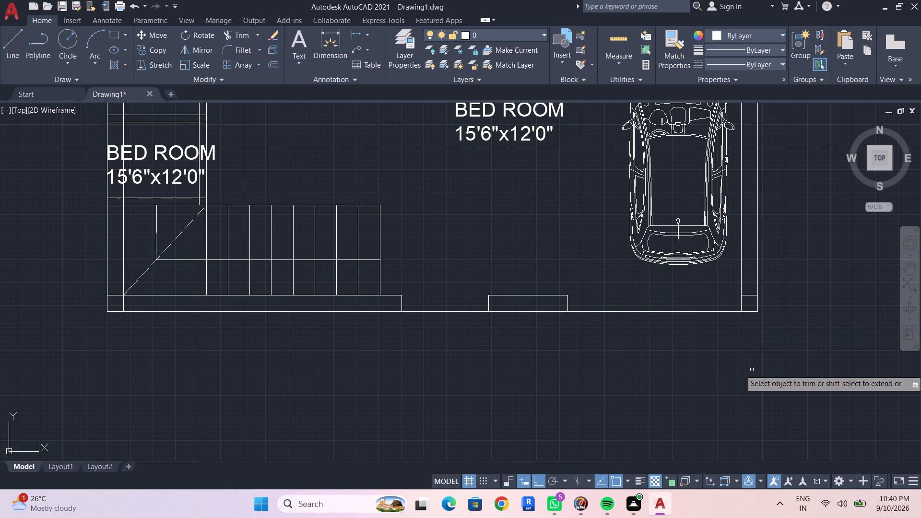
pyautogui.press('Escape')
pyautogui.press('Escape')
pyautogui.press('Escape')
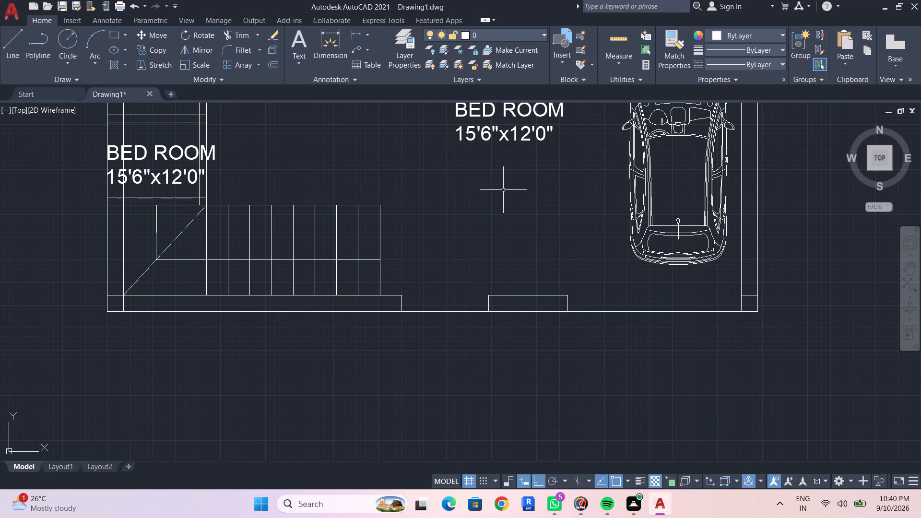
# Copy the BED ROOM label beside the car to the two bottom-wall openings, with one copy at each.
pyautogui.click(506, 133)
pyautogui.write('CO')
pyautogui.press('space')
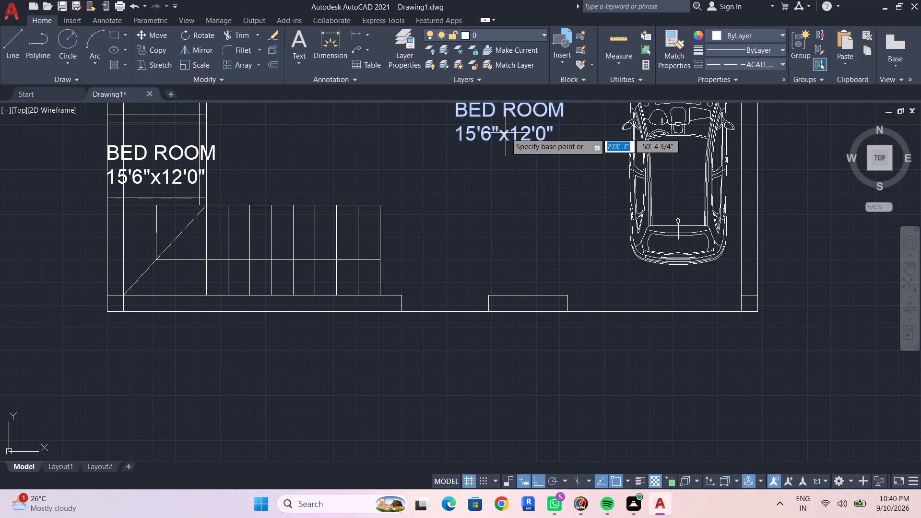
pyautogui.moveTo(506, 133); pyautogui.dragTo(504, 138)
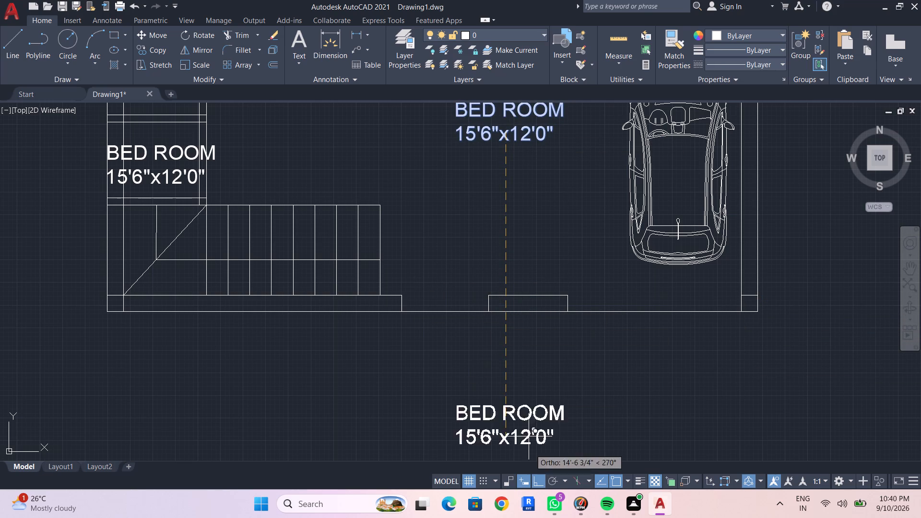
pyautogui.moveTo(539, 479); pyautogui.dragTo(538, 469)
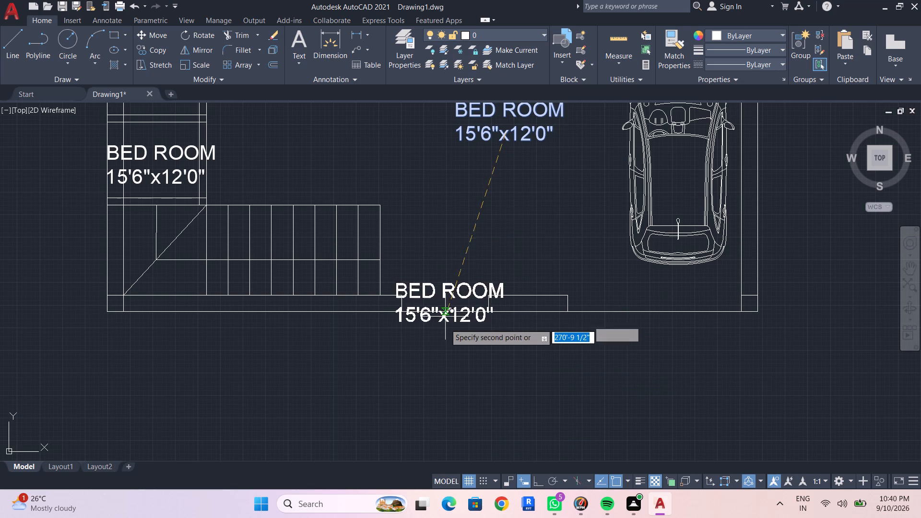
pyautogui.click(445, 278)
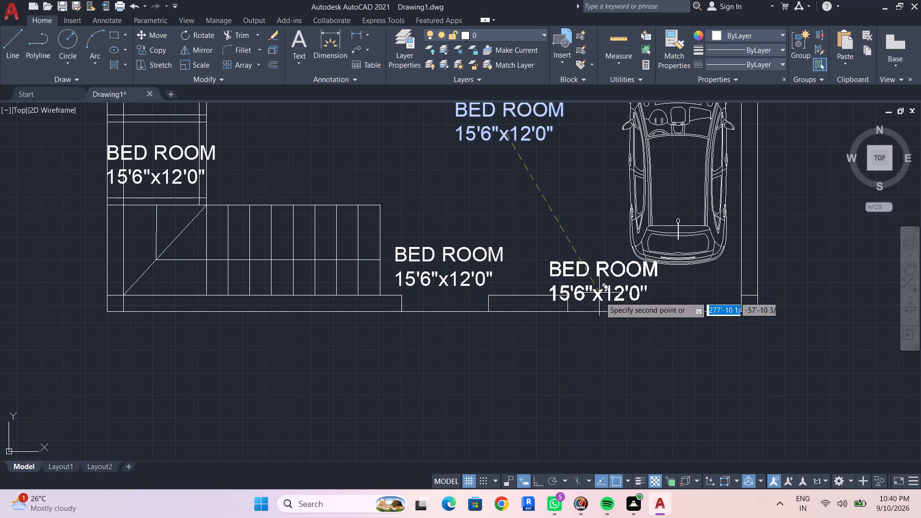
pyautogui.click(626, 298)
pyautogui.press('Escape')
pyautogui.press('Escape')
# Replace the label text in the plan's top-left small room with BATH and 5'8"x4' on two lines.
pyautogui.scroll(-2, 470, 243)
pyautogui.moveTo(467, 320); pyautogui.dragTo(475, 367, button='middle')
pyautogui.scroll(-1, 475, 367)
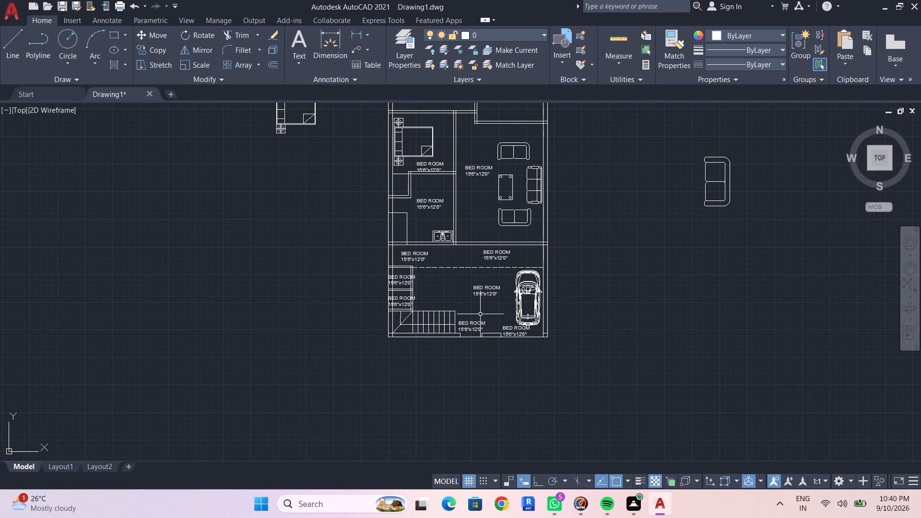
pyautogui.scroll(-1, 462, 266)
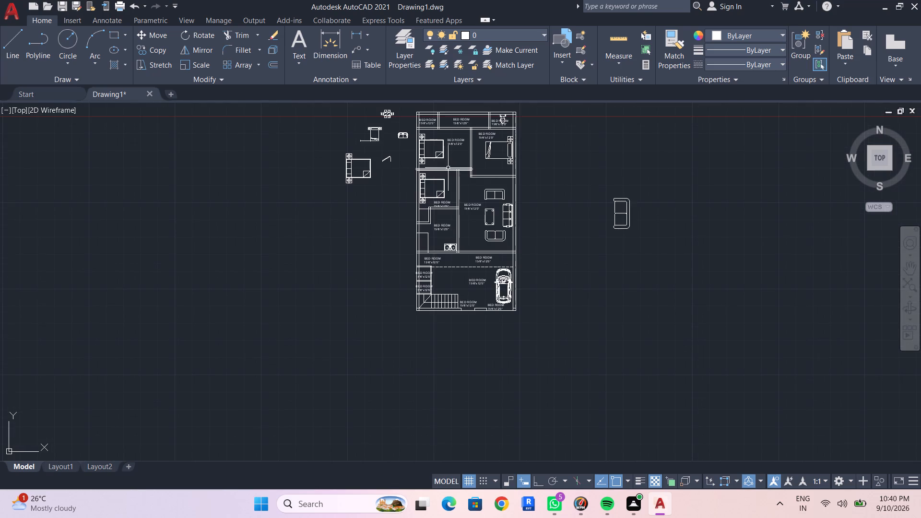
pyautogui.moveTo(451, 186); pyautogui.dragTo(446, 279, button='middle')
pyautogui.scroll(3, 402, 220)
pyautogui.doubleClick(478, 191)
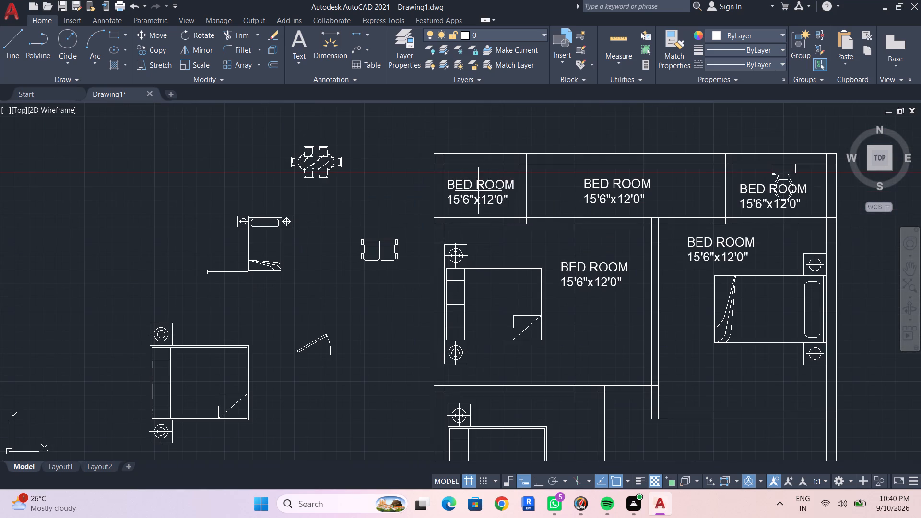
pyautogui.click(479, 188)
pyautogui.doubleClick(480, 187)
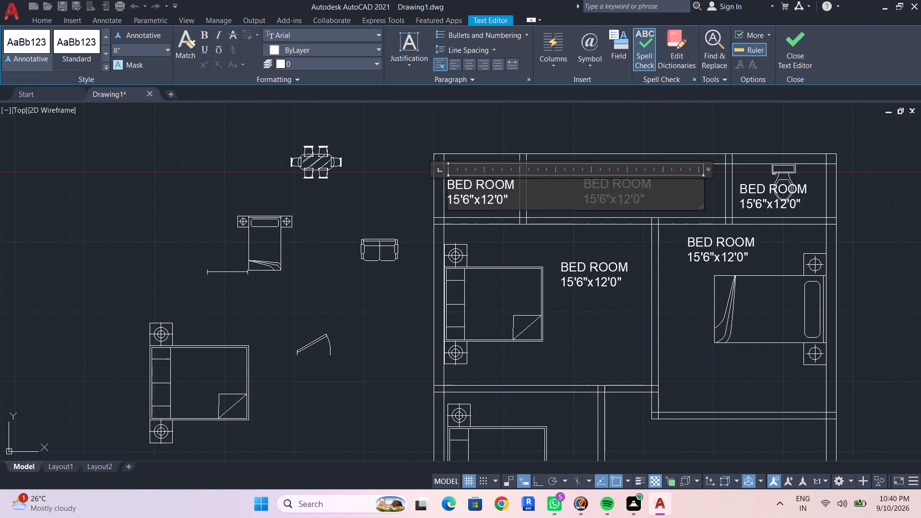
pyautogui.click(515, 199)
pyautogui.press('BackSpace')
pyautogui.press('BackSpace')
pyautogui.press('BackSpace')
pyautogui.press('BackSpace')
pyautogui.press('BackSpace')
pyautogui.press('BackSpace')
pyautogui.press('BackSpace')
pyautogui.press('BackSpace')
pyautogui.press('BackSpace')
pyautogui.press('BackSpace')
pyautogui.press('BackSpace')
pyautogui.press('BackSpace')
pyautogui.press('BackSpace')
pyautogui.press('BackSpace')
pyautogui.press('BackSpace')
pyautogui.press('BackSpace')
pyautogui.press('BackSpace')
pyautogui.press('BackSpace')
pyautogui.press('BackSpace')
pyautogui.press('BackSpace')
pyautogui.write('BATH')
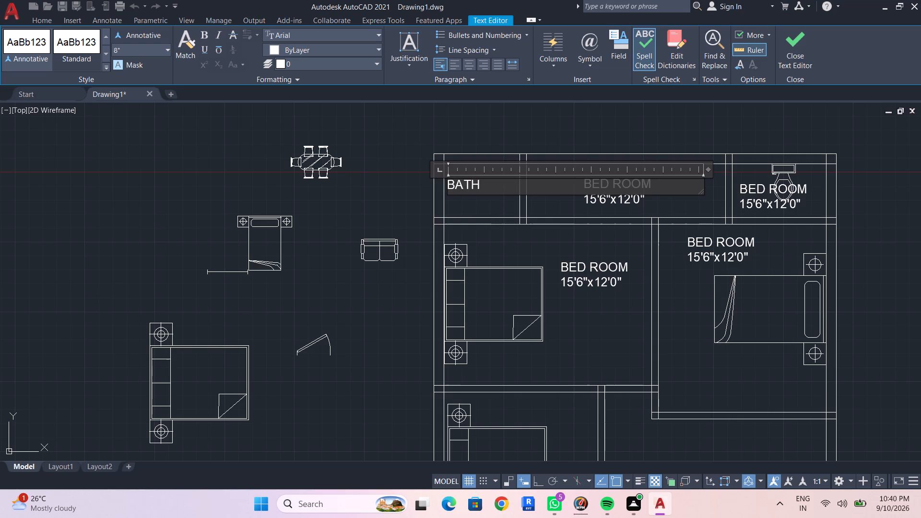
pyautogui.press('Return')
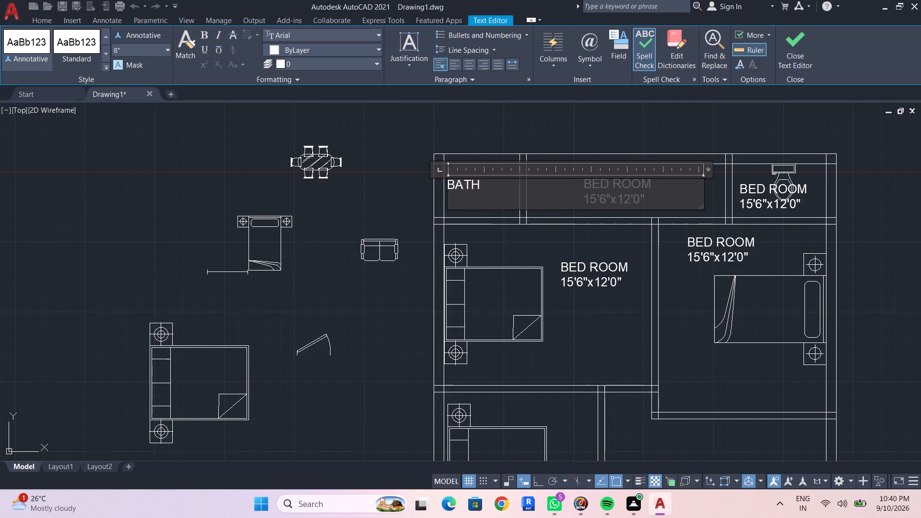
pyautogui.press('5')
pyautogui.write('\'8"')
pyautogui.hotkey('shift', 'x')
pyautogui.write("4'")
pyautogui.click(552, 250)
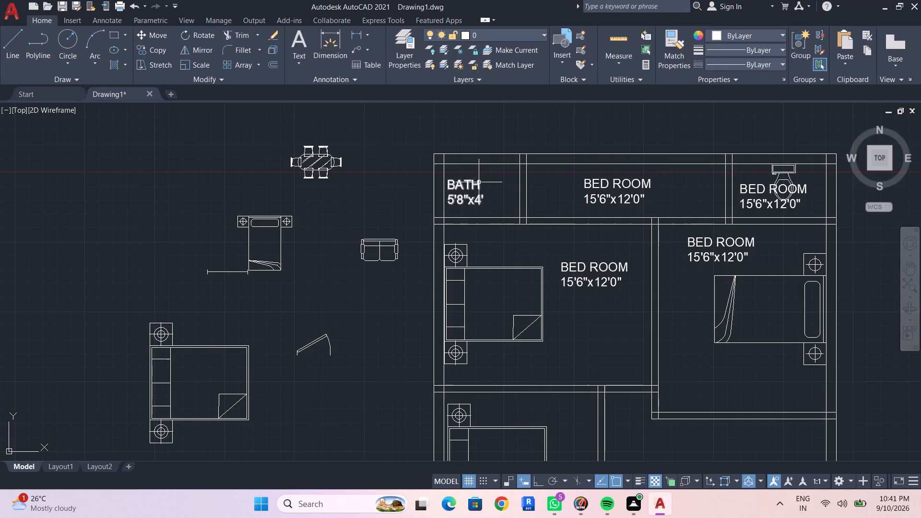
# Nudge the BATH label horizontally toward the middle of its room.
pyautogui.click(479, 182)
pyautogui.press('Right')
pyautogui.press('Right')
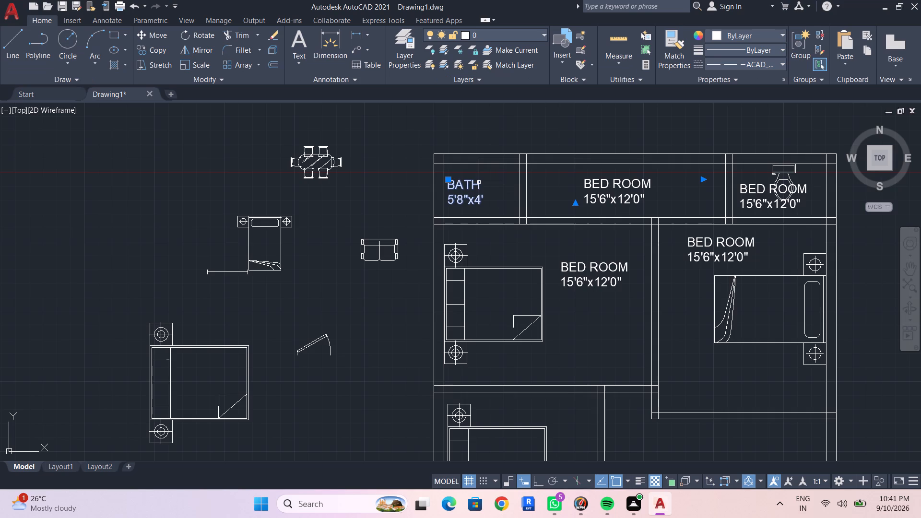
pyautogui.hotkey('ctrl', 'Right')
pyautogui.hotkey('ctrl', 'Right')
pyautogui.hotkey('ctrl', 'Right')
pyautogui.hotkey('ctrl', 'Right')
pyautogui.hotkey('ctrl', 'Right')
pyautogui.hotkey('ctrl', 'Right')
pyautogui.hotkey('ctrl', 'Right')
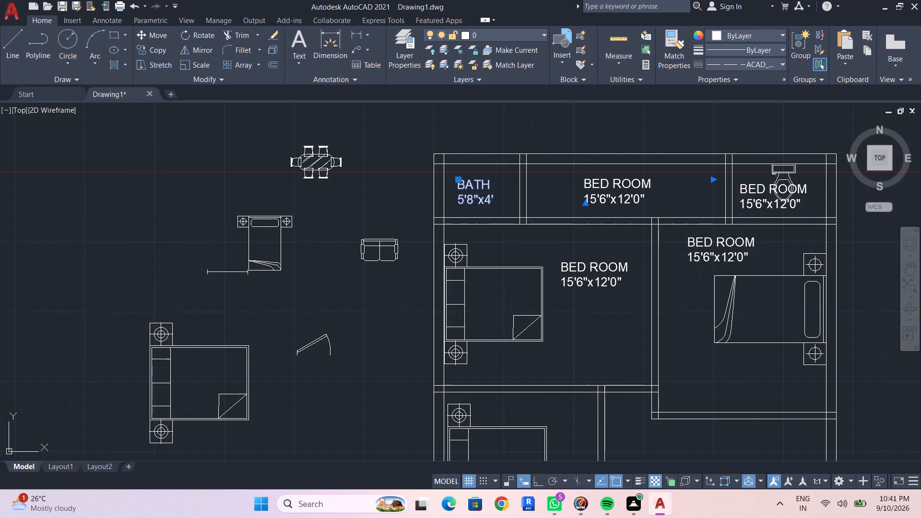
pyautogui.hotkey('ctrl', 'Right')
# Replace the label text in the top middle space with 0.T.S and 14'10"4' on two lines.
pyautogui.tripleClick(594, 183)
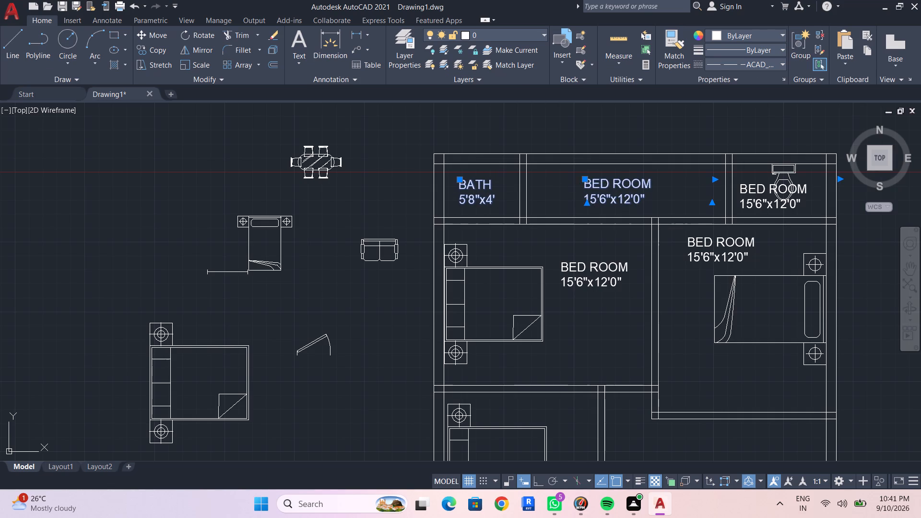
pyautogui.click(659, 188)
pyautogui.press('Escape')
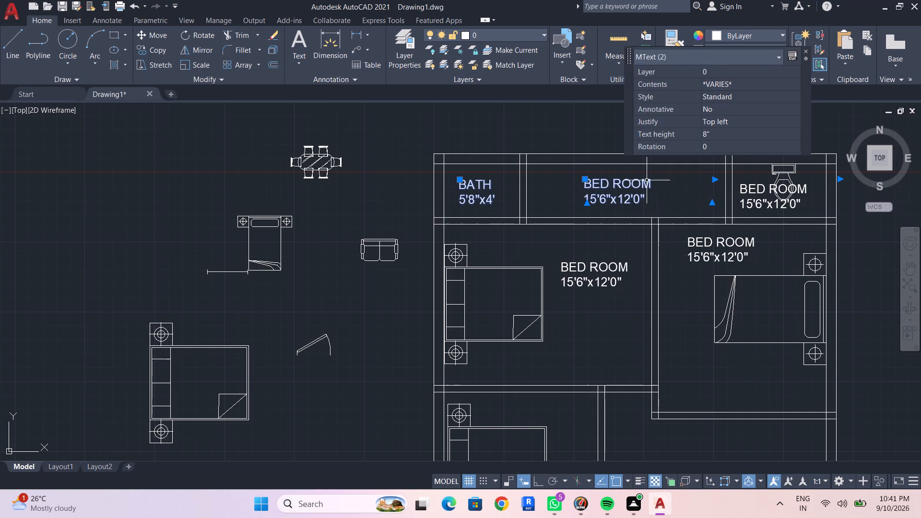
pyautogui.press('Escape')
pyautogui.click(643, 180)
pyautogui.doubleClick(644, 185)
pyautogui.moveTo(648, 203); pyautogui.dragTo(587, 185)
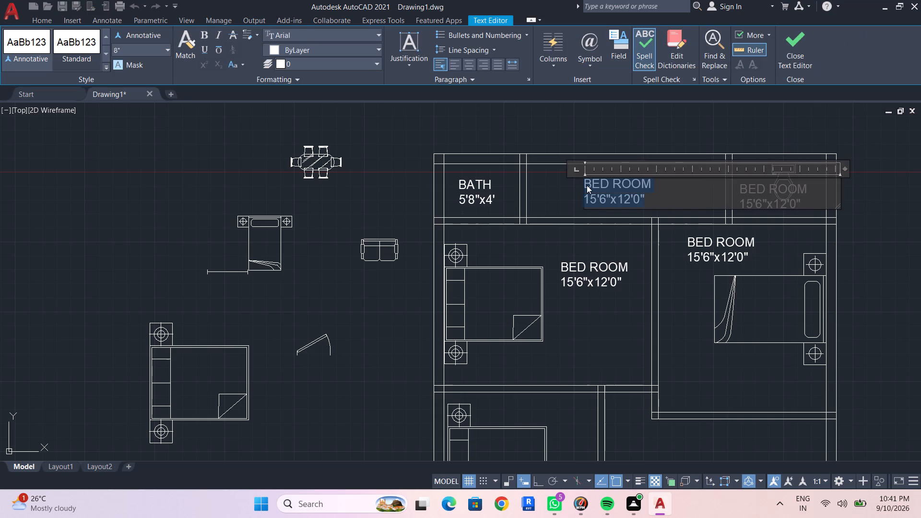
pyautogui.press('BackSpace')
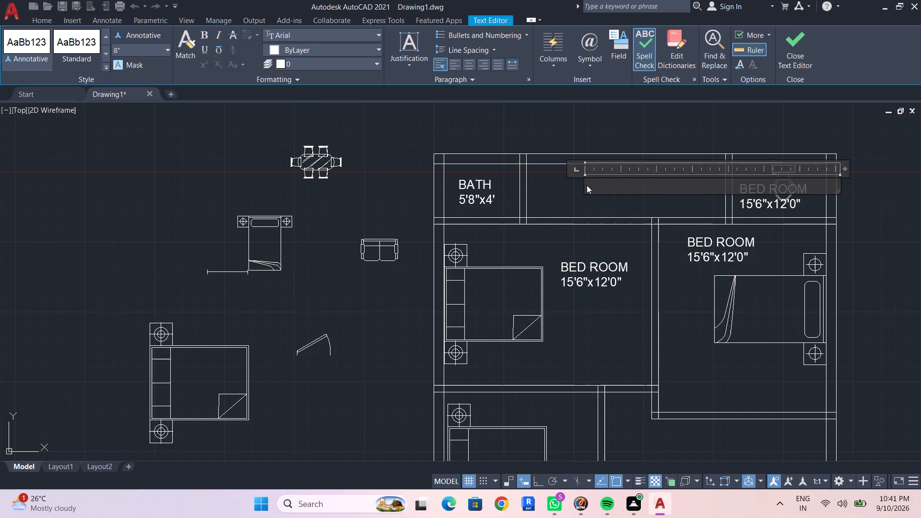
pyautogui.press('0')
pyautogui.press('.')
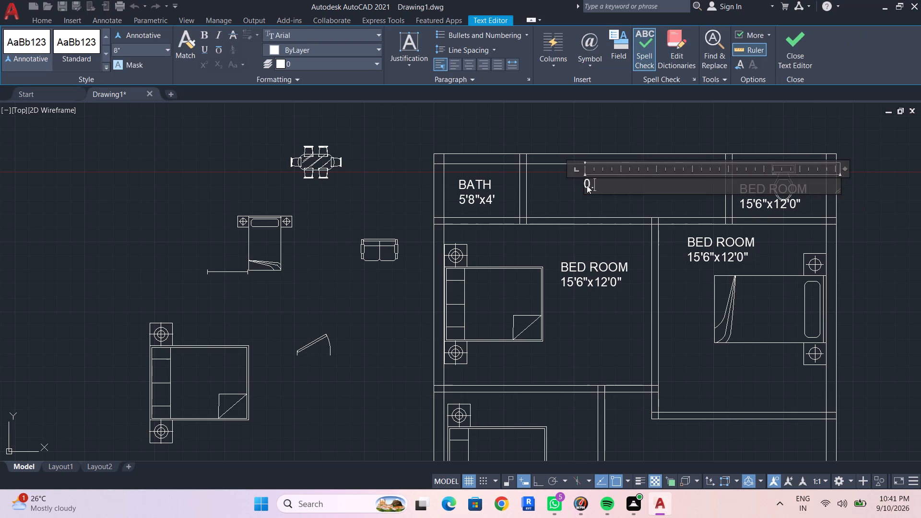
pyautogui.write('T.S')
pyautogui.press('Return')
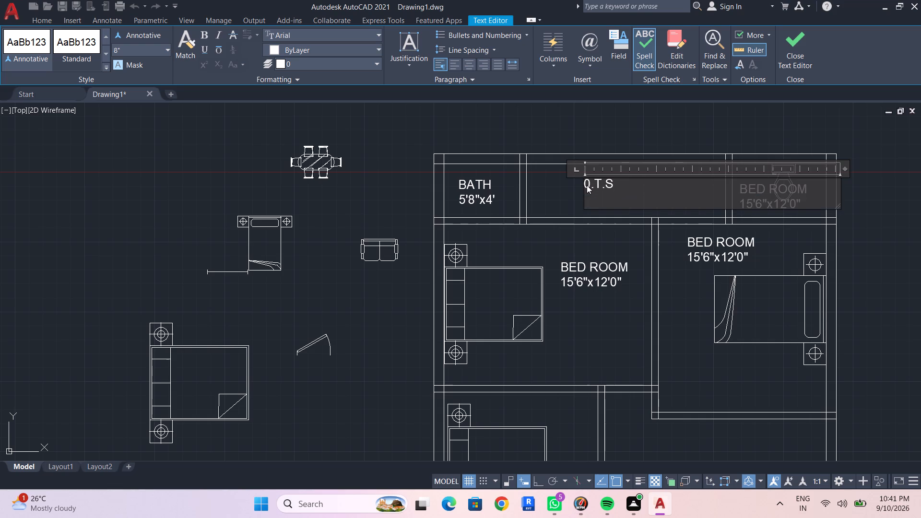
pyautogui.write('14\'10"')
pyautogui.hotkey('ctrl', 'x')
pyautogui.press('4')
pyautogui.press("'")
pyautogui.click(569, 208)
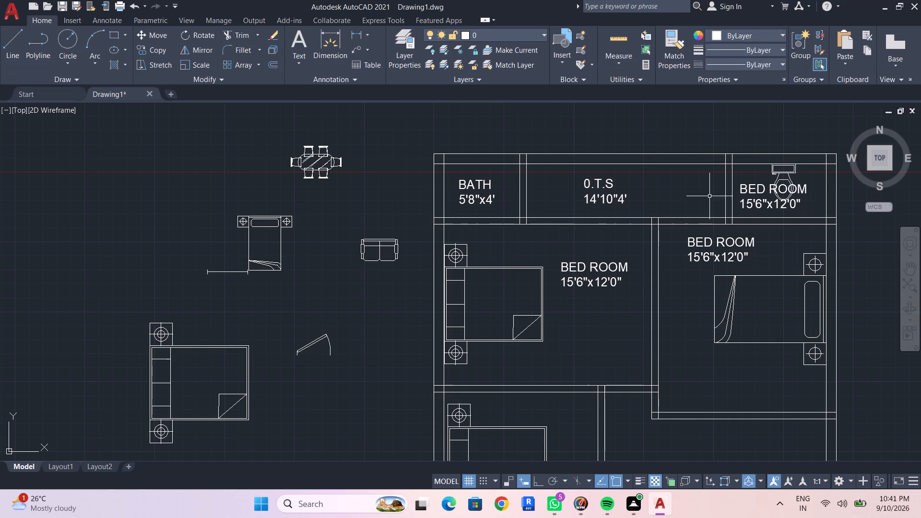
# Replace the label text in the plan's top-right small room with TOILET and 7'x4' on two lines.
pyautogui.doubleClick(754, 189)
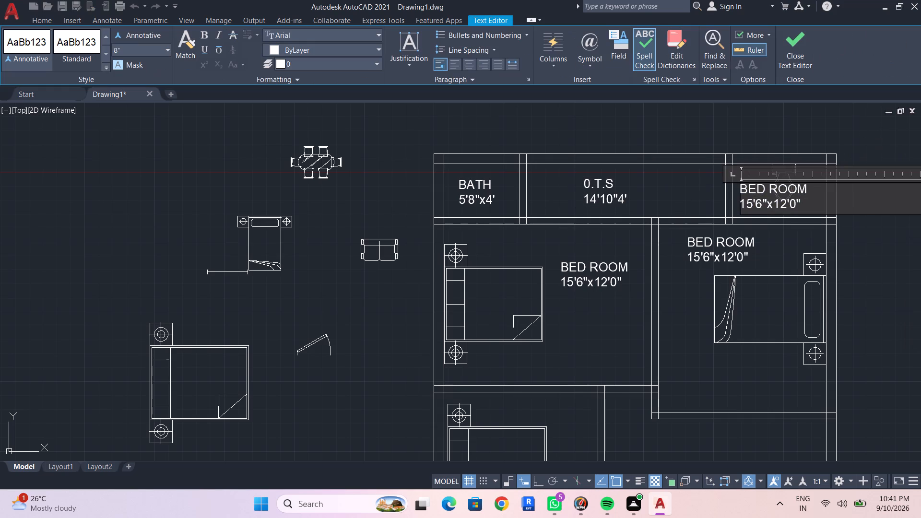
pyautogui.moveTo(805, 202); pyautogui.dragTo(742, 188)
pyautogui.press('BackSpace')
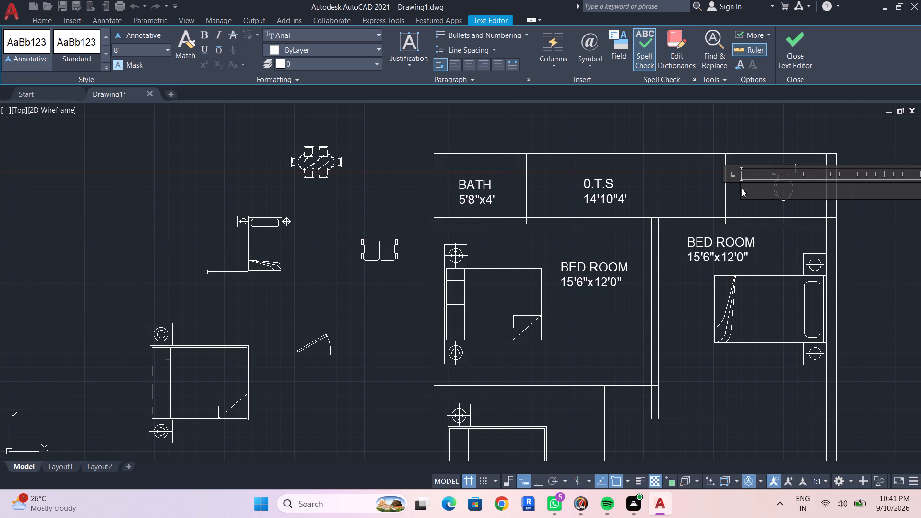
pyautogui.press('t')
pyautogui.press('o')
pyautogui.write('ILET')
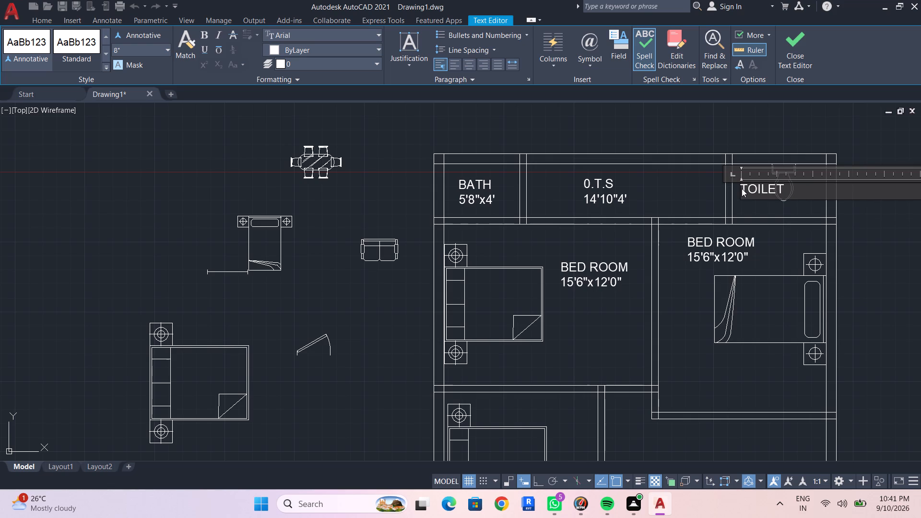
pyautogui.press('Return')
pyautogui.press('7')
pyautogui.press("'")
pyautogui.hotkey('ctrl', 'x')
pyautogui.hotkey('shift', 'x')
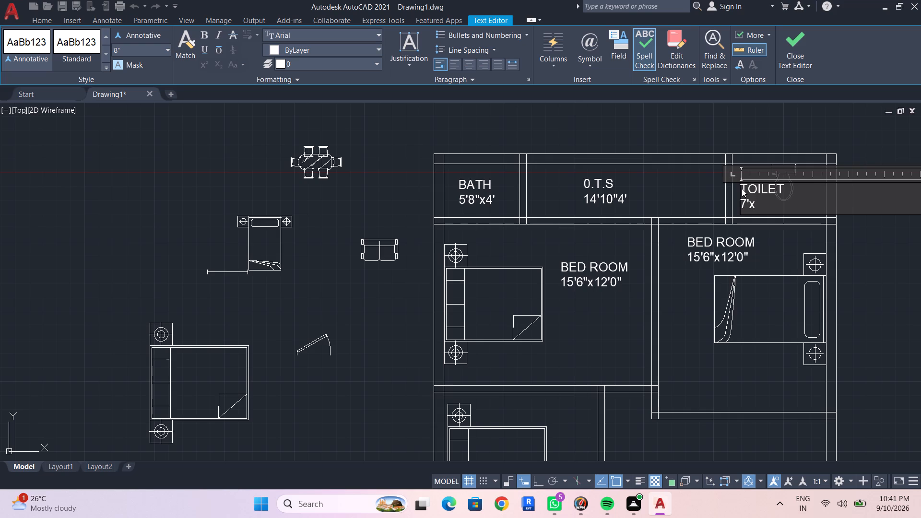
pyautogui.write("4'")
pyautogui.press('Return')
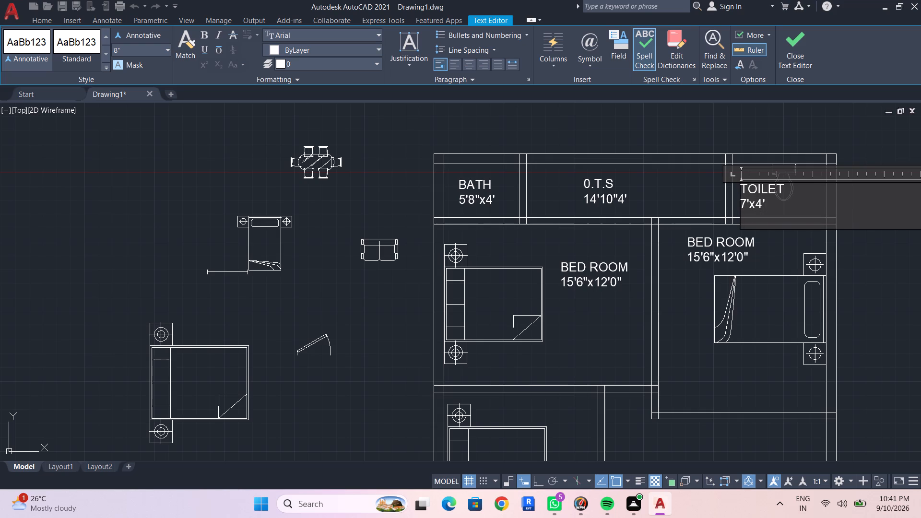
pyautogui.click(875, 269)
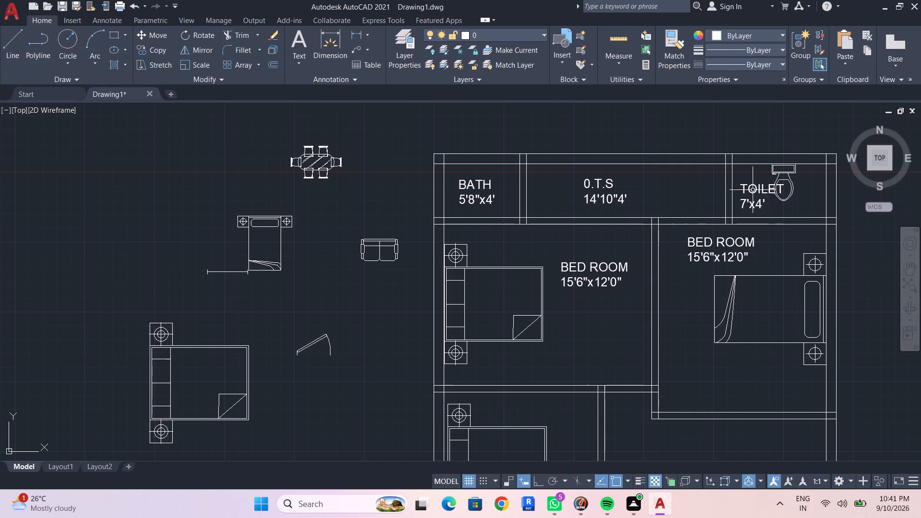
# Scale the TOILET label down to about 3/4 of its size, using a base point at its lower-left corner.
pyautogui.click(753, 187)
pyautogui.write('SC')
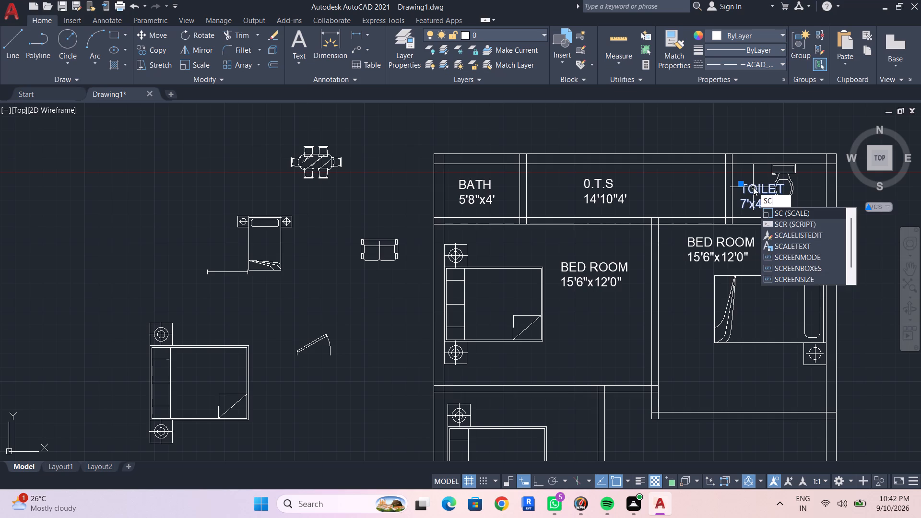
pyautogui.press('space')
pyautogui.click(745, 205)
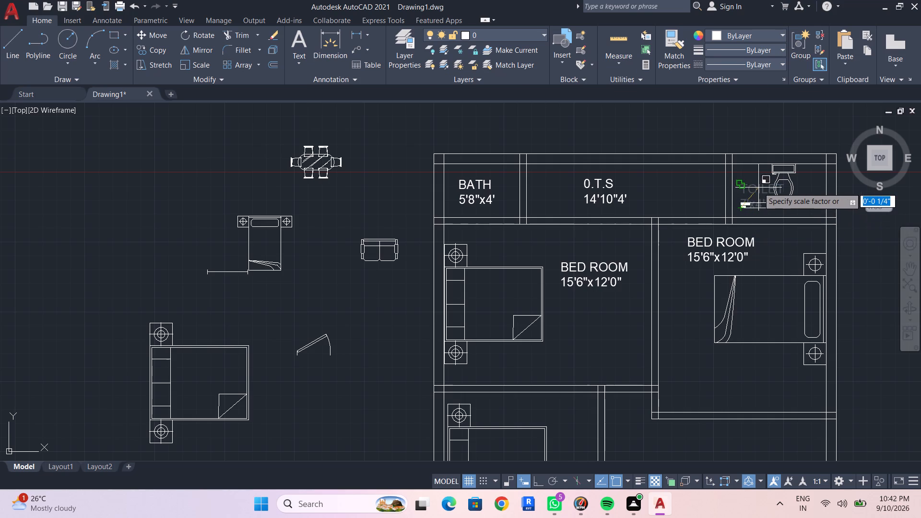
pyautogui.click(763, 122)
pyautogui.press('Escape')
# Change the size line of the BED ROOM label below the toilet to 12'3"x14'.
pyautogui.moveTo(767, 272); pyautogui.dragTo(749, 234, button='middle')
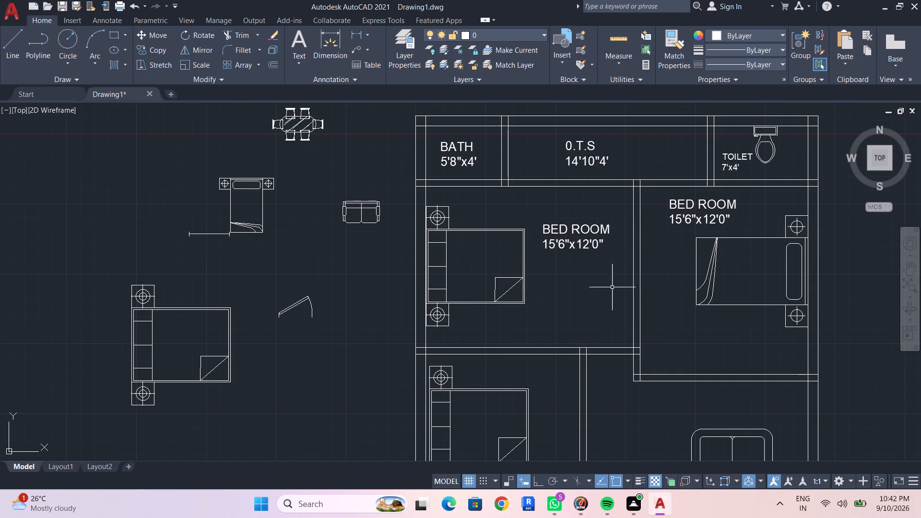
pyautogui.moveTo(600, 302); pyautogui.dragTo(579, 241, button='middle')
pyautogui.scroll(-1, 572, 241)
pyautogui.moveTo(573, 243); pyautogui.dragTo(575, 247, button='middle')
pyautogui.moveTo(563, 232); pyautogui.dragTo(564, 243, button='middle')
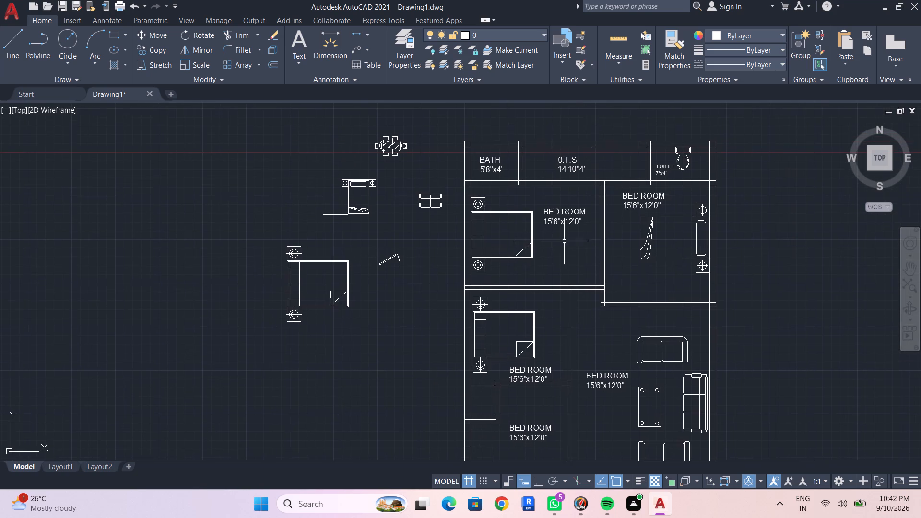
pyautogui.scroll(1, 562, 224)
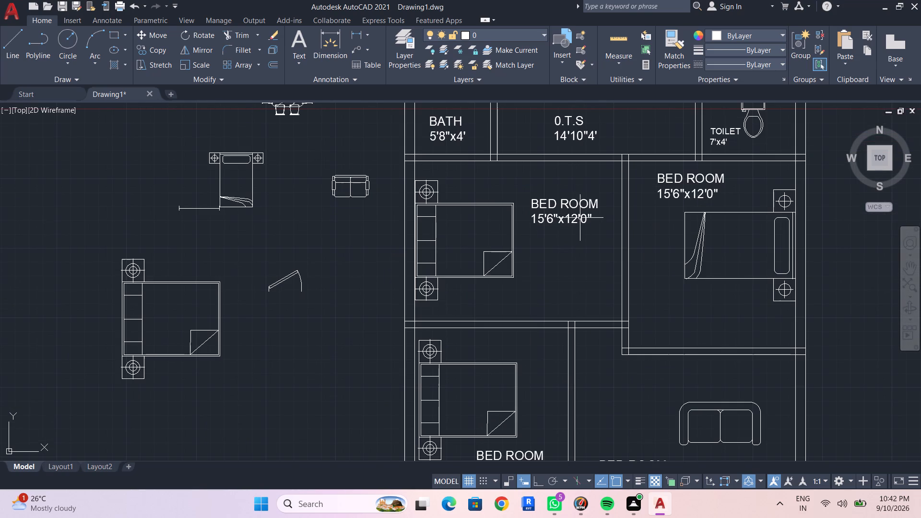
pyautogui.click(684, 196)
pyautogui.doubleClick(685, 196)
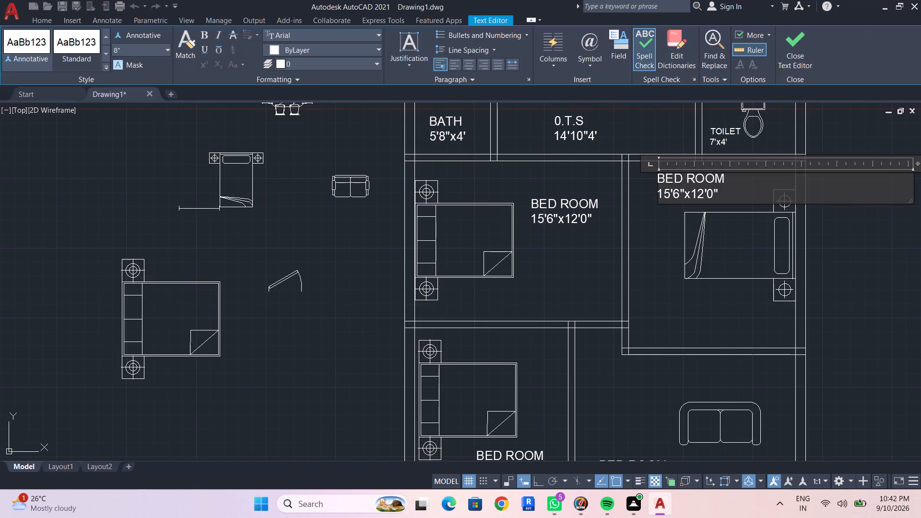
pyautogui.click(716, 192)
pyautogui.moveTo(720, 191); pyautogui.dragTo(655, 192)
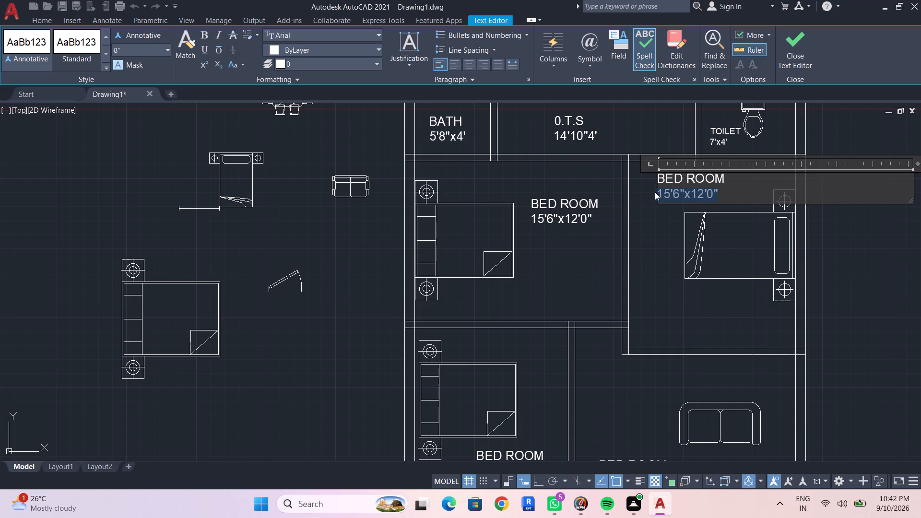
pyautogui.write('12\'3"')
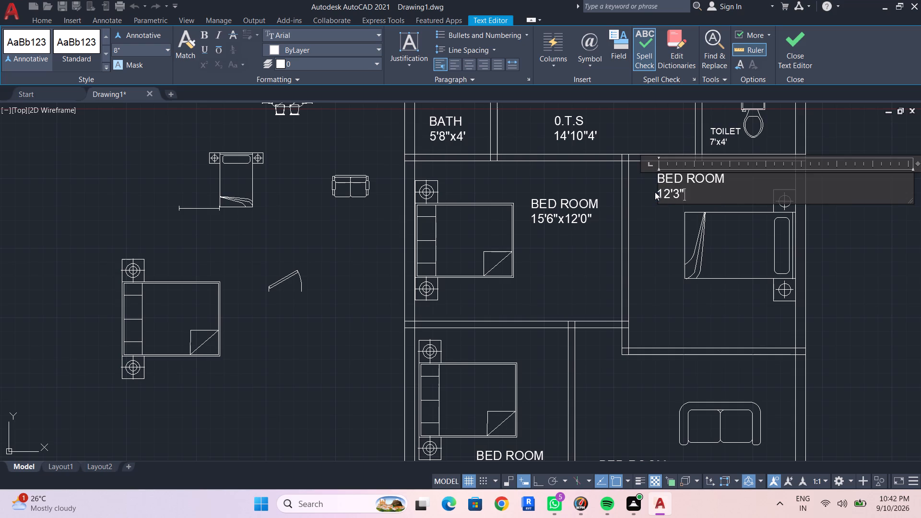
pyautogui.hotkey('ctrl', 'x')
pyautogui.write("14'")
pyautogui.press('BackSpace')
pyautogui.press('BackSpace')
pyautogui.press('BackSpace')
pyautogui.hotkey('shift', 'x')
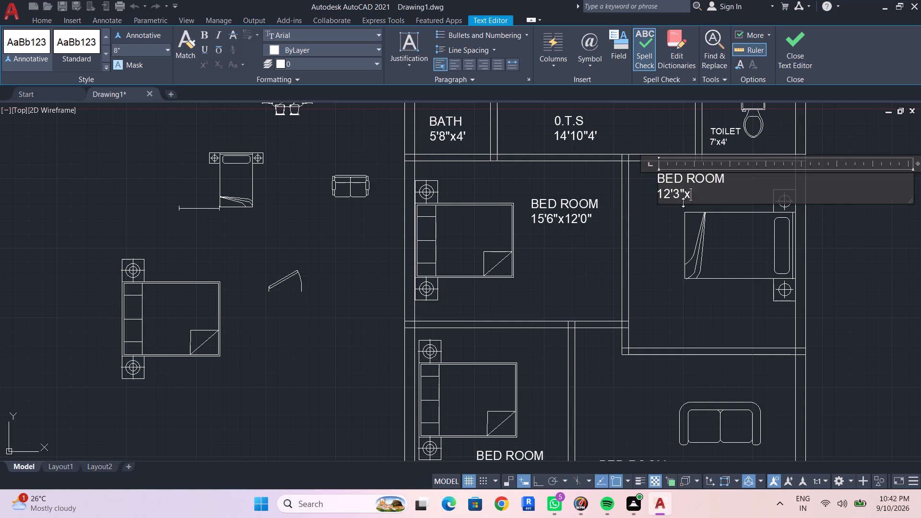
pyautogui.write("14'")
pyautogui.press('Return')
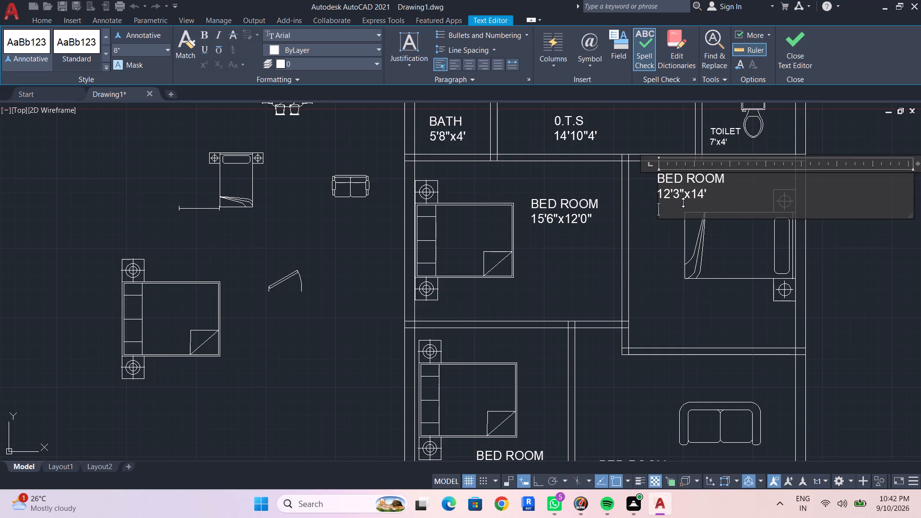
pyautogui.click(674, 334)
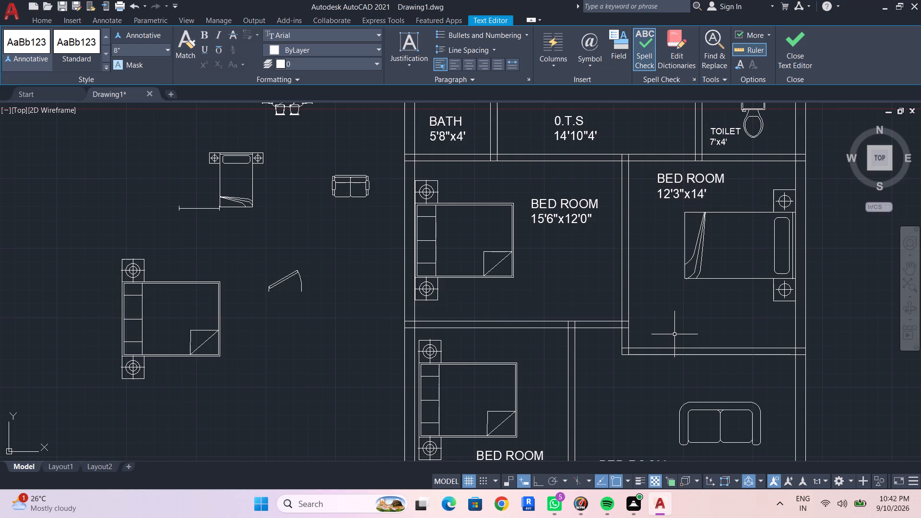
pyautogui.press('Escape')
pyautogui.press('Escape')
# Change the size line of the BED ROOM label under the lower-left bed to 11'6"x11'.
pyautogui.moveTo(650, 298); pyautogui.dragTo(650, 291, button='middle')
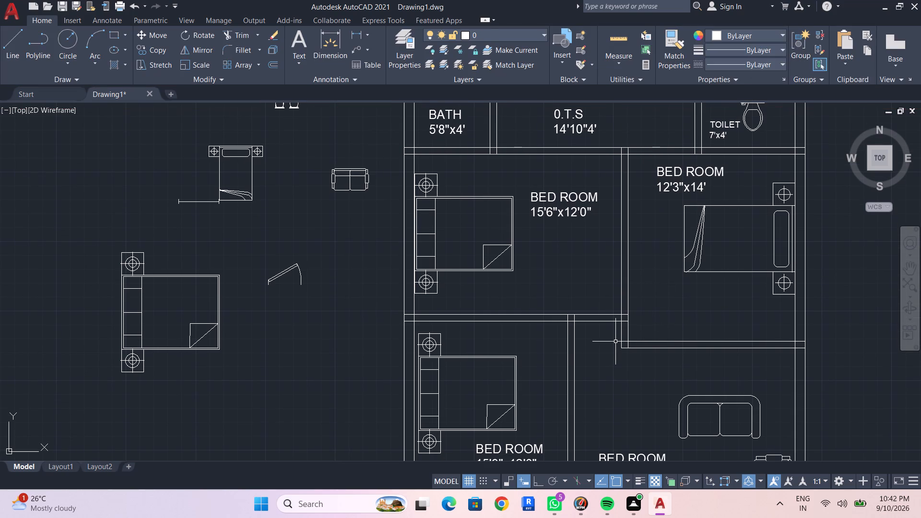
pyautogui.scroll(-1, 552, 353)
pyautogui.moveTo(553, 353); pyautogui.dragTo(582, 281, button='middle')
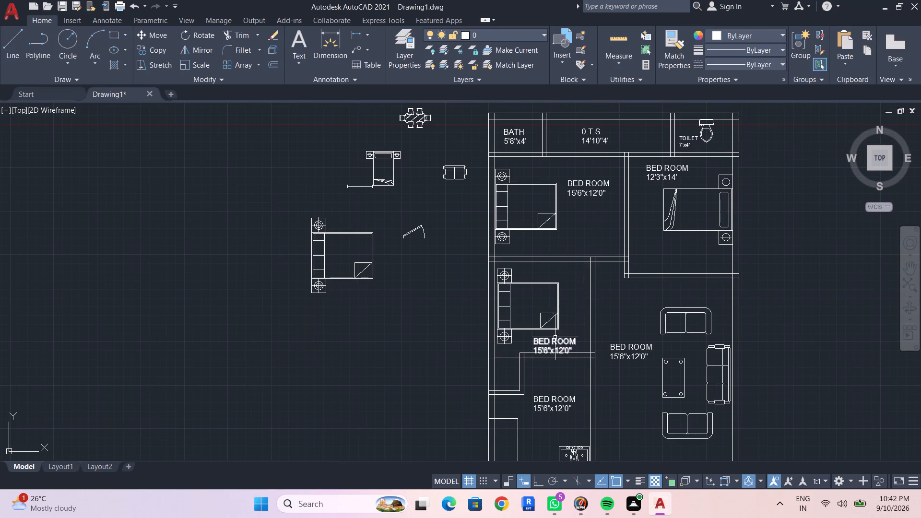
pyautogui.scroll(1, 555, 333)
pyautogui.moveTo(560, 320); pyautogui.dragTo(548, 224, button='middle')
pyautogui.click(543, 248)
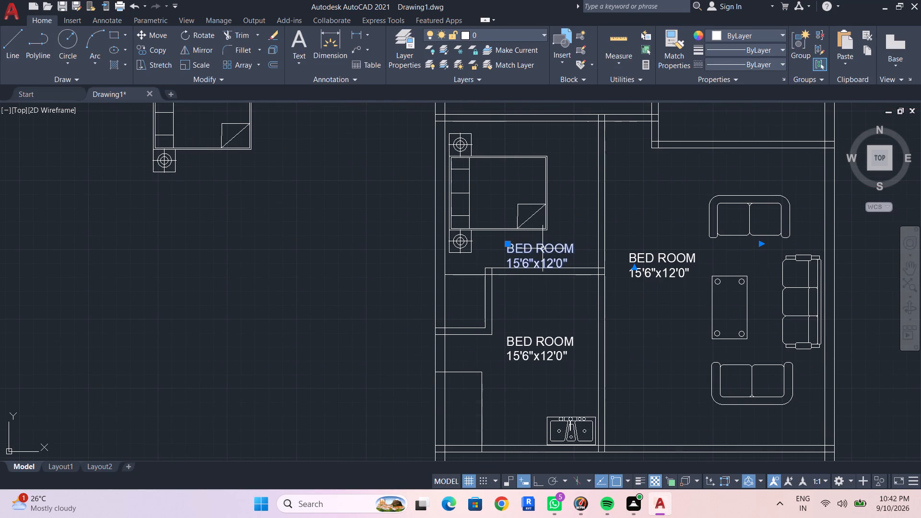
pyautogui.doubleClick(548, 260)
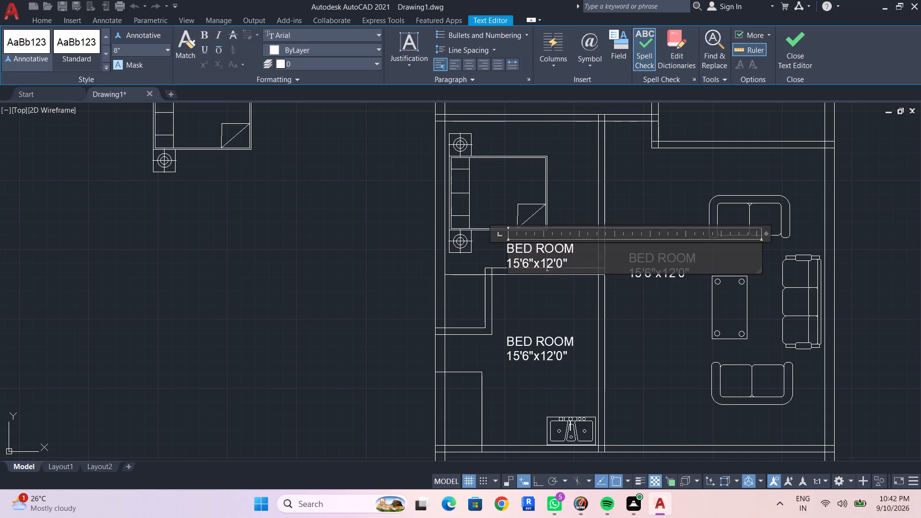
pyautogui.click(571, 261)
pyautogui.moveTo(571, 261); pyautogui.dragTo(499, 261)
pyautogui.write("11'6")
pyautogui.hotkey('shift', '"')
pyautogui.hotkey('ctrl', 'x')
pyautogui.write("11'")
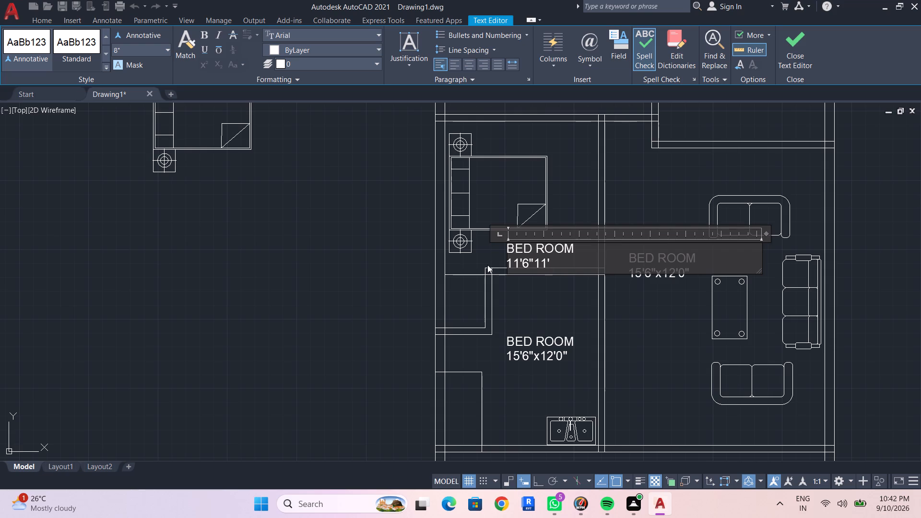
pyautogui.press('BackSpace')
pyautogui.press('BackSpace')
pyautogui.press('BackSpace')
pyautogui.hotkey('shift', 'x')
pyautogui.write("11'")
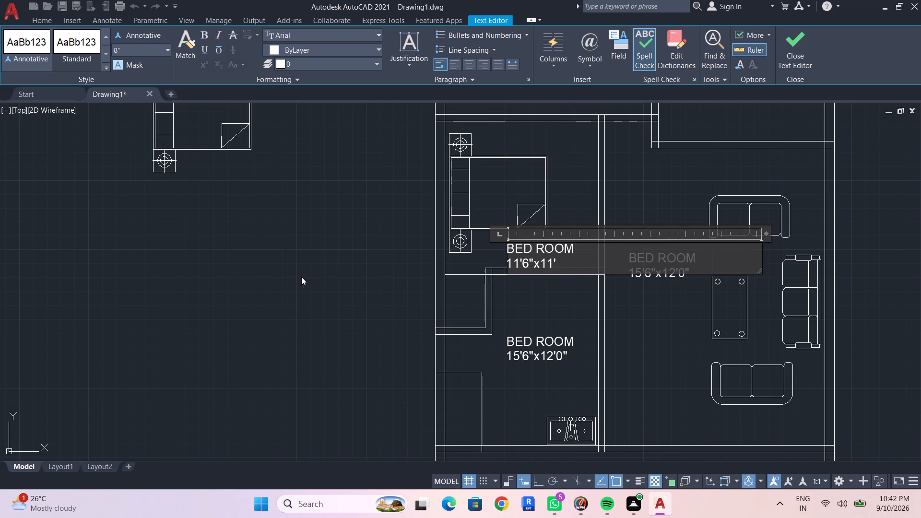
pyautogui.click(561, 202)
# Move the 11'6"x11' BED ROOM label from below the lower-left bed up to the foot of that bed.
pyautogui.click(544, 251)
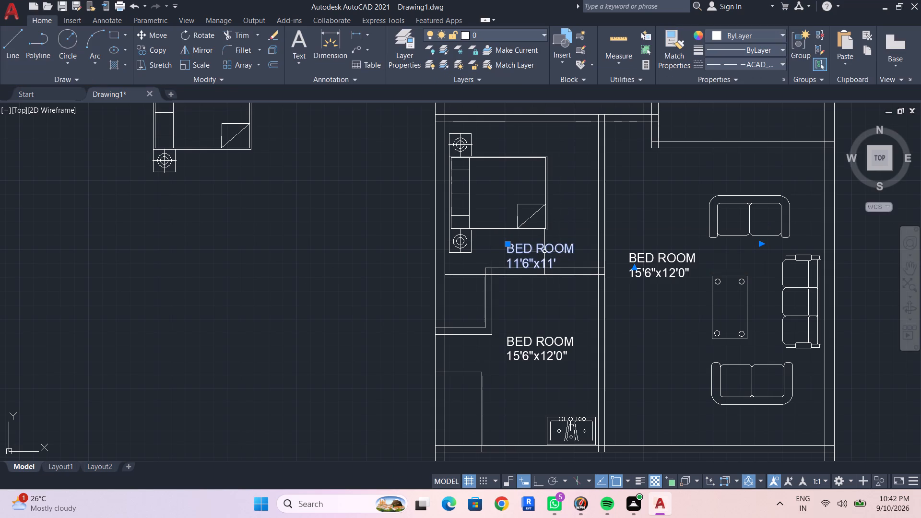
pyautogui.press('m')
pyautogui.press('space')
pyautogui.moveTo(543, 252); pyautogui.dragTo(558, 213)
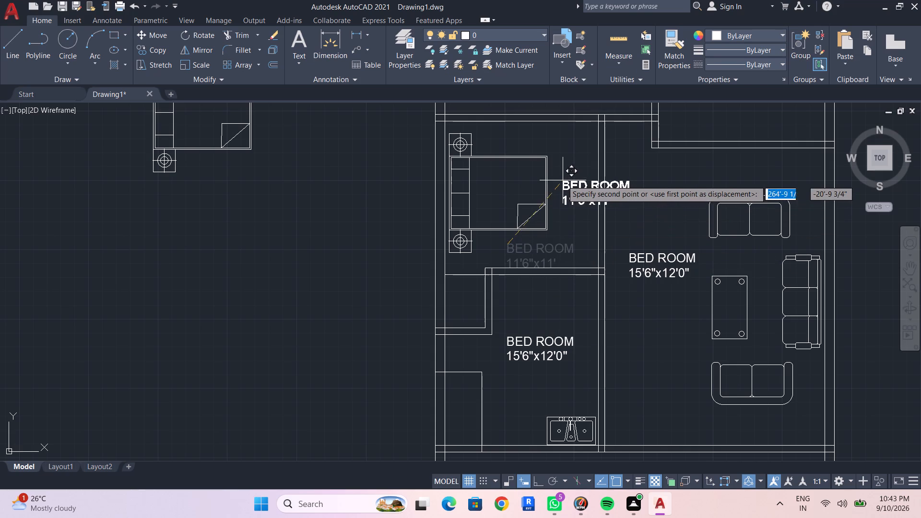
pyautogui.click(552, 183)
pyautogui.press('Escape')
# Rotate the 11'6"x11' BED ROOM label a quarter turn so that it reads vertically from bottom to top.
pyautogui.click(554, 185)
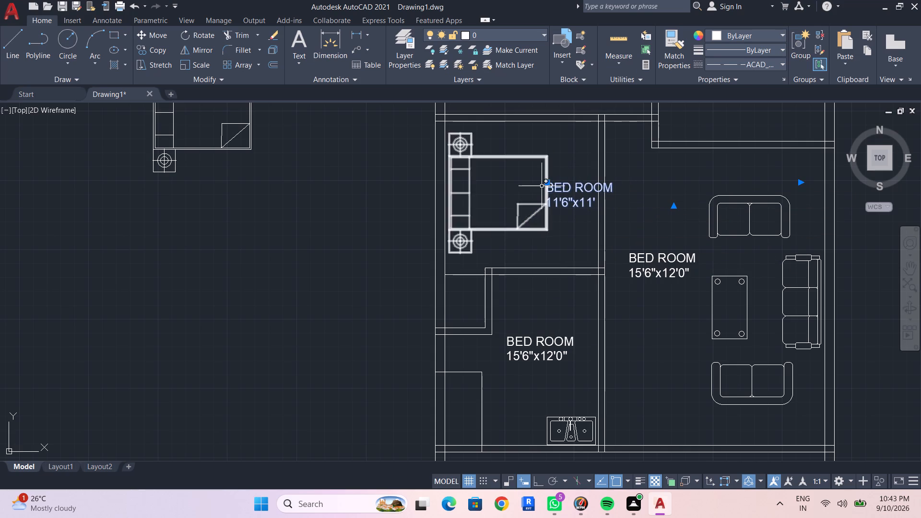
pyautogui.press('r')
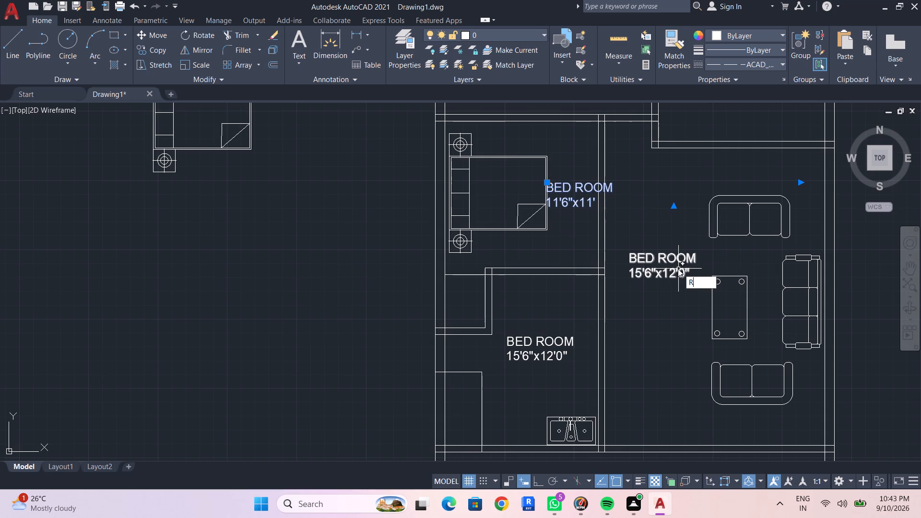
pyautogui.write('O')
pyautogui.press('space')
pyautogui.moveTo(610, 184); pyautogui.dragTo(610, 177)
pyautogui.click(605, 171)
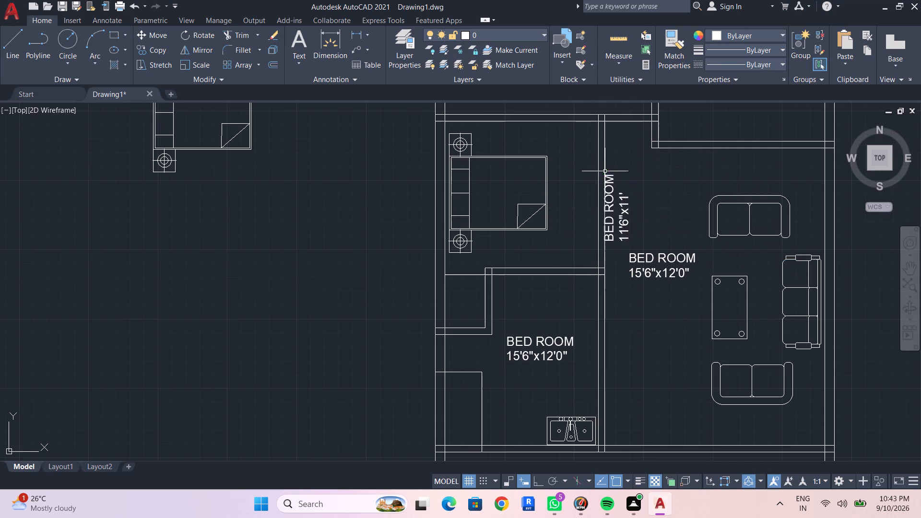
pyautogui.press('Escape')
# Move the vertical 11'6"x11' BED ROOM label into the gap between the foot of the bed and the partition wall.
pyautogui.click(607, 206)
pyautogui.press('m')
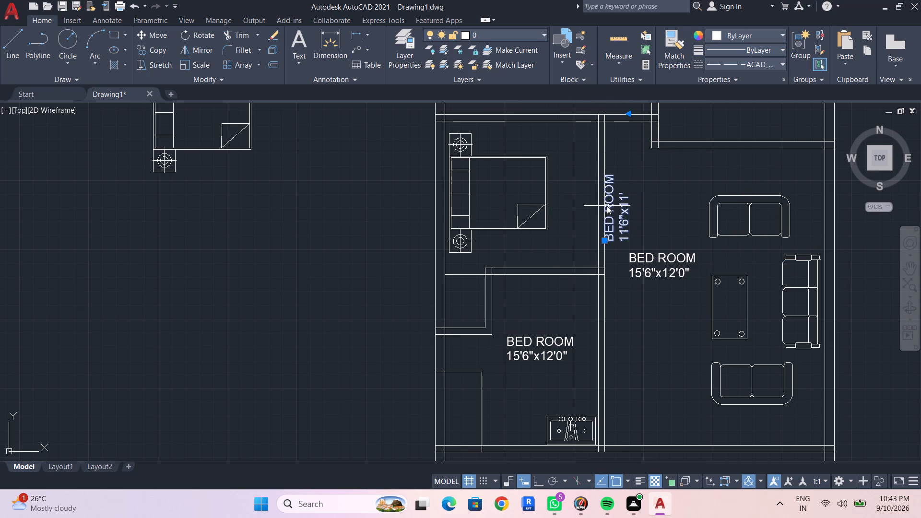
pyautogui.press('space')
pyautogui.click(612, 211)
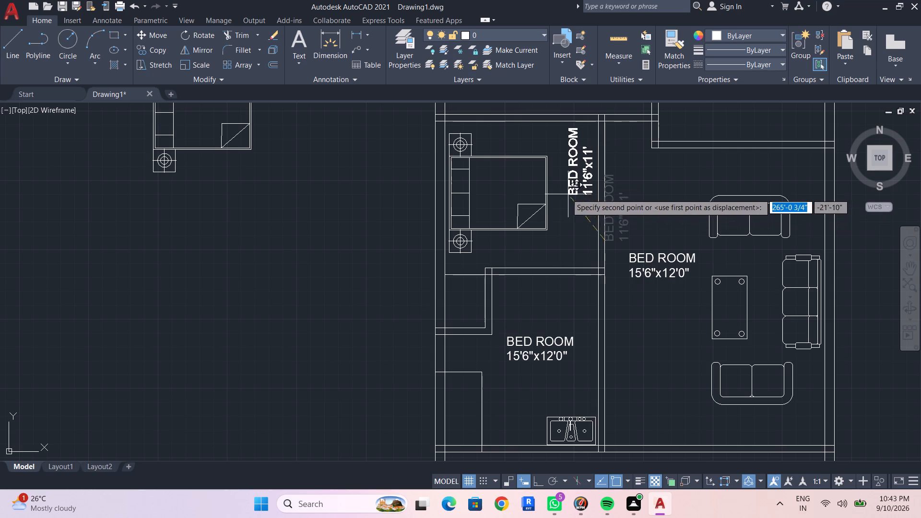
pyautogui.click(563, 222)
pyautogui.press('Escape')
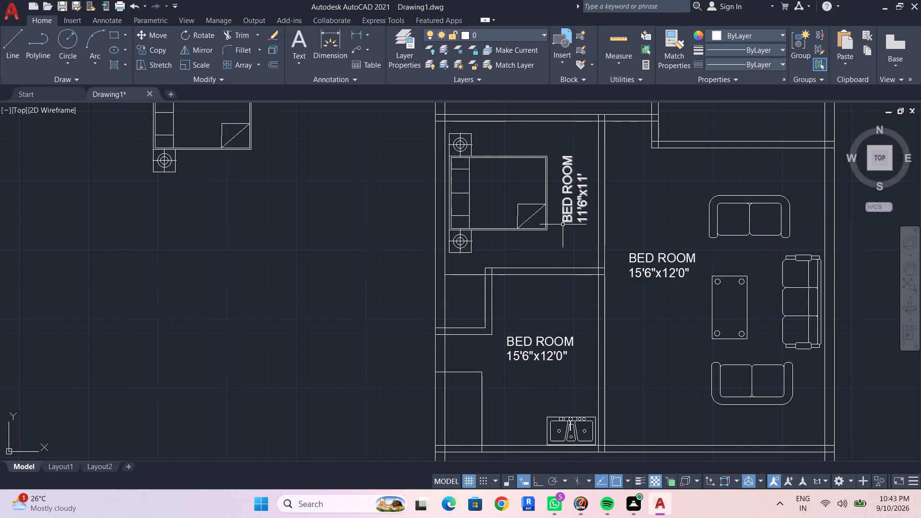
# Replace the text of the BED ROOM label beside the sofa set with LIVING HALL and start a second line.
pyautogui.moveTo(567, 252); pyautogui.dragTo(537, 240, button='middle')
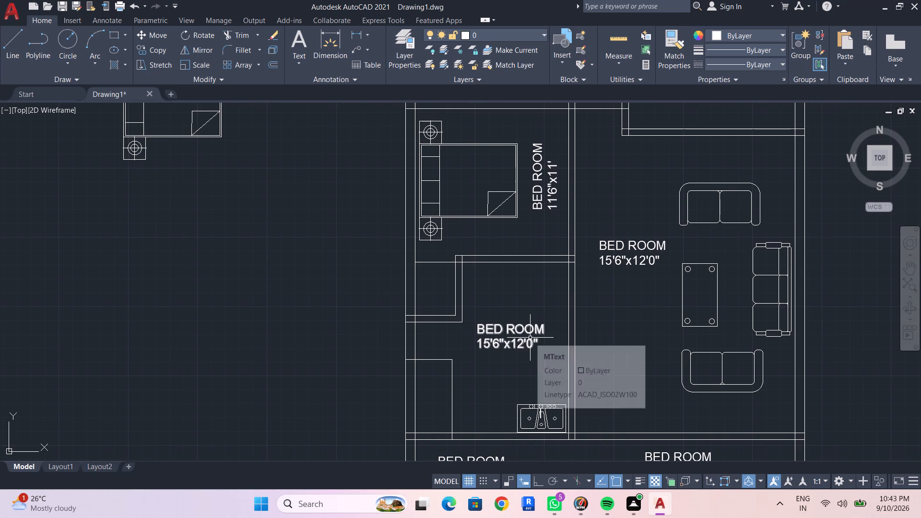
pyautogui.moveTo(593, 330); pyautogui.dragTo(562, 251, button='middle')
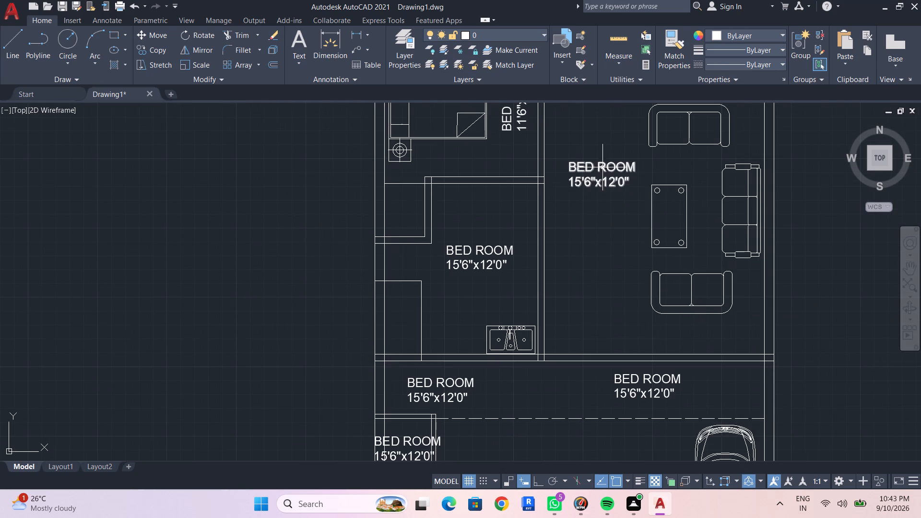
pyautogui.click(603, 166)
pyautogui.doubleClick(613, 184)
pyautogui.click(632, 178)
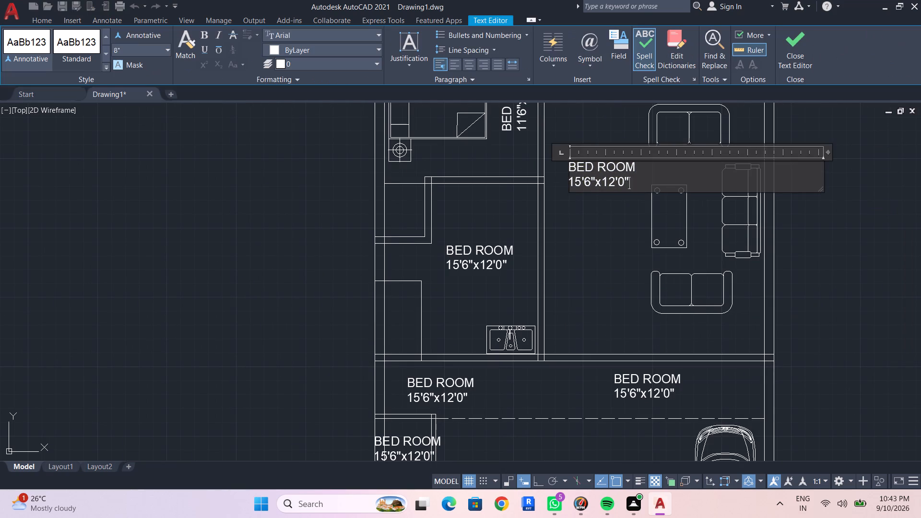
pyautogui.moveTo(632, 178); pyautogui.dragTo(568, 165)
pyautogui.press('BackSpace')
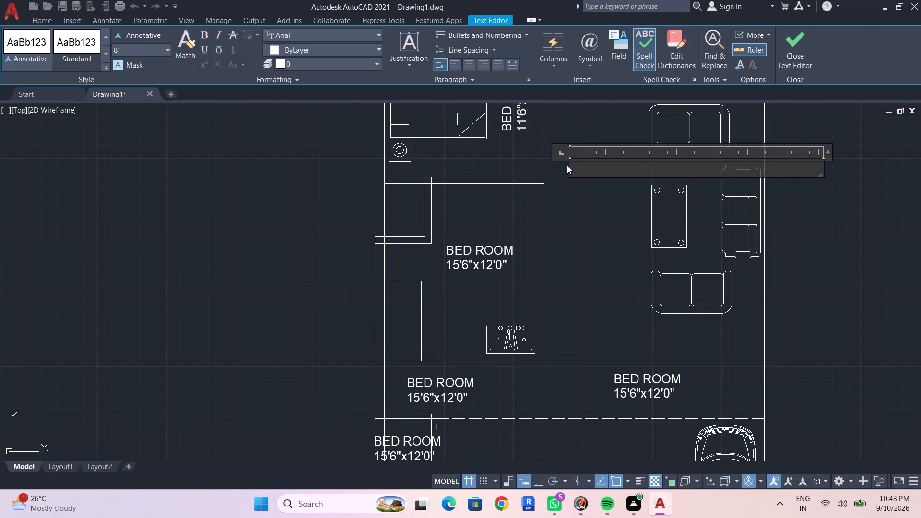
pyautogui.write('LIVING HALL')
pyautogui.press('Return')
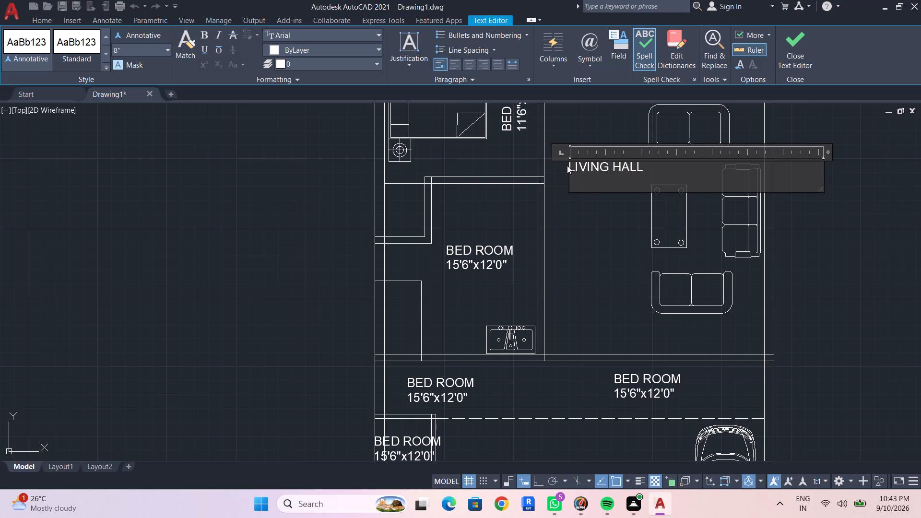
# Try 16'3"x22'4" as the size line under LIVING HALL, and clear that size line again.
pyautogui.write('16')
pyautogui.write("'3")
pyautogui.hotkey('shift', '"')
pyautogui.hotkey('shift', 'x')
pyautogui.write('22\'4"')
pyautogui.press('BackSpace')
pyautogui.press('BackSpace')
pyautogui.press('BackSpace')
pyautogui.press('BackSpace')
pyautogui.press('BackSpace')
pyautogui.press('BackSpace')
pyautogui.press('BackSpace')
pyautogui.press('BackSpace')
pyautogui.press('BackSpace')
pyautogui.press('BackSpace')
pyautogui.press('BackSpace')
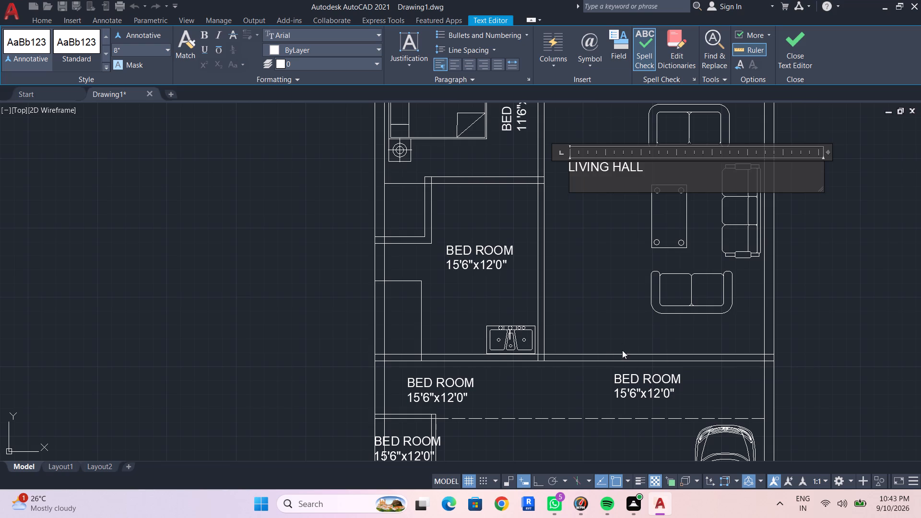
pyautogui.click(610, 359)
# Measure the living hall's clear width and length between its walls.
pyautogui.click(620, 43)
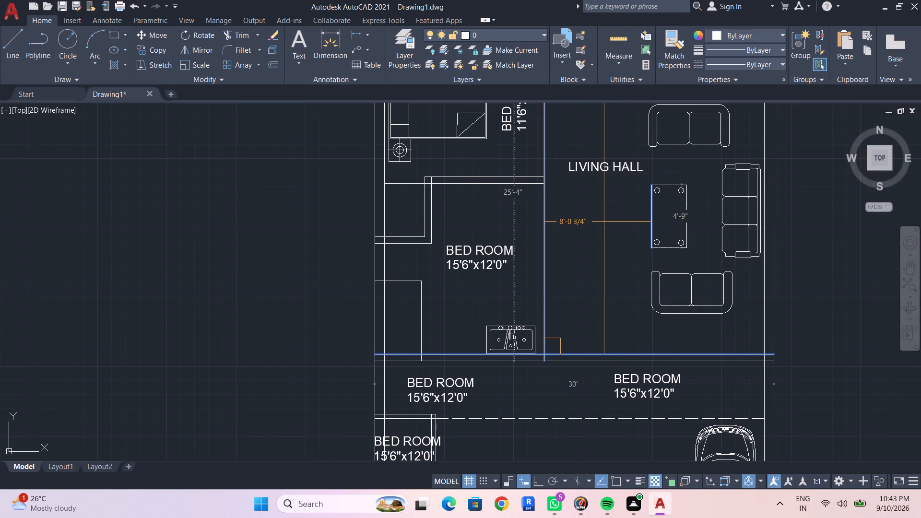
pyautogui.moveTo(604, 232); pyautogui.dragTo(472, 286, button='middle')
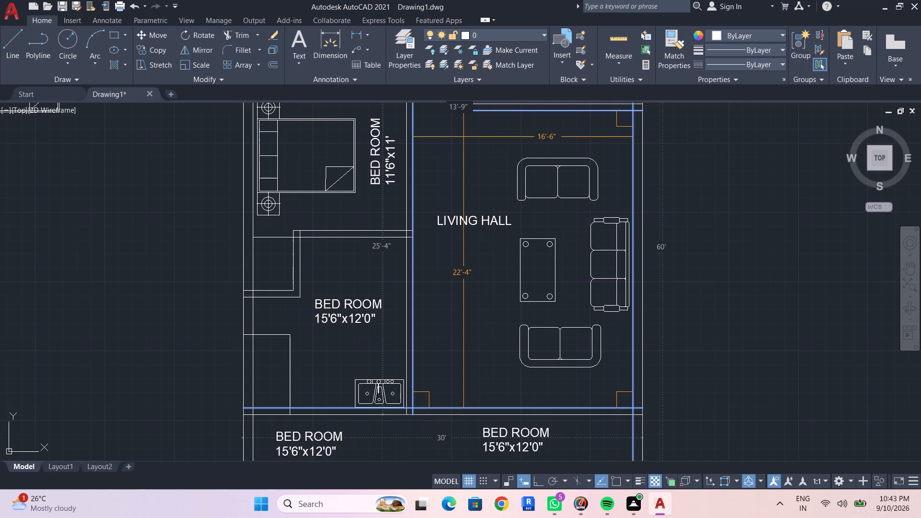
pyautogui.press('`')
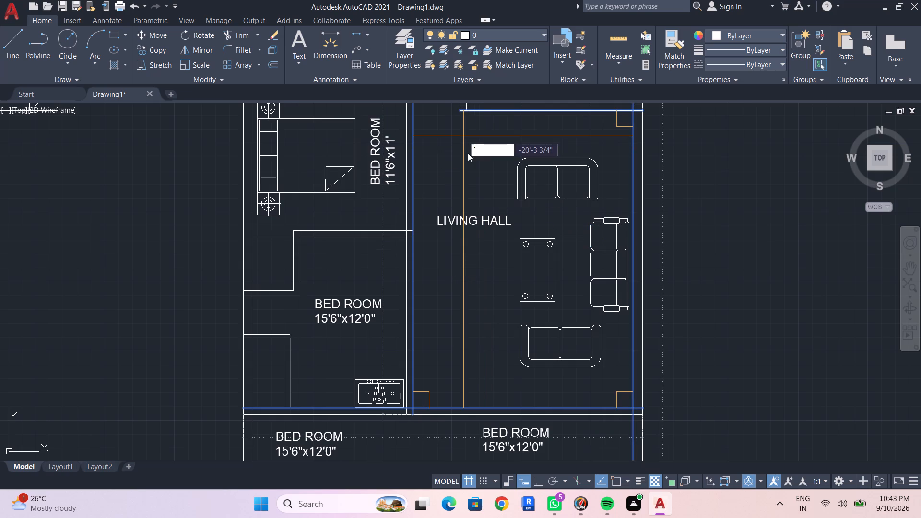
pyautogui.press('`')
pyautogui.press('Escape')
pyautogui.press('Escape')
# Add the size line 16'6"x22'4" below LIVING HALL in the living hall label.
pyautogui.doubleClick(488, 219)
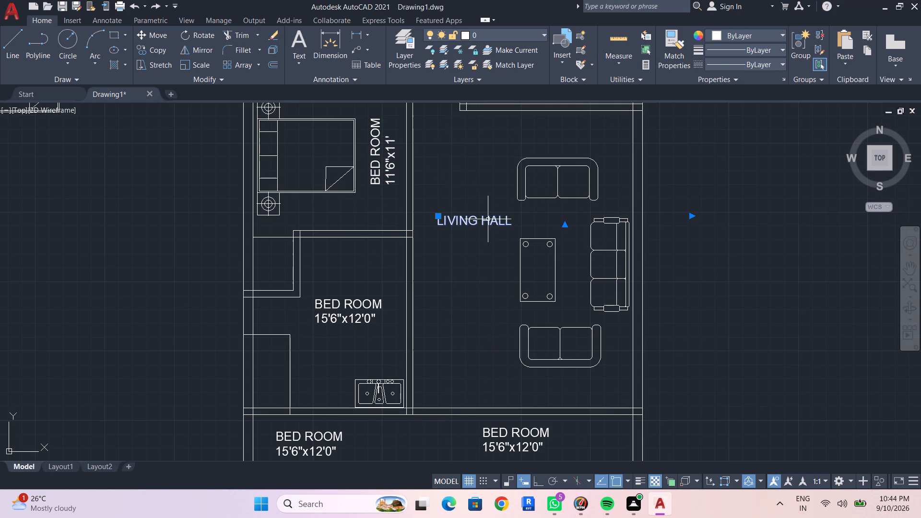
pyautogui.click(515, 224)
pyautogui.press('Return')
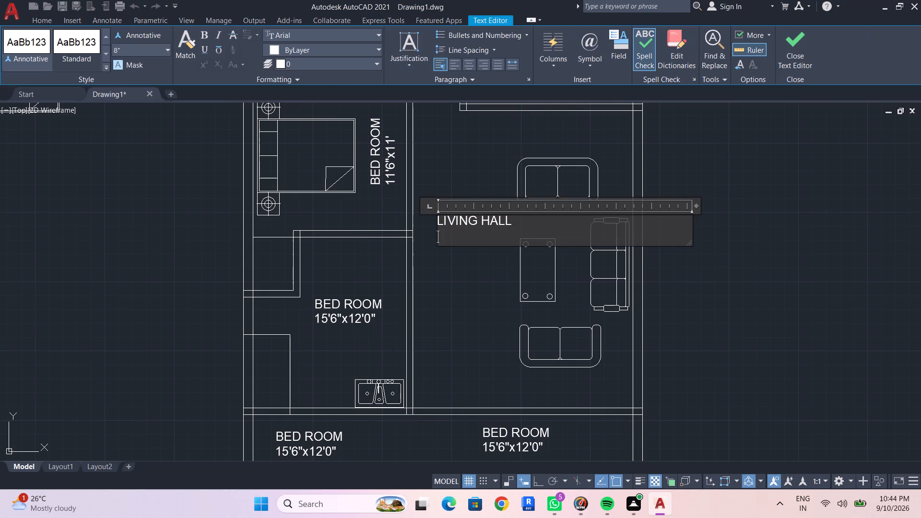
pyautogui.write('16\'6"')
pyautogui.hotkey('shift', 'x')
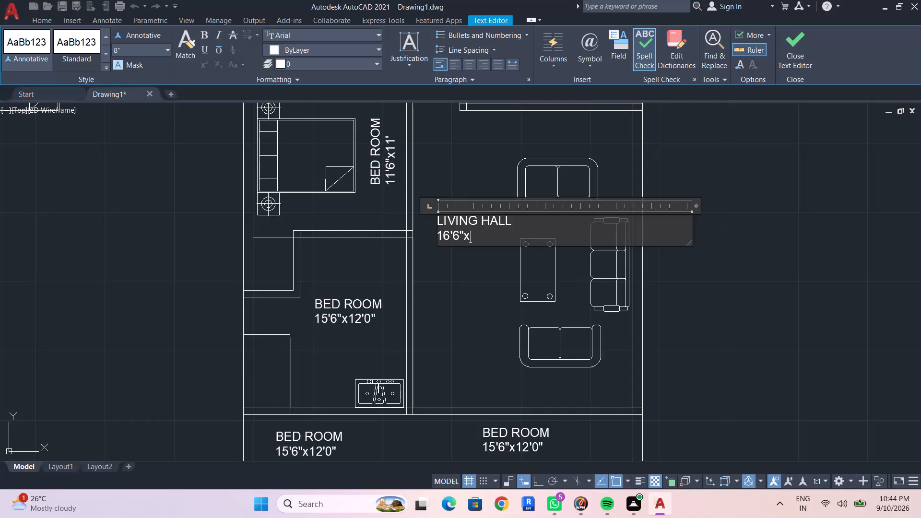
pyautogui.write('22\'4"')
pyautogui.press('Return')
pyautogui.click(480, 306)
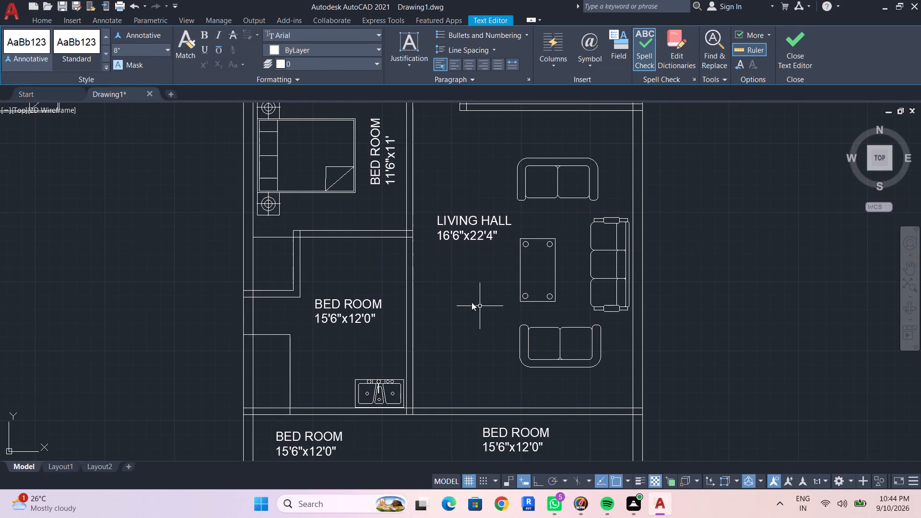
pyautogui.press('Escape')
# Measure the clear width and length of the room containing the sink.
pyautogui.moveTo(470, 309); pyautogui.dragTo(521, 226, button='middle')
pyautogui.middleClick(433, 271)
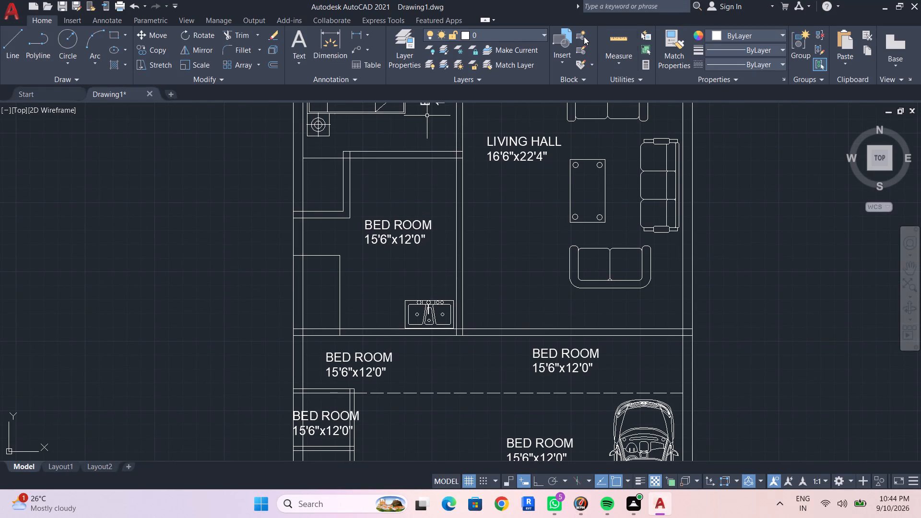
pyautogui.moveTo(618, 42); pyautogui.dragTo(614, 51)
pyautogui.click(616, 39)
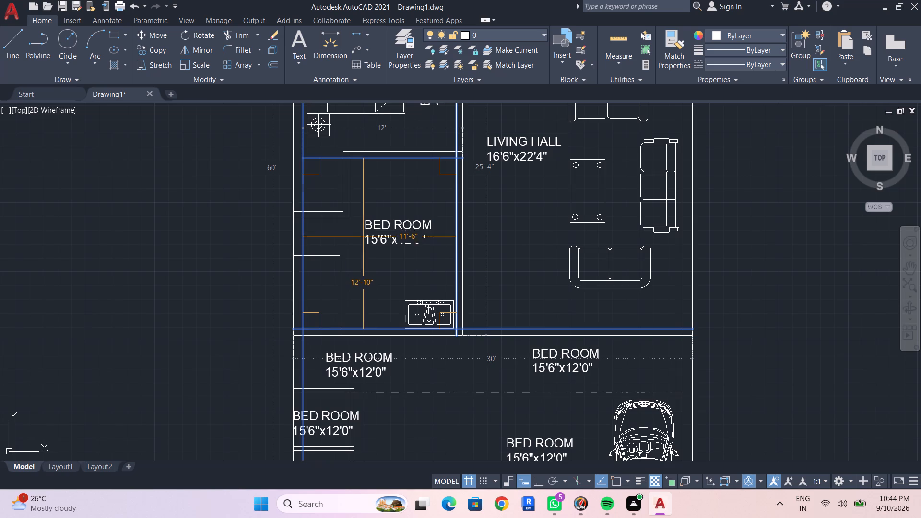
pyautogui.press('Escape')
# Change the size line of the BED ROOM label above the sink to 11'6"x12'10".
pyautogui.click(388, 238)
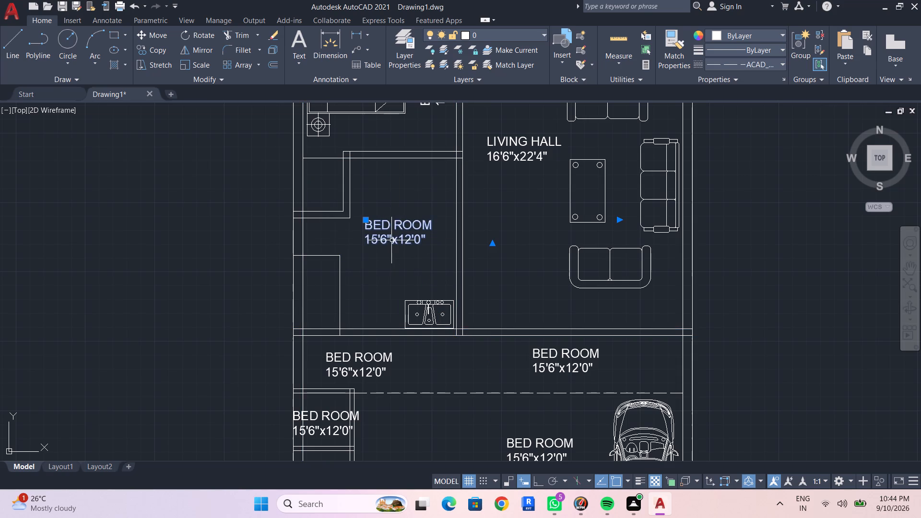
pyautogui.doubleClick(391, 240)
pyautogui.click(430, 245)
pyautogui.moveTo(430, 244); pyautogui.dragTo(360, 238)
pyautogui.write('11')
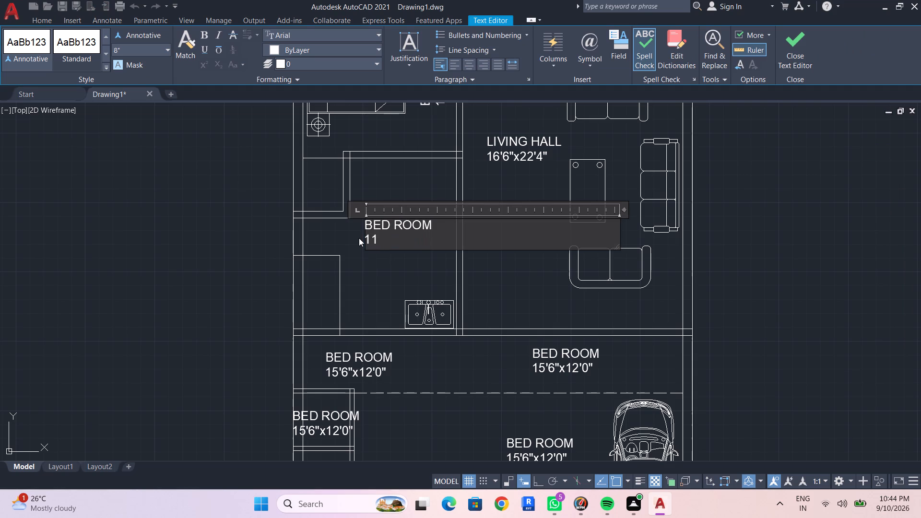
pyautogui.write('\'6"')
pyautogui.hotkey('shift', 'x')
pyautogui.write('12\'10"')
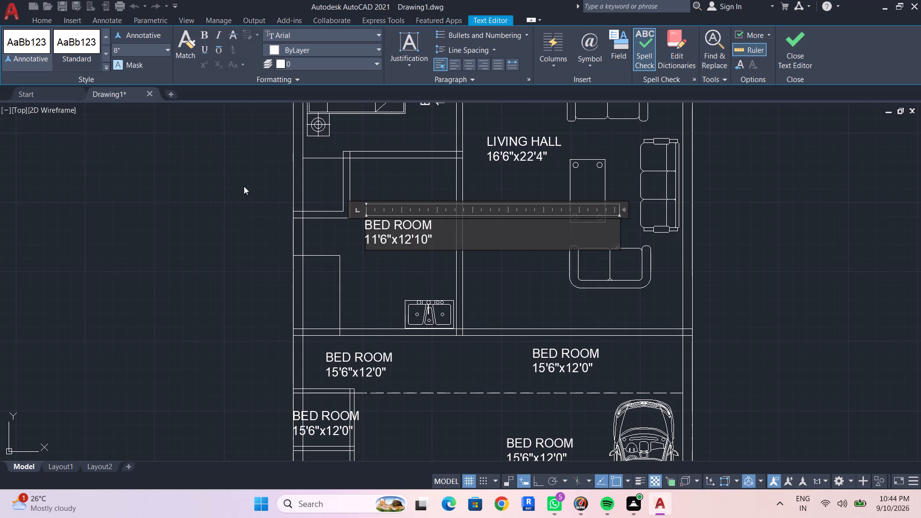
# Replace BED ROOM with KITCHEN on the first line of the room label above the sink.
pyautogui.click(433, 226)
pyautogui.moveTo(433, 226); pyautogui.dragTo(348, 218)
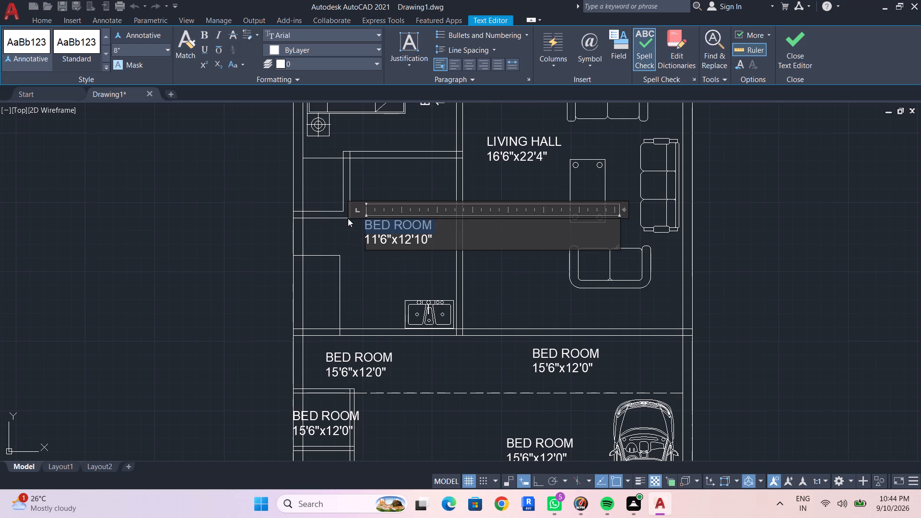
pyautogui.scroll(-2, 420, 223)
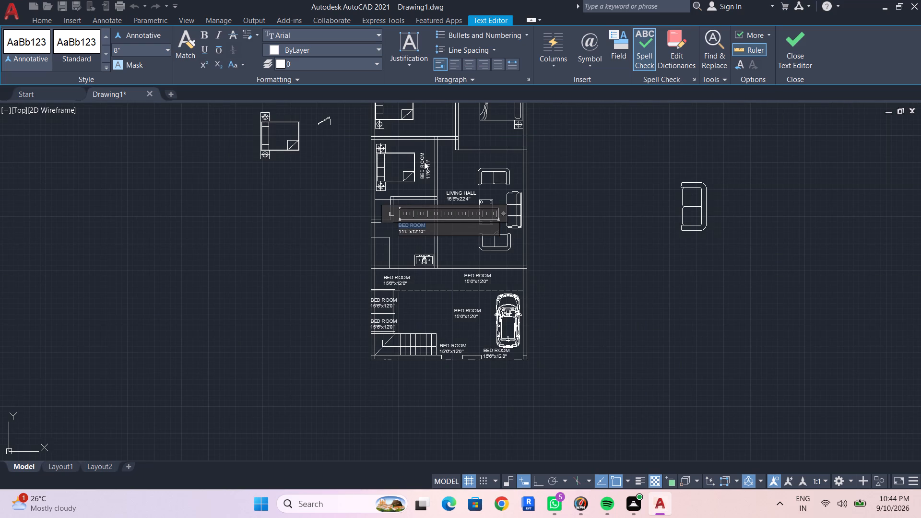
pyautogui.scroll(2, 407, 246)
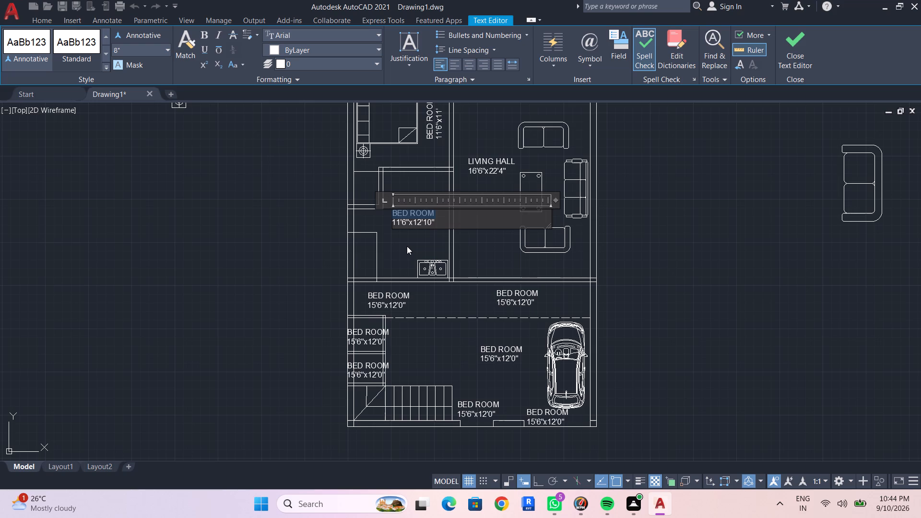
pyautogui.write('KI')
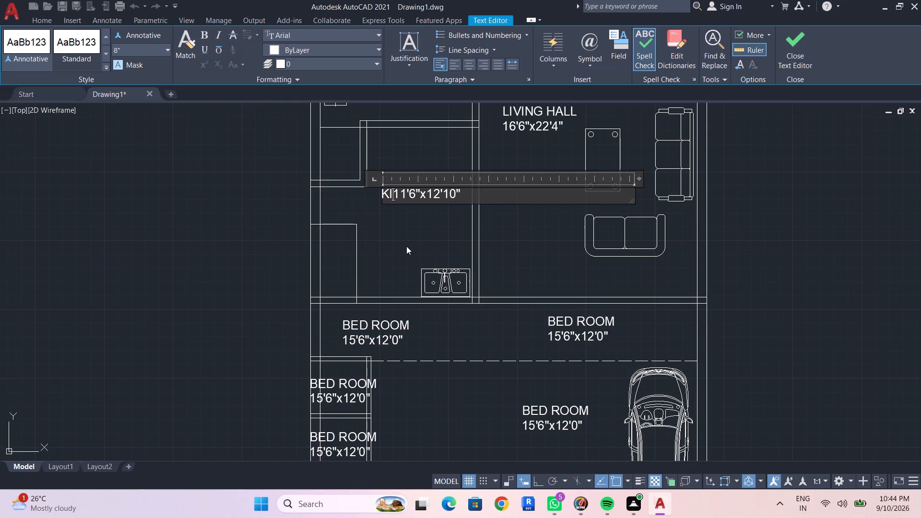
pyautogui.press('t')
pyautogui.write('CHEN')
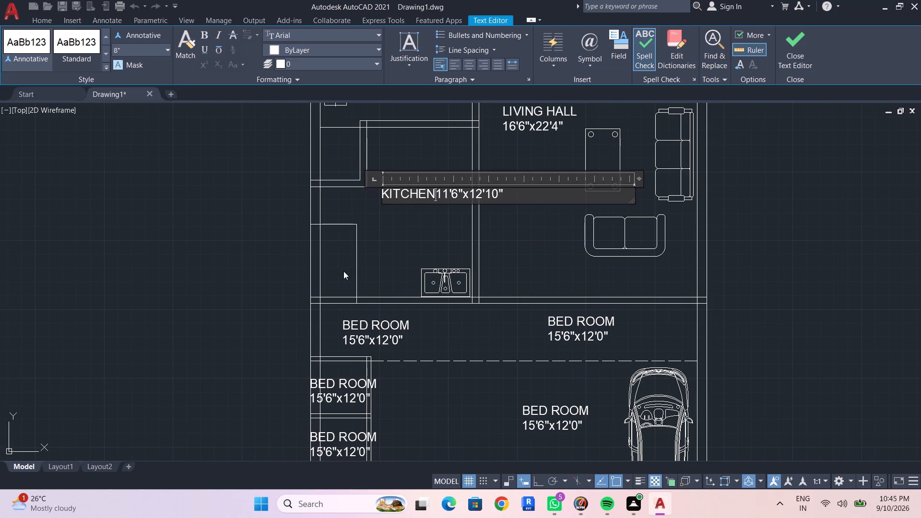
pyautogui.press('Return')
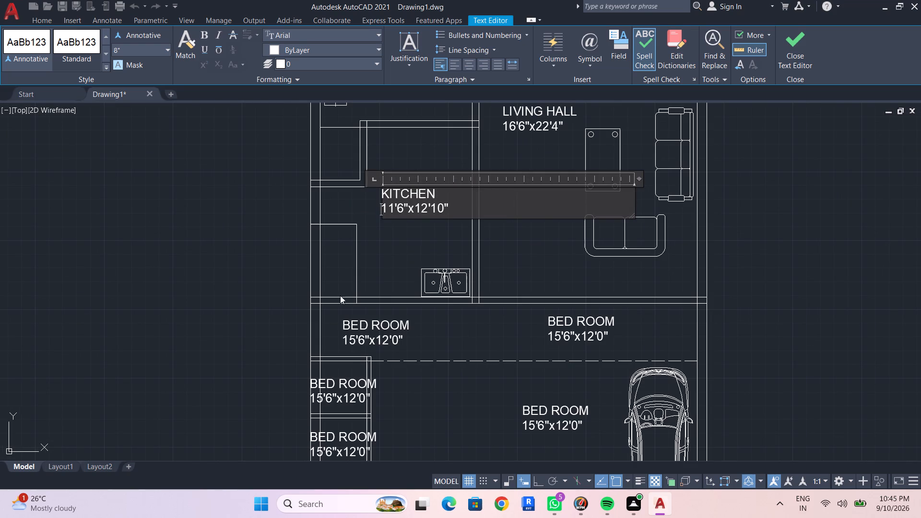
pyautogui.click(398, 259)
# Measure the clear width and length of the bedroom above the kitchen and of the bedroom below the toilet.
pyautogui.moveTo(407, 252); pyautogui.dragTo(367, 378, button='middle')
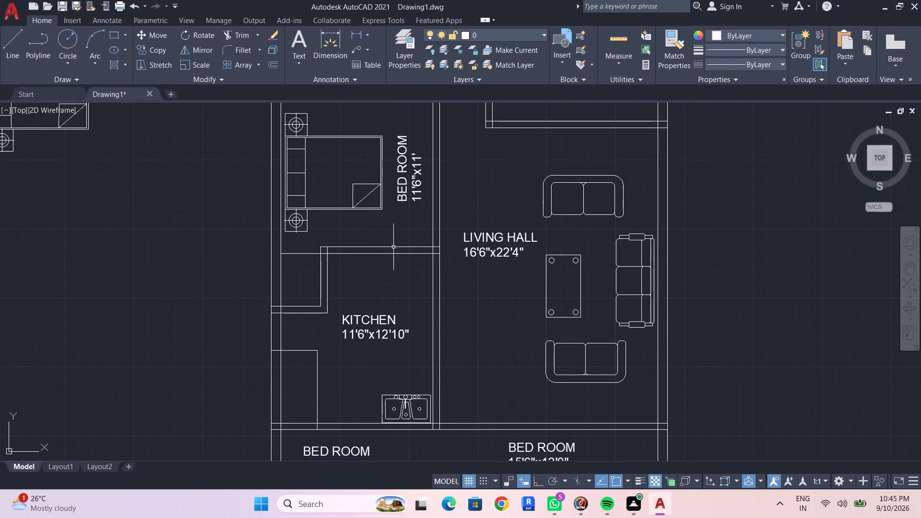
pyautogui.moveTo(625, 37); pyautogui.dragTo(619, 43)
pyautogui.moveTo(409, 207); pyautogui.dragTo(400, 302, button='middle')
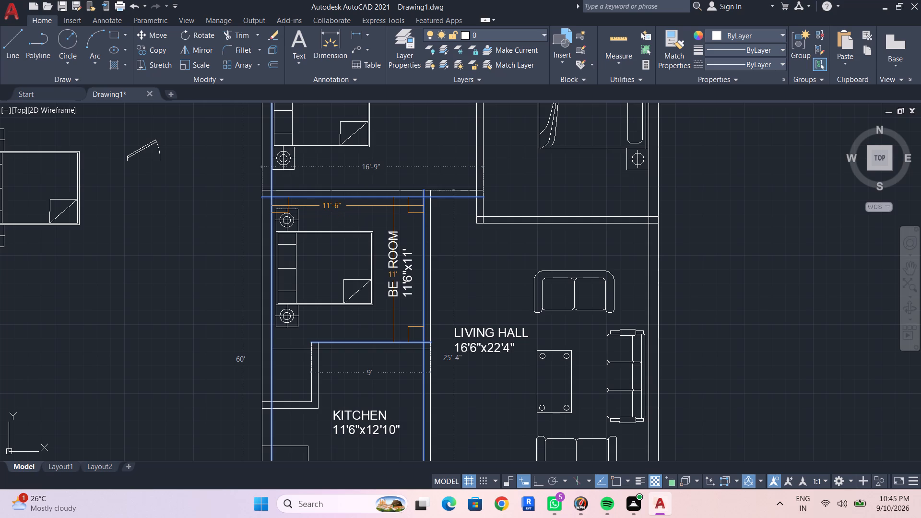
pyautogui.moveTo(395, 212); pyautogui.dragTo(379, 338, button='middle')
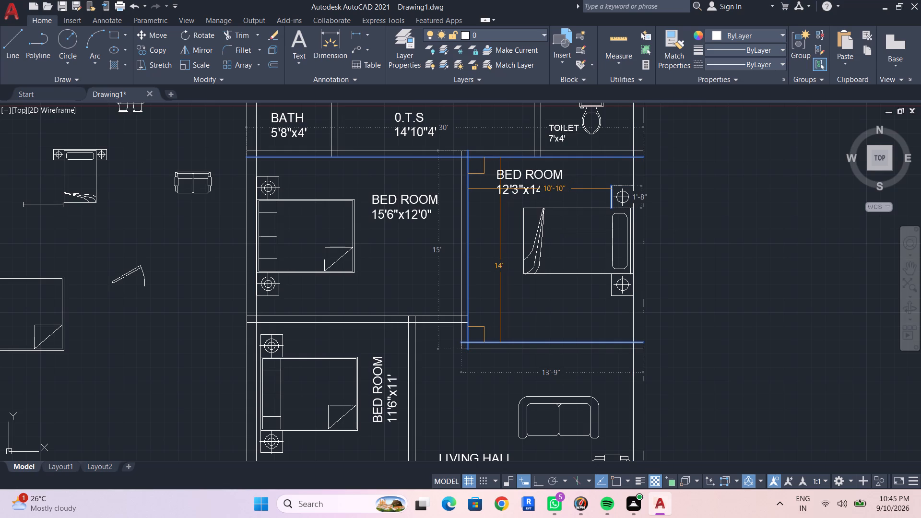
pyautogui.moveTo(505, 199); pyautogui.dragTo(488, 261, button='middle')
pyautogui.press('Escape')
# Change the size line of the BED ROOM label below the toilet to 12'6"x14'.
pyautogui.doubleClick(500, 252)
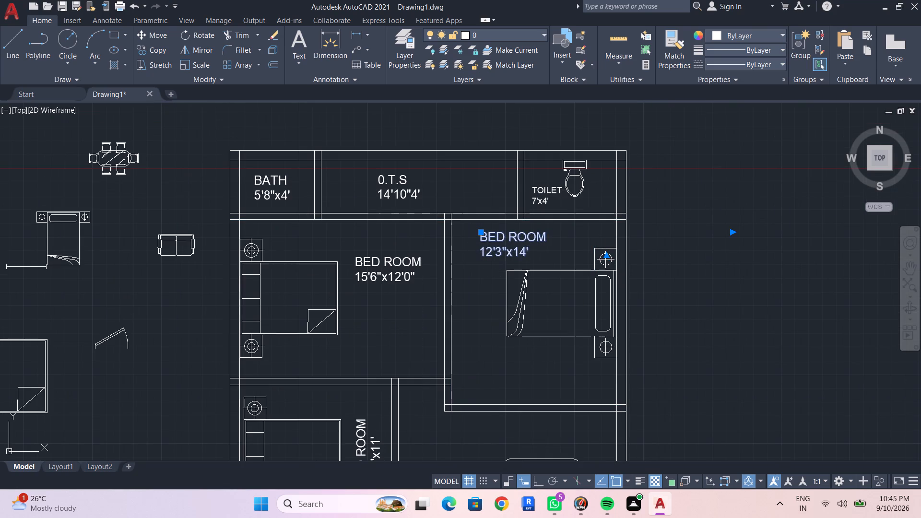
pyautogui.click(501, 252)
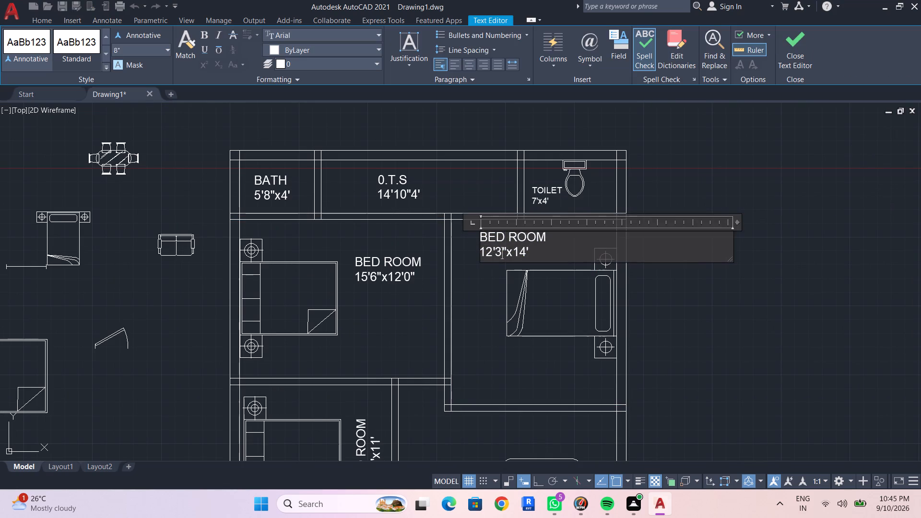
pyautogui.press('BackSpace')
pyautogui.press('7')
pyautogui.press('BackSpace')
pyautogui.press('6')
pyautogui.click(734, 346)
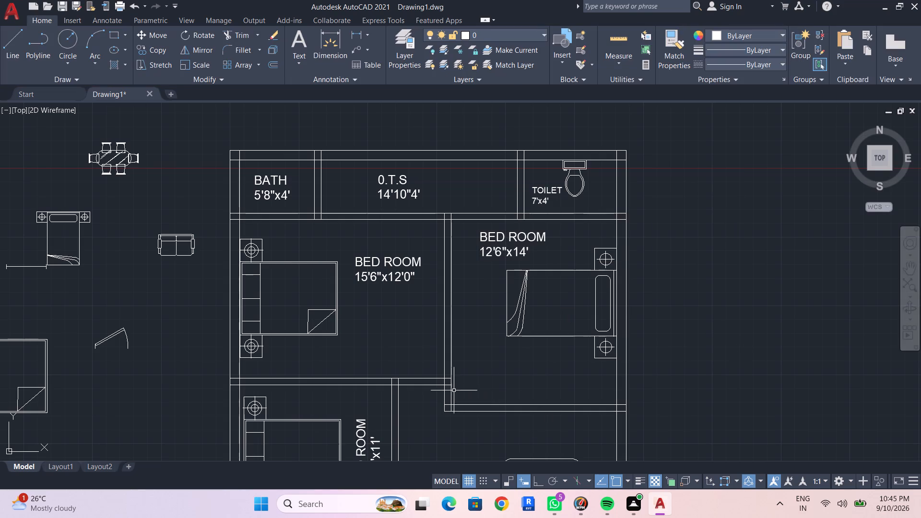
# Replace the whole BED ROOM label just below the kitchen wall with WASHING AREA.
pyautogui.scroll(-1, 490, 400)
pyautogui.moveTo(490, 400); pyautogui.dragTo(501, 330, button='middle')
pyautogui.moveTo(520, 414); pyautogui.dragTo(510, 309, button='middle')
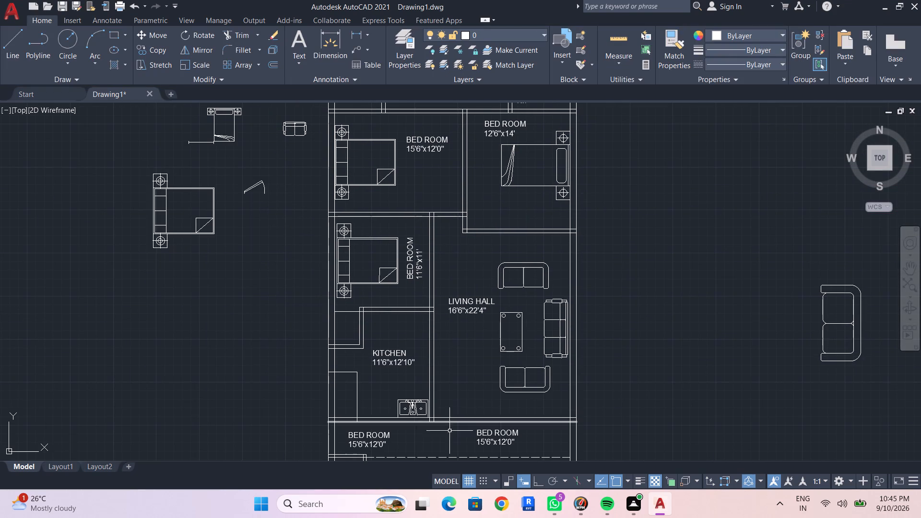
pyautogui.moveTo(455, 378); pyautogui.dragTo(503, 226, button='middle')
pyautogui.scroll(1, 504, 220)
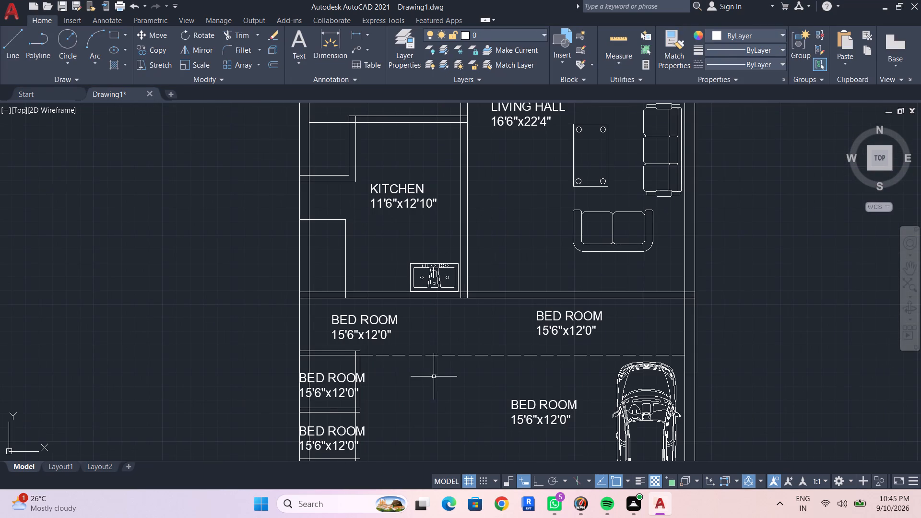
pyautogui.moveTo(434, 378); pyautogui.dragTo(432, 253, button='middle')
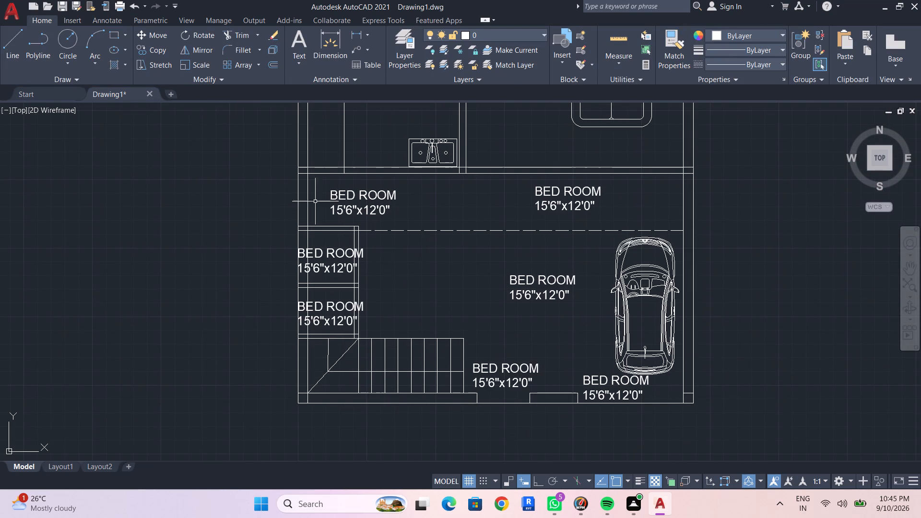
pyautogui.click(360, 196)
pyautogui.click(388, 202)
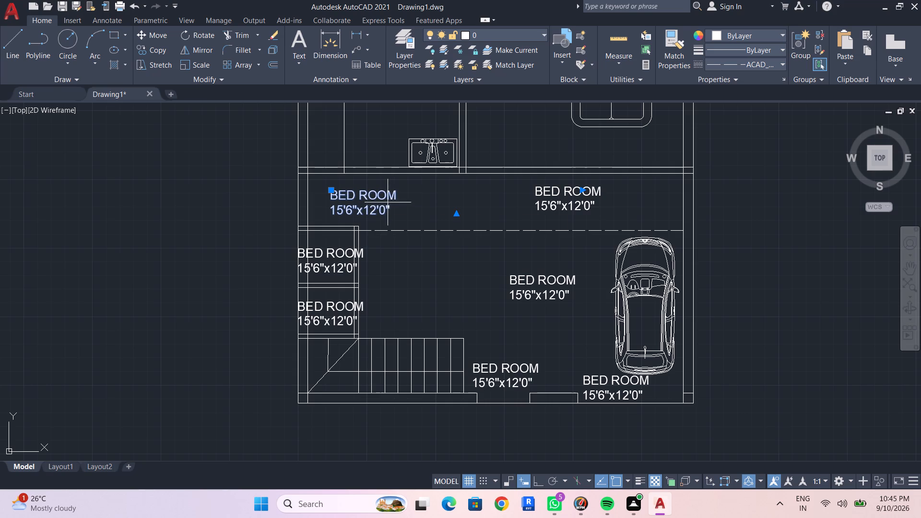
pyautogui.doubleClick(386, 216)
pyautogui.click(388, 205)
pyautogui.doubleClick(386, 209)
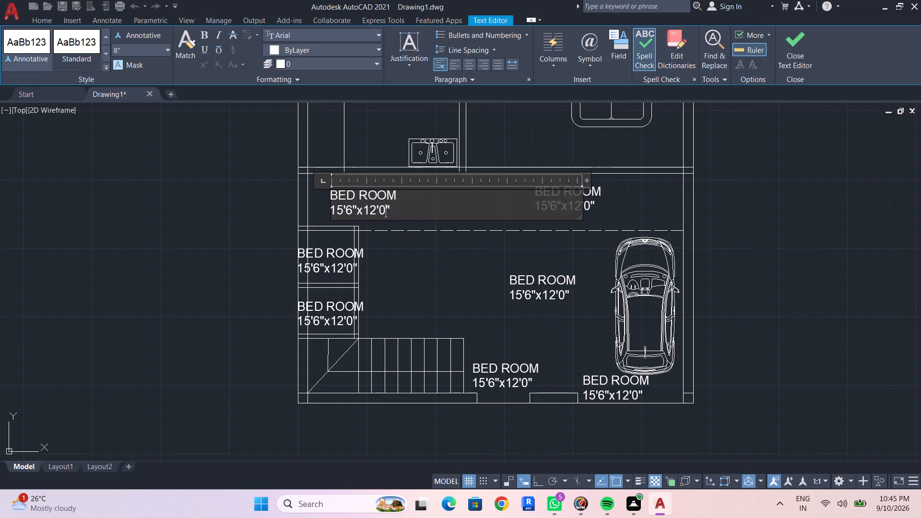
pyautogui.click(396, 211)
pyautogui.moveTo(396, 211); pyautogui.dragTo(336, 190)
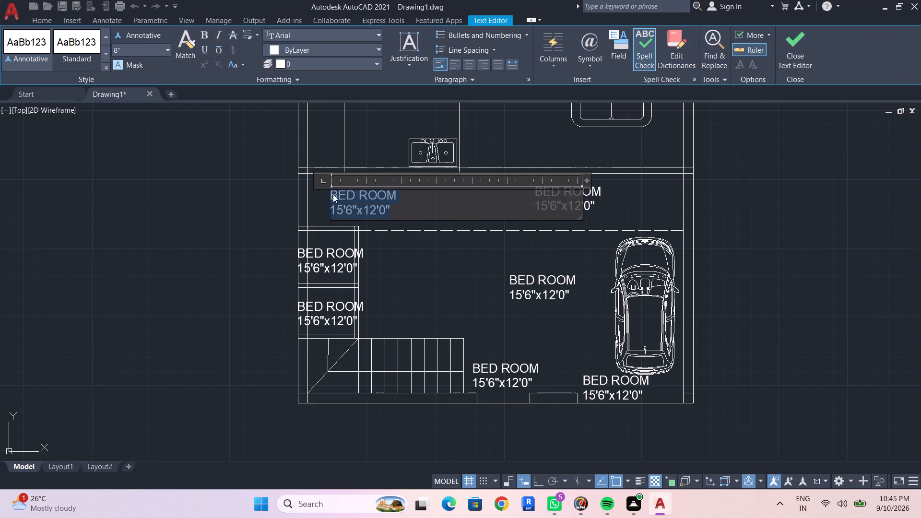
pyautogui.press('BackSpace')
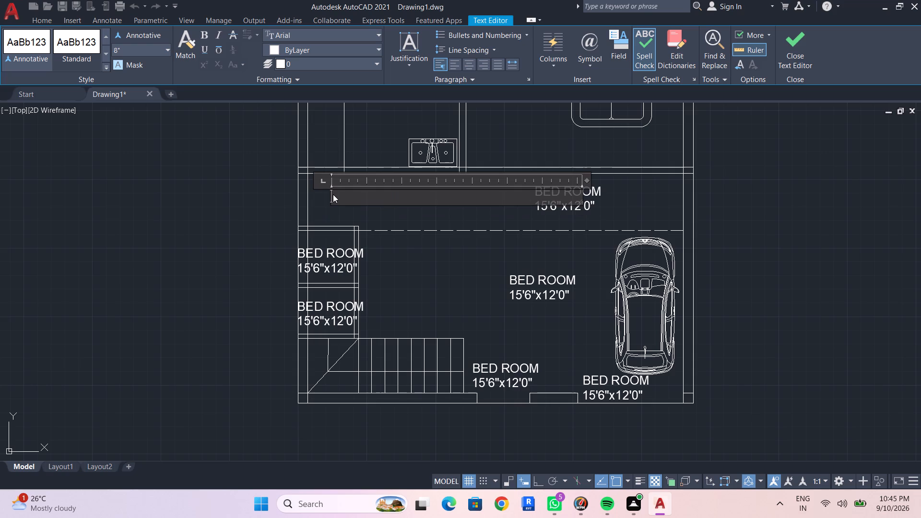
pyautogui.write('WASHING AREA')
pyautogui.press('Return')
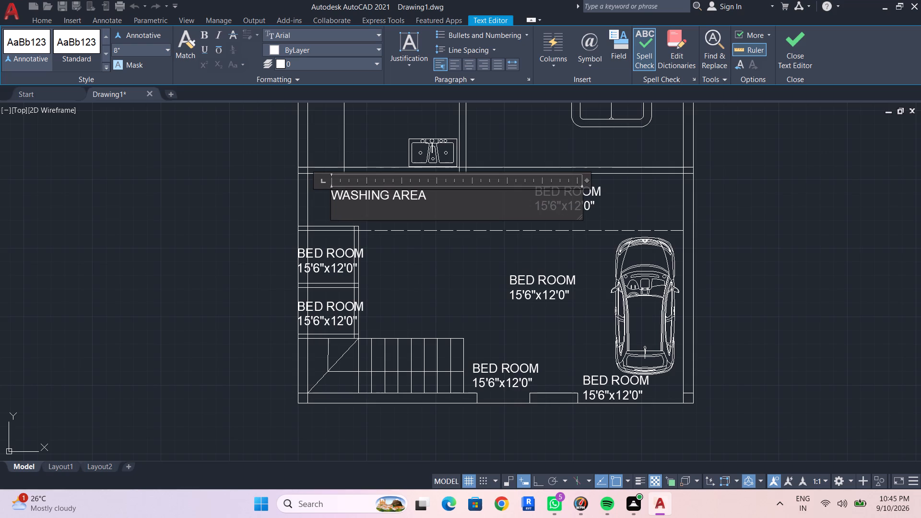
pyautogui.click(788, 37)
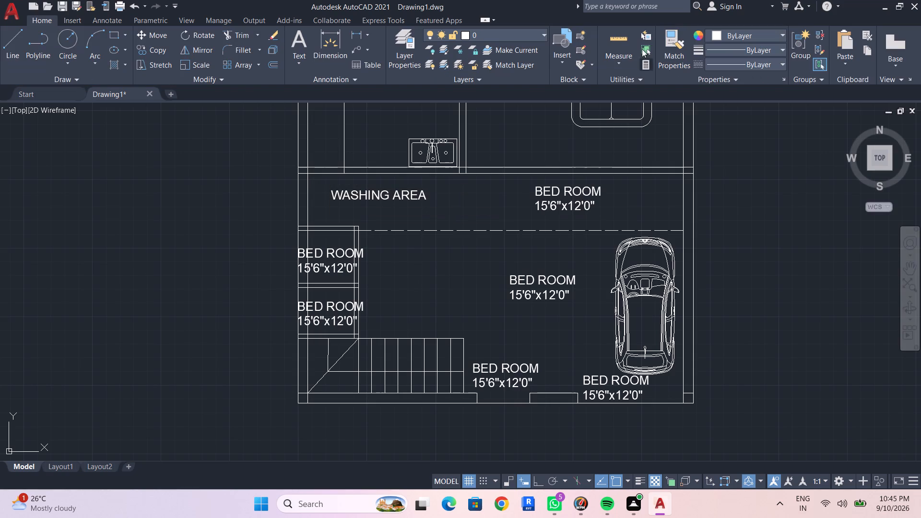
# Measure the clear width and depth of the strip between the kitchen wall and the dashed line.
pyautogui.moveTo(613, 35); pyautogui.dragTo(608, 43)
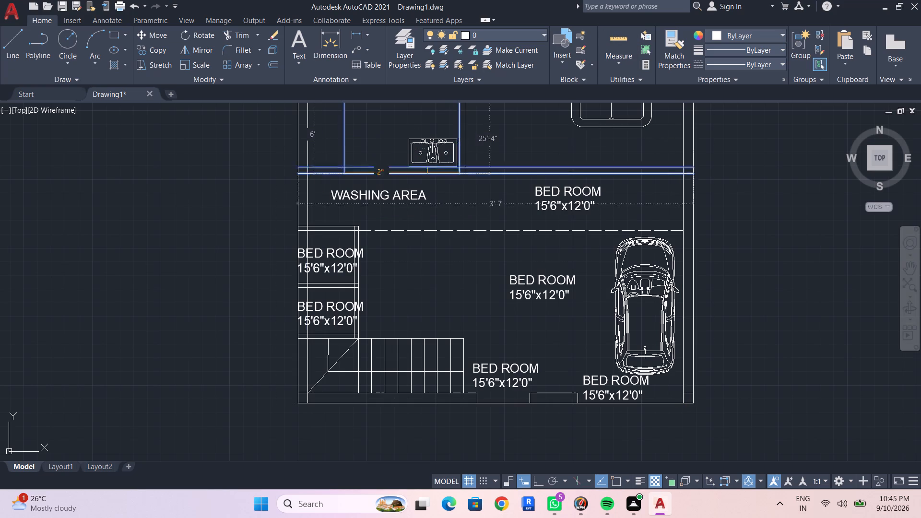
pyautogui.press('Escape')
pyautogui.click(412, 189)
pyautogui.doubleClick(411, 195)
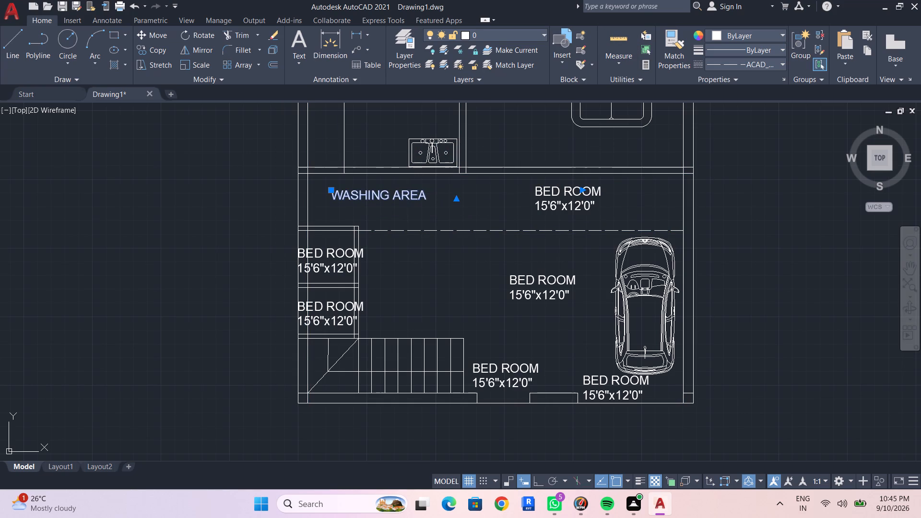
pyautogui.press('Escape')
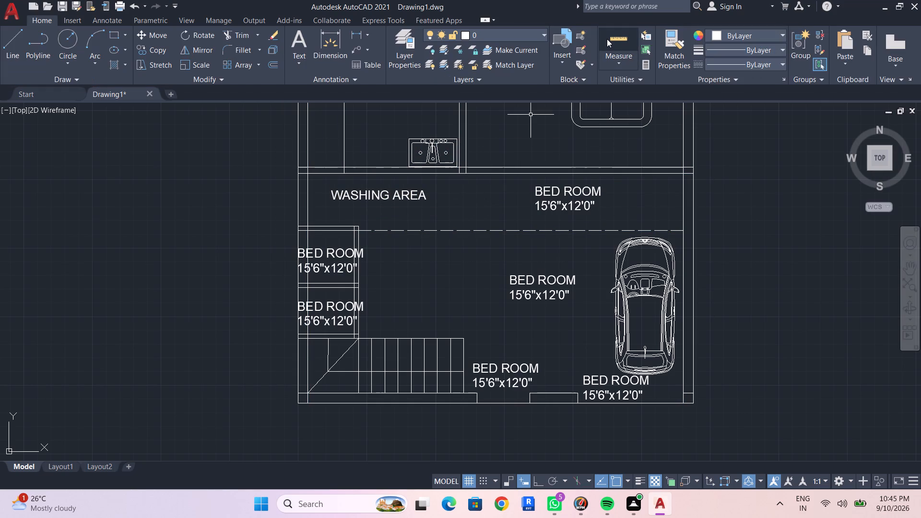
pyautogui.moveTo(623, 42); pyautogui.dragTo(621, 47)
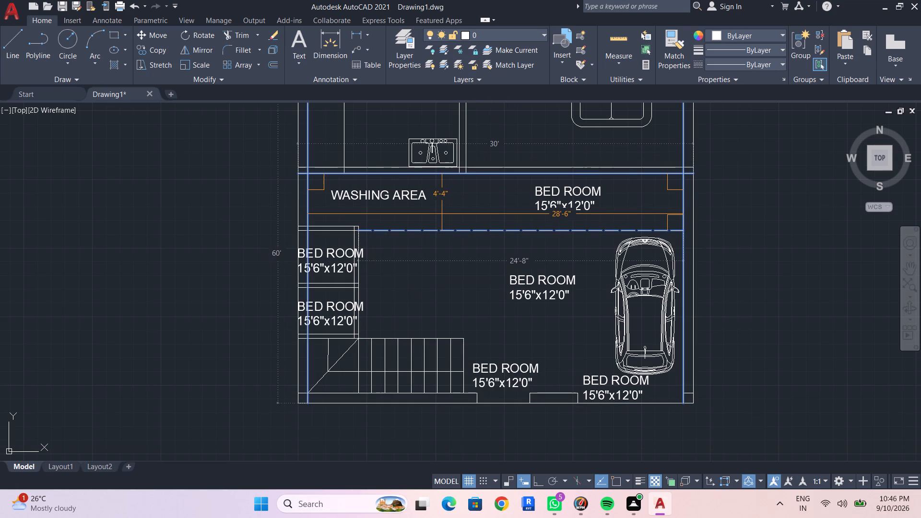
pyautogui.press('Escape')
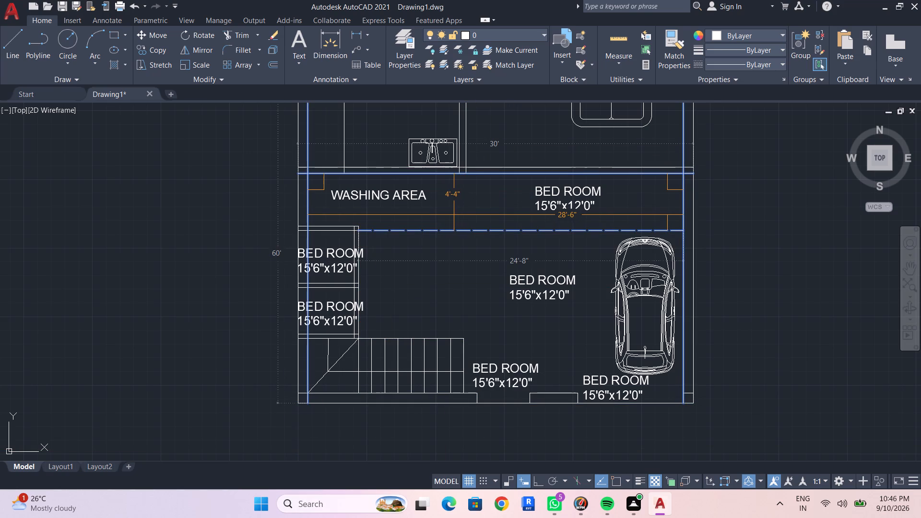
pyautogui.press('Escape')
# Add a size line starting 12'3"x4 below WASHING AREA in the washing area label.
pyautogui.click(416, 200)
pyautogui.click(417, 196)
pyautogui.doubleClick(430, 199)
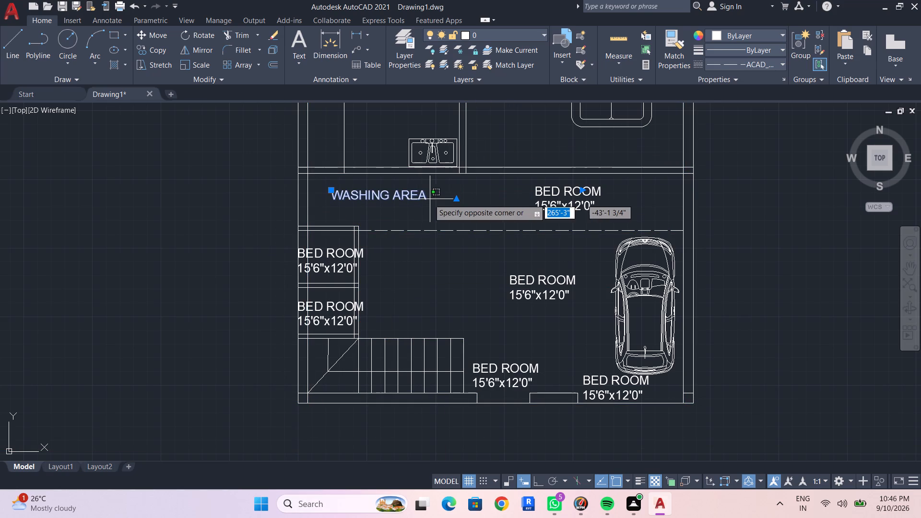
pyautogui.doubleClick(419, 199)
pyautogui.click(423, 198)
pyautogui.doubleClick(424, 196)
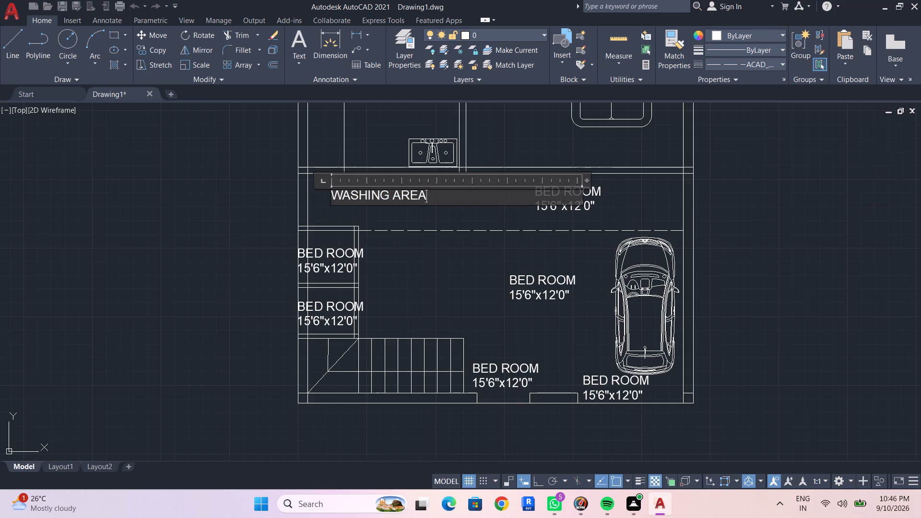
pyautogui.press('Return')
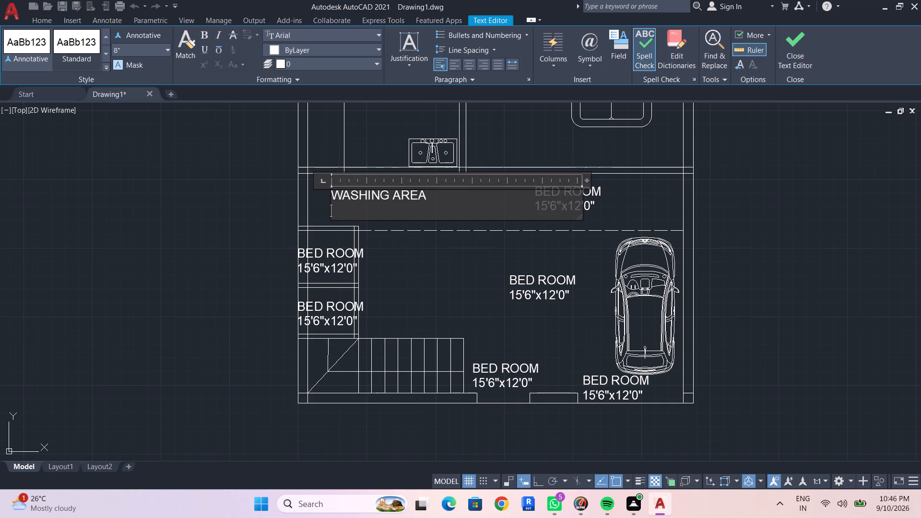
pyautogui.write("12'")
pyautogui.press('3')
pyautogui.hotkey('shift', '"')
pyautogui.hotkey('shift', 'x')
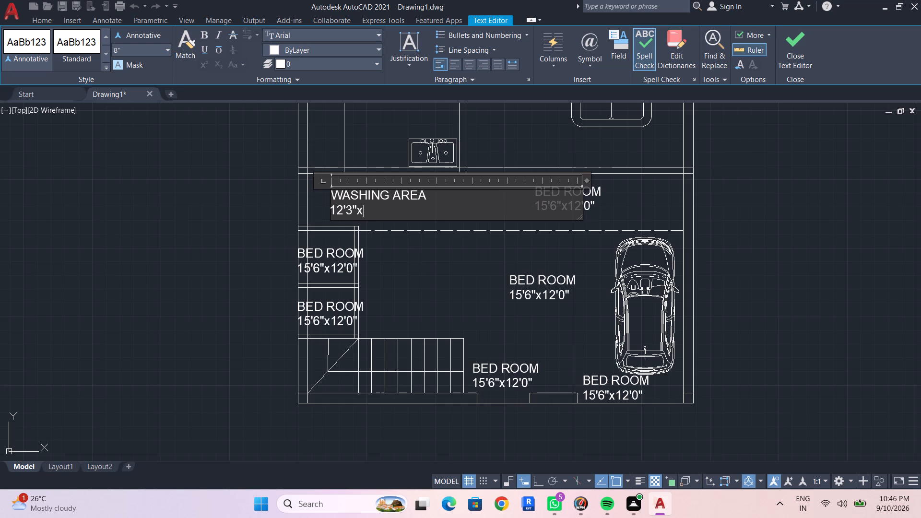
pyautogui.press('4')
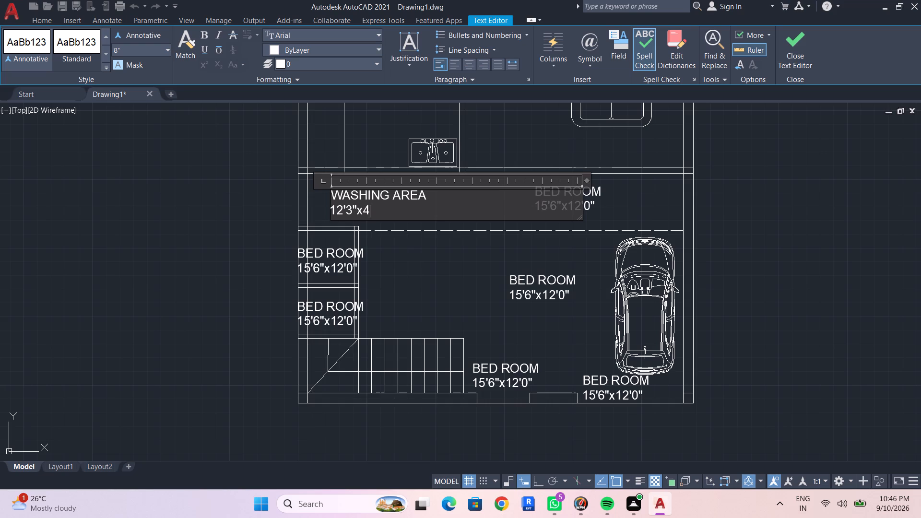
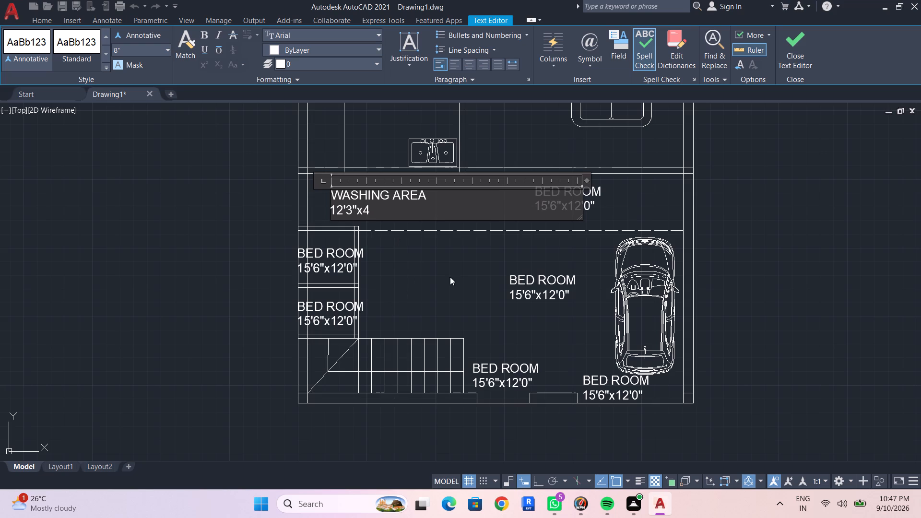
# Finish editing the WASHING AREA label with its size line reading 12'3"x4.
pyautogui.click(417, 245)
# Replace the BED ROOM 15'6"x12'0" label beside WASHING AREA with BALCONY and save the text change.
pyautogui.click(556, 195)
pyautogui.doubleClick(603, 199)
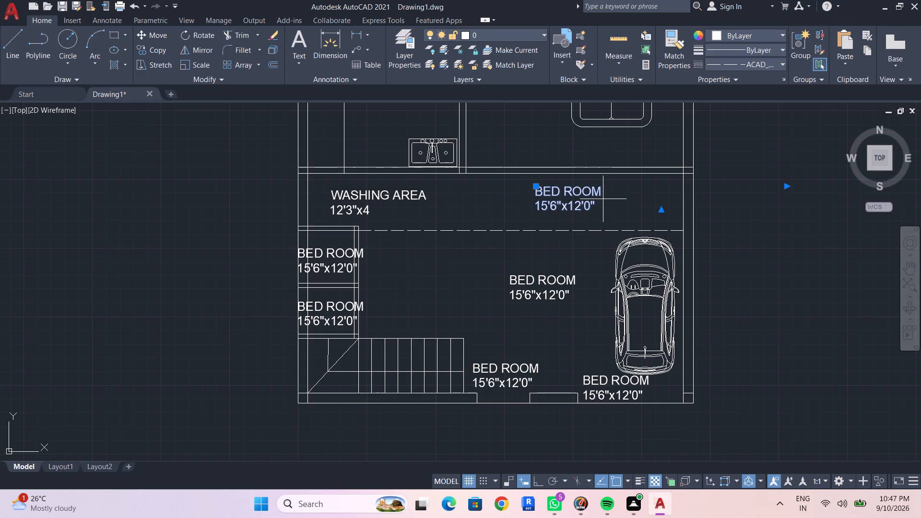
pyautogui.doubleClick(599, 206)
pyautogui.click(591, 207)
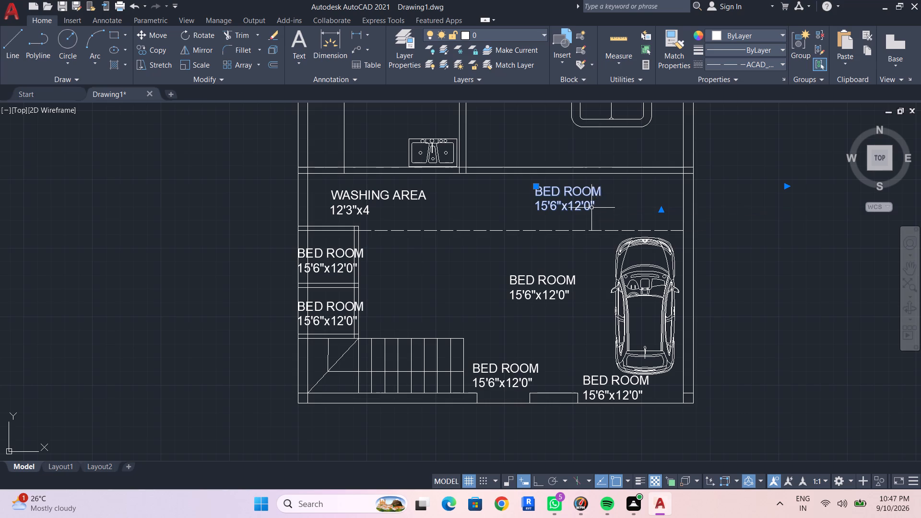
pyautogui.doubleClick(598, 207)
pyautogui.doubleClick(589, 201)
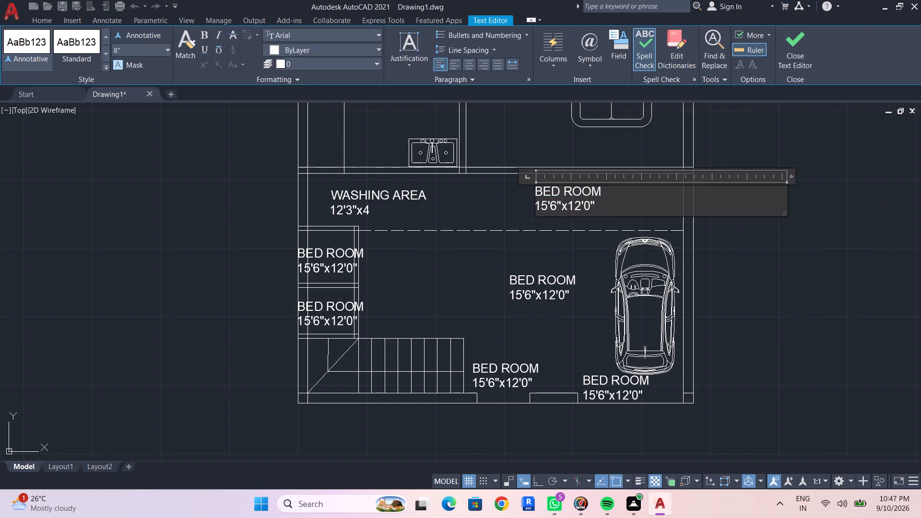
pyautogui.click(605, 200)
pyautogui.moveTo(605, 200); pyautogui.dragTo(532, 191)
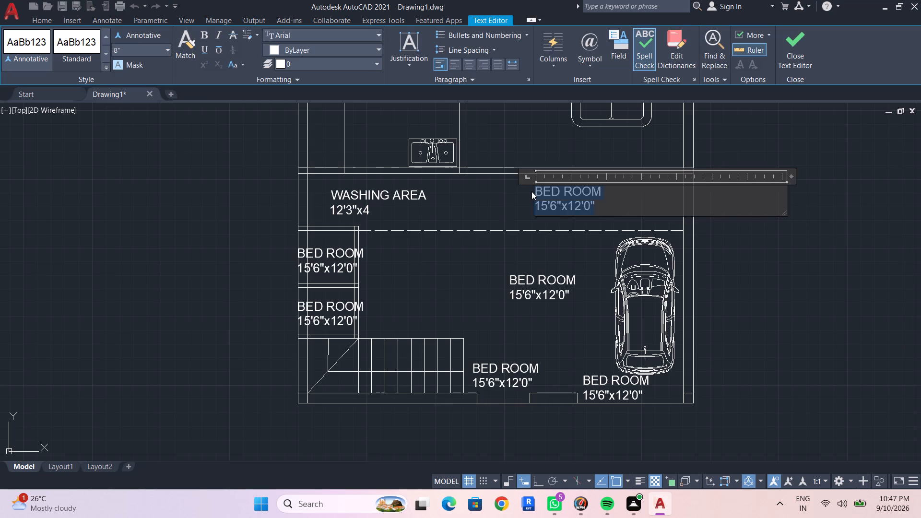
pyautogui.press('b')
pyautogui.write('ALCONY')
pyautogui.press('Return')
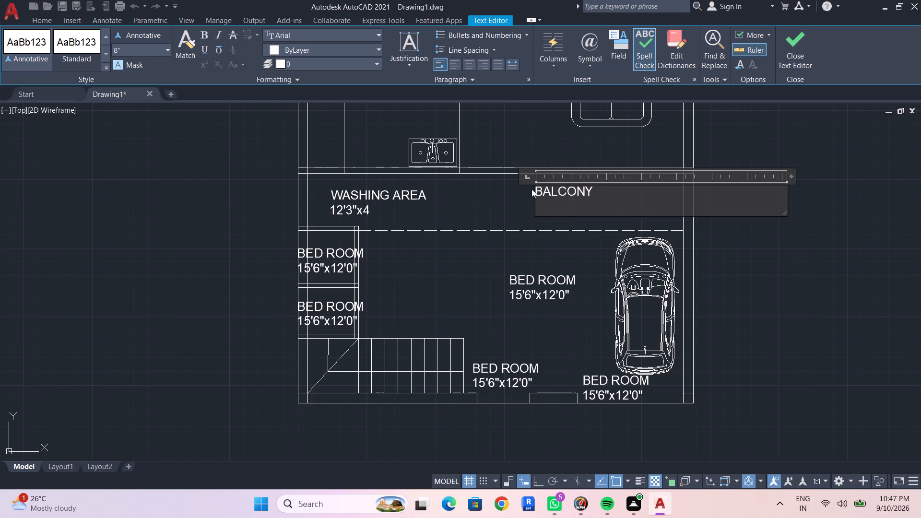
pyautogui.press('Escape')
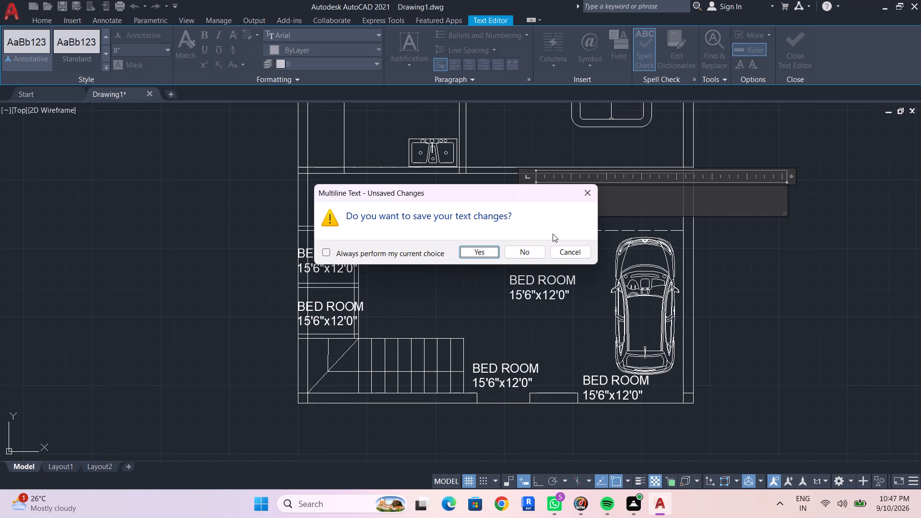
pyautogui.click(490, 250)
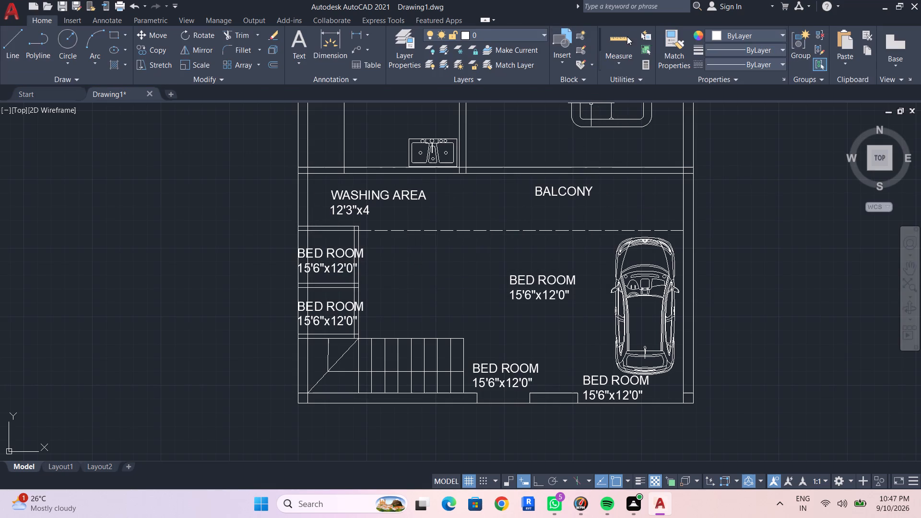
# Measure the width and depth of the balcony strip between the wall and the dashed line.
pyautogui.click(627, 35)
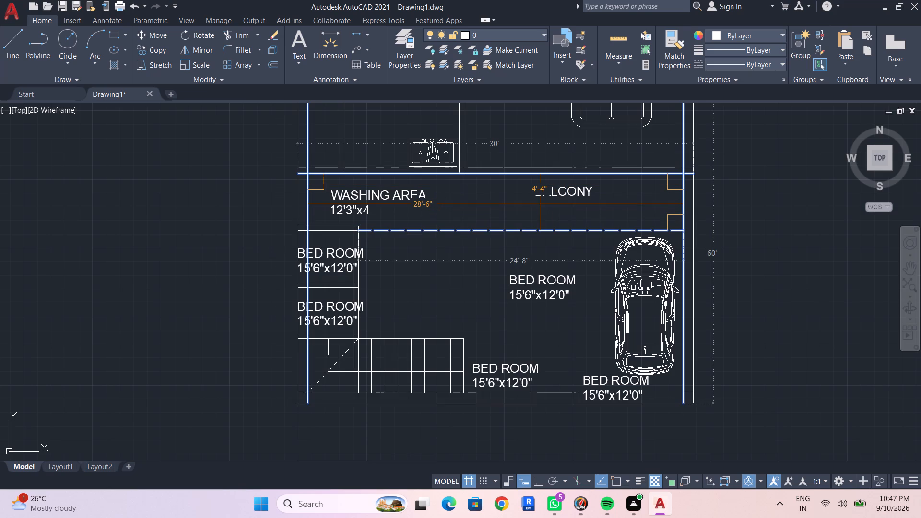
pyautogui.press('Escape')
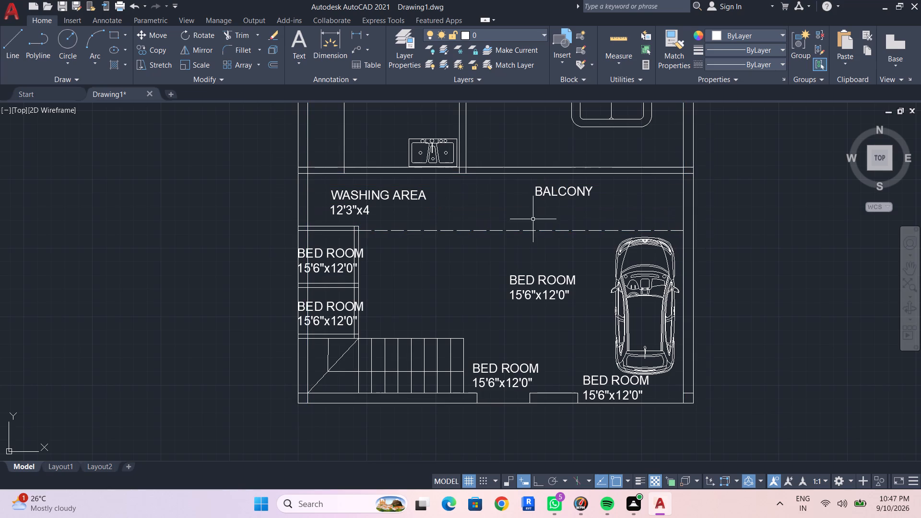
# Delete the dashed boundary line below the BALCONY label.
pyautogui.click(527, 229)
pyautogui.press('Delete')
pyautogui.press('Escape')
pyautogui.press('Escape')
pyautogui.press('Escape')
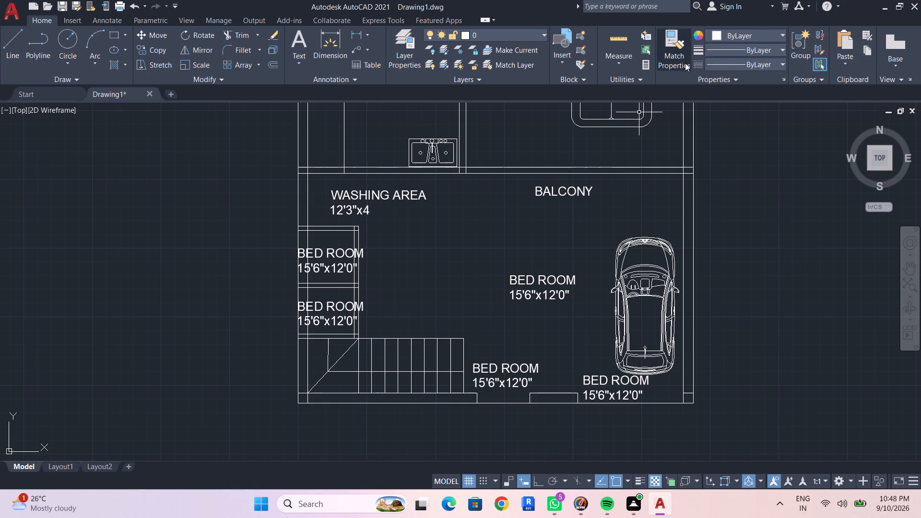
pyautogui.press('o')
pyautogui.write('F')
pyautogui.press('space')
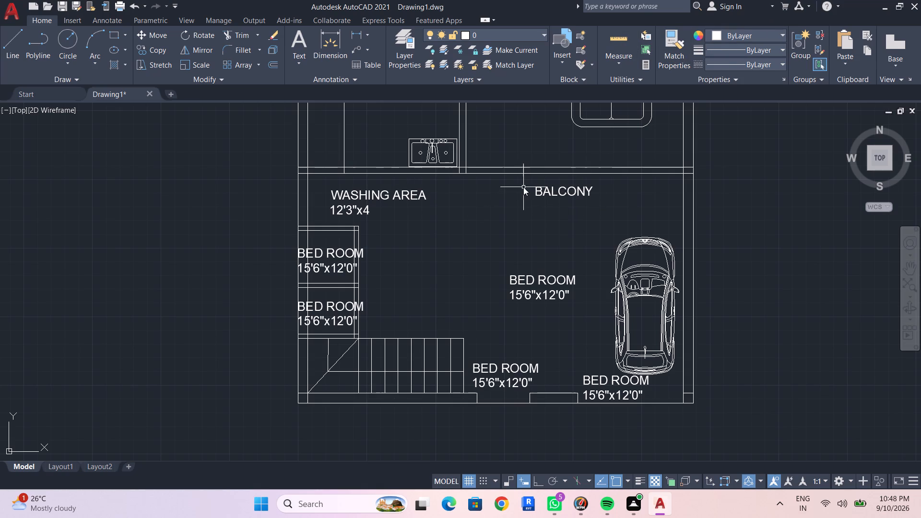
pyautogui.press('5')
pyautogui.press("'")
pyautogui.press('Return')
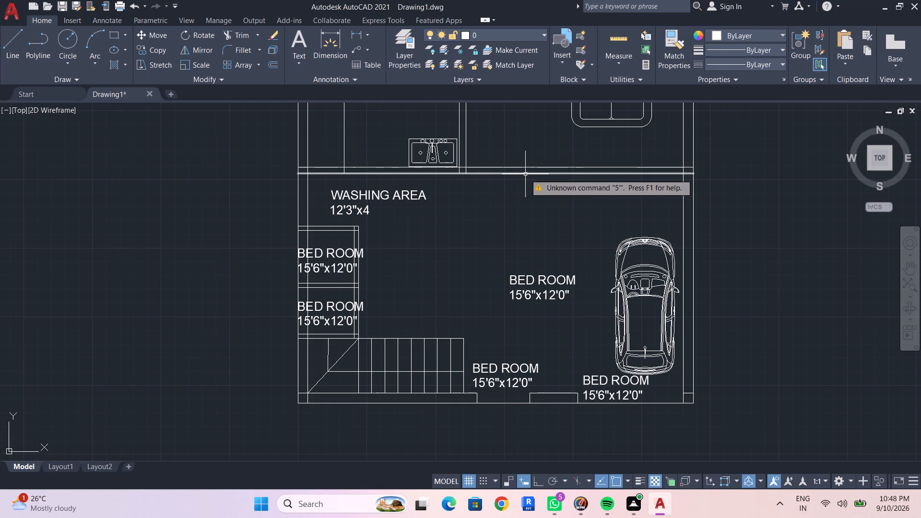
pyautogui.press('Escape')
# Offset the lower line of the wall above the balcony 5' downward as the new balcony edge.
pyautogui.press('o')
pyautogui.write('F 5')
pyautogui.press("'")
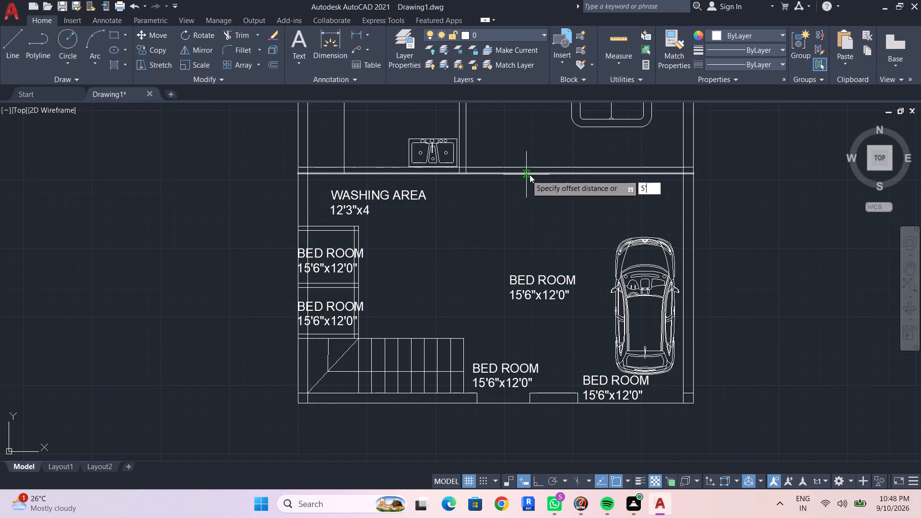
pyautogui.press('space')
pyautogui.click(528, 173)
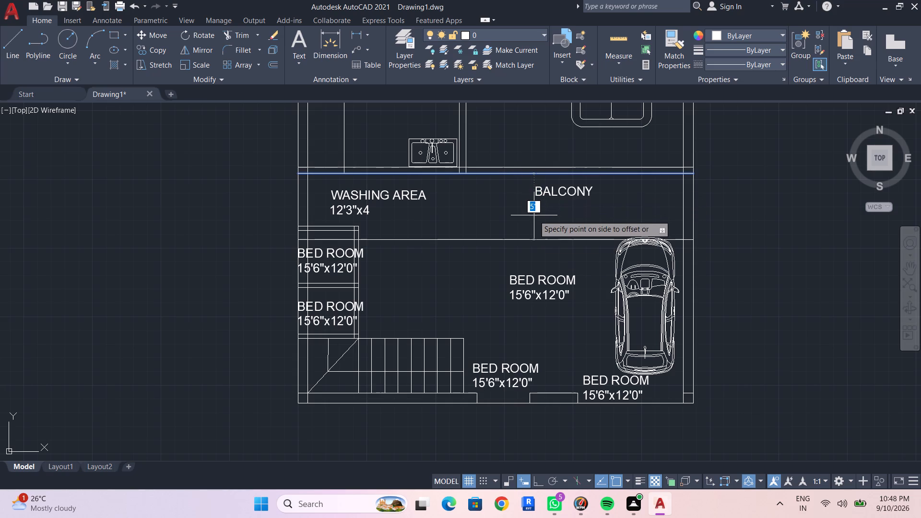
pyautogui.click(534, 215)
pyautogui.press('Escape')
pyautogui.press('Escape')
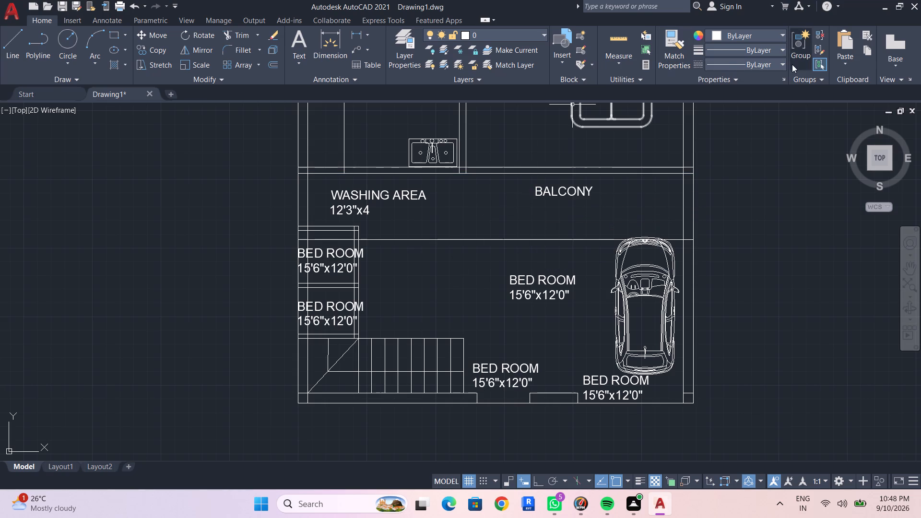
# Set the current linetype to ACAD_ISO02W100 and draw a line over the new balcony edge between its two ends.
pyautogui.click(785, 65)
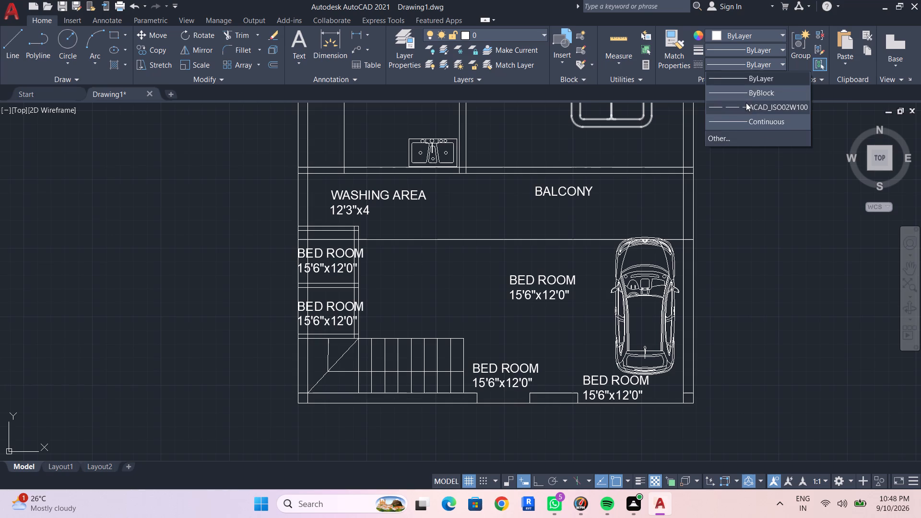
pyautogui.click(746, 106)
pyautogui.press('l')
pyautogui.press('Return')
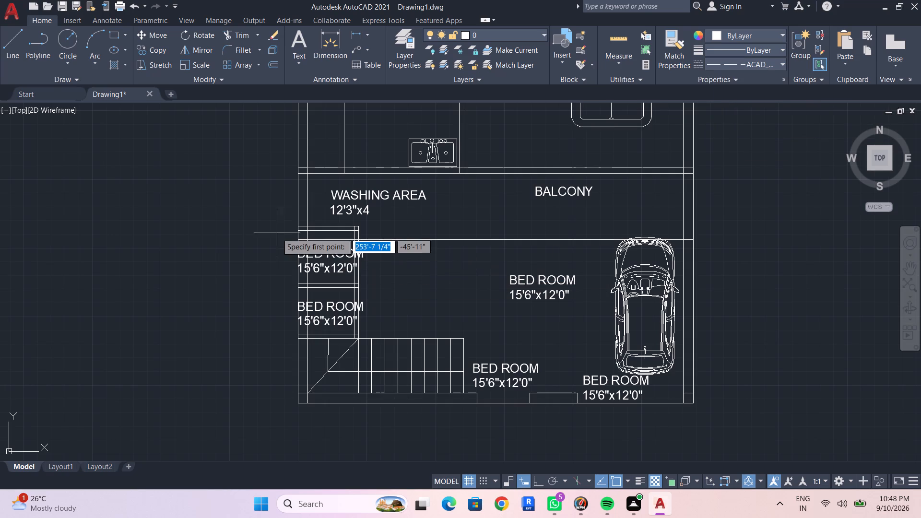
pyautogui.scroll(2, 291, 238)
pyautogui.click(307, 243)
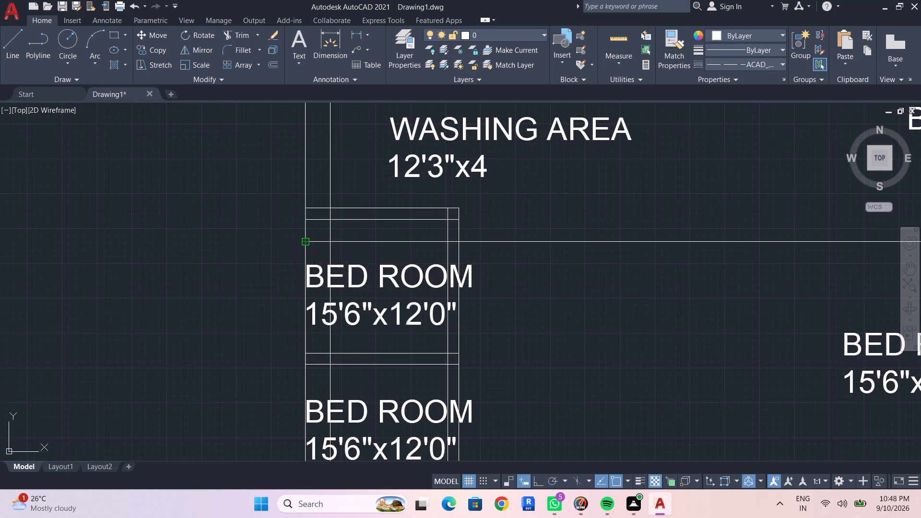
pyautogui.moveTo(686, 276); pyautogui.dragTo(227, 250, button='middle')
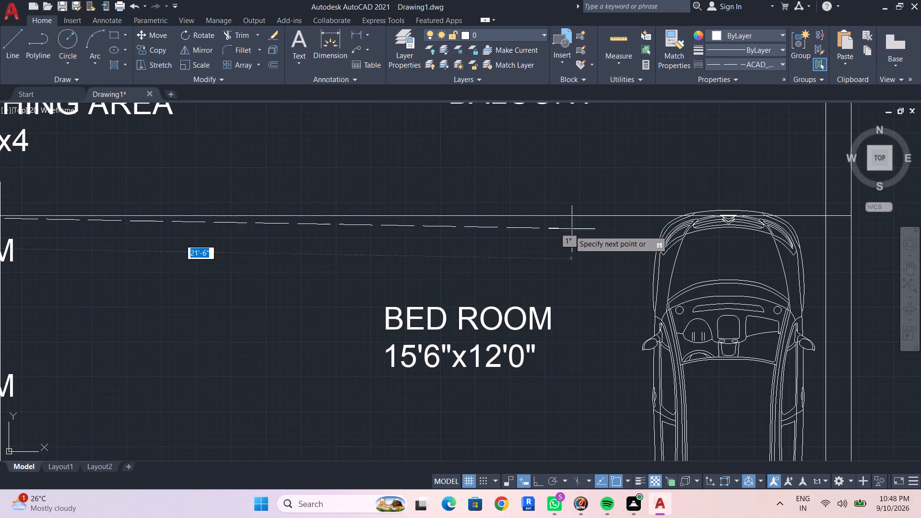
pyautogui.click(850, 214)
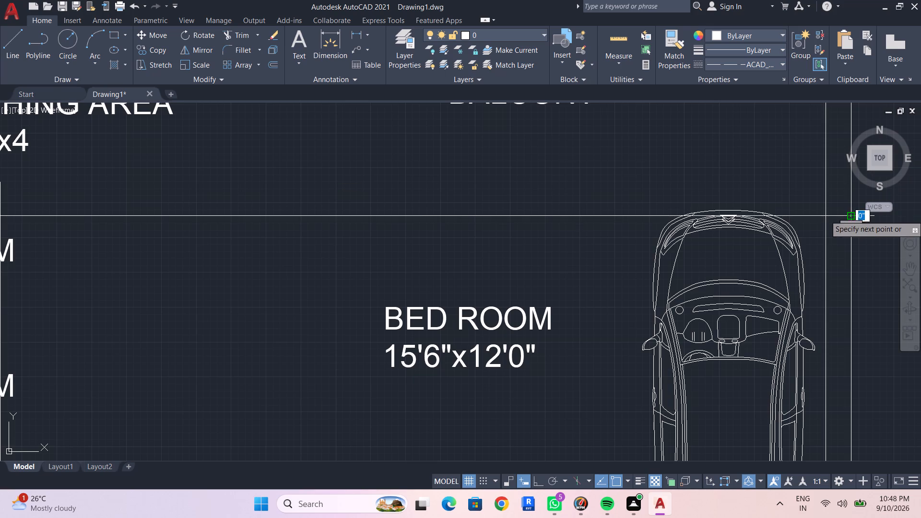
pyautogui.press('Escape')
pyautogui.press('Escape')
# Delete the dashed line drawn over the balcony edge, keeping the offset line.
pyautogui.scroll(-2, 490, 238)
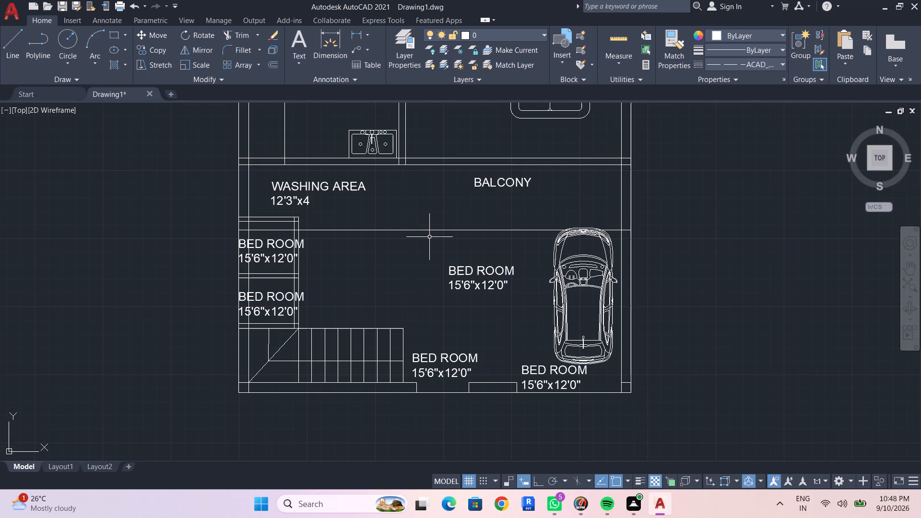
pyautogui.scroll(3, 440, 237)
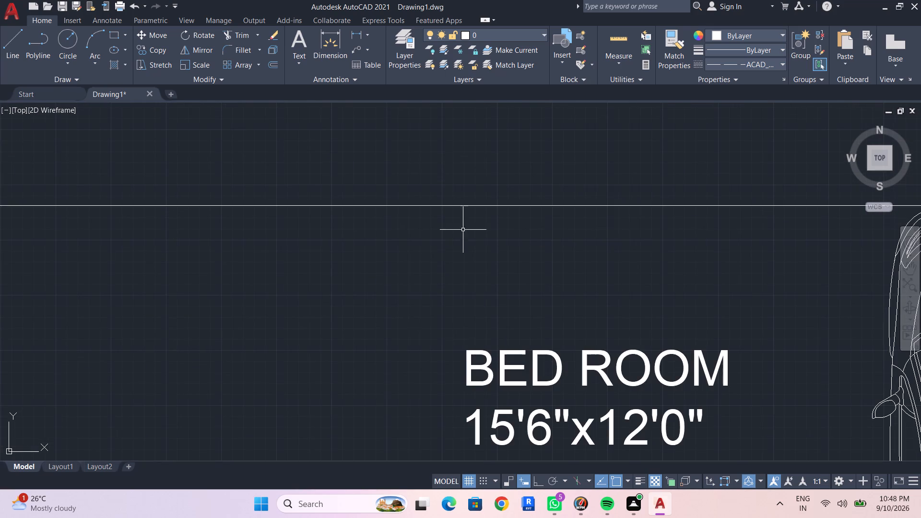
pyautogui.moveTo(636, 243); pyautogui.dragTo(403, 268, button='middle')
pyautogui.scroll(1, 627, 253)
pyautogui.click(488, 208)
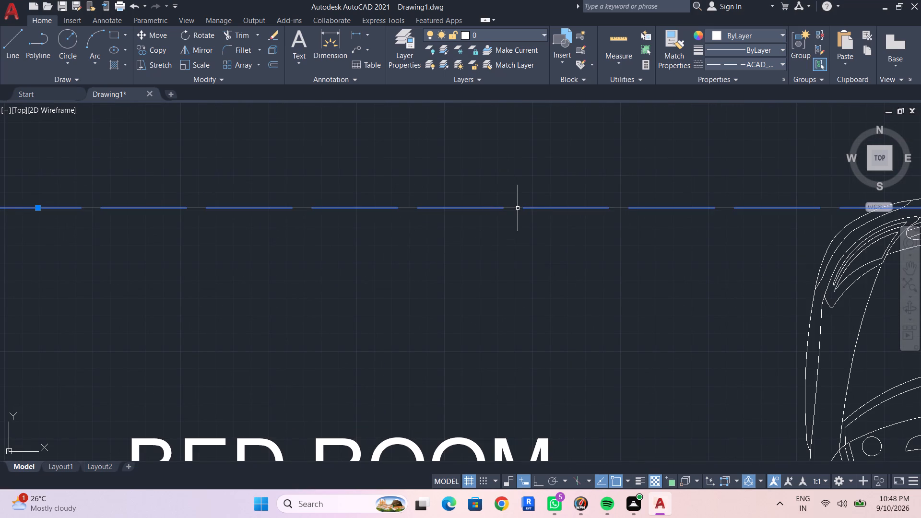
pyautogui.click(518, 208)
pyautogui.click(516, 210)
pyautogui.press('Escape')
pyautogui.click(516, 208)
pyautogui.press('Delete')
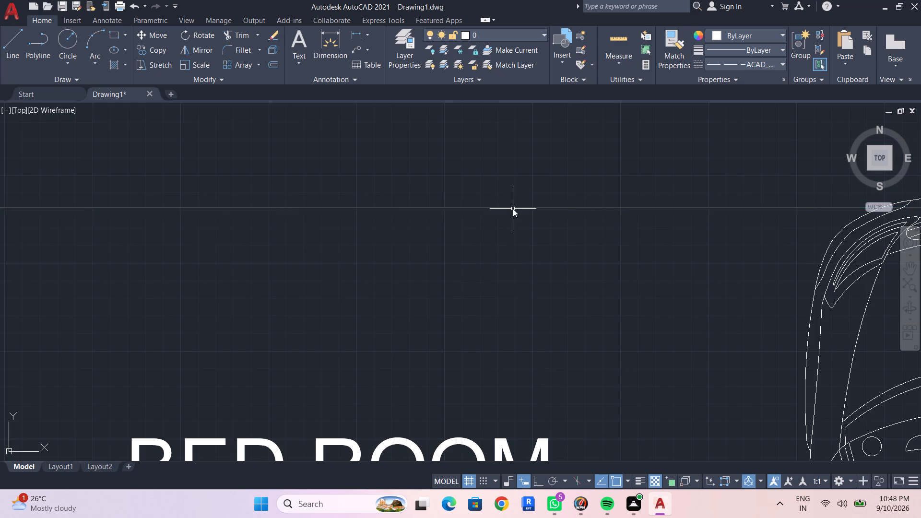
# Change the offset balcony edge line's linetype to ACAD_ISO02W100.
pyautogui.scroll(-2, 542, 278)
pyautogui.moveTo(548, 286); pyautogui.dragTo(558, 272, button='middle')
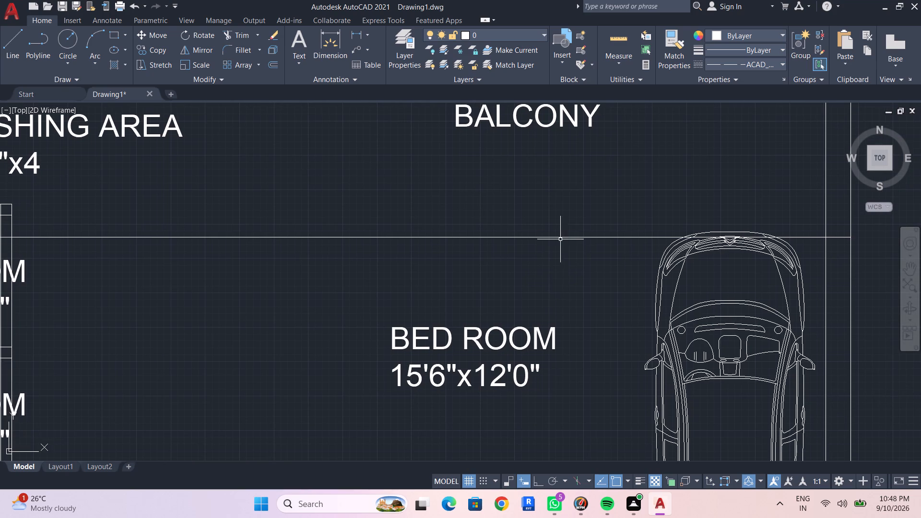
pyautogui.click(560, 238)
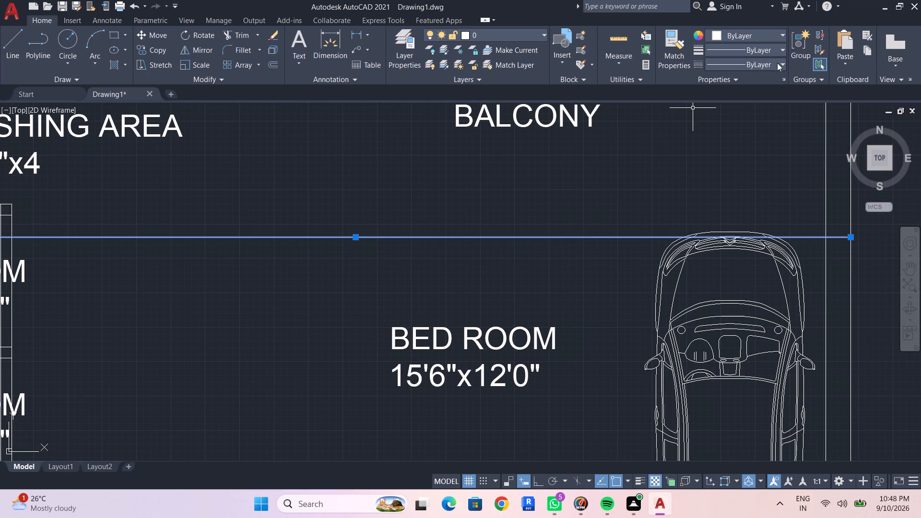
pyautogui.click(778, 64)
pyautogui.click(769, 106)
pyautogui.press('Escape')
pyautogui.scroll(-2, 620, 252)
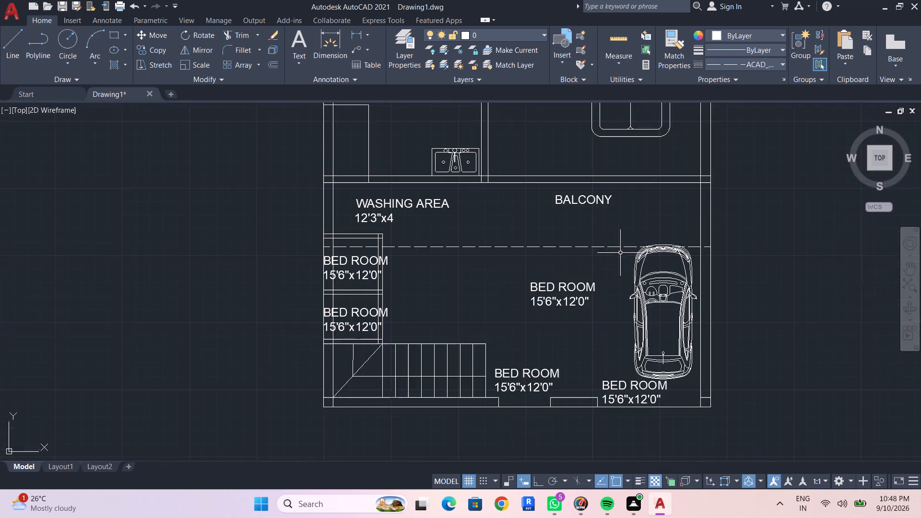
# Measure the balcony's length and depth between the wall and the new dashed edge.
pyautogui.moveTo(620, 253); pyautogui.dragTo(641, 199, button='middle')
pyautogui.press('Escape')
pyautogui.moveTo(536, 159); pyautogui.dragTo(415, 182, button='middle')
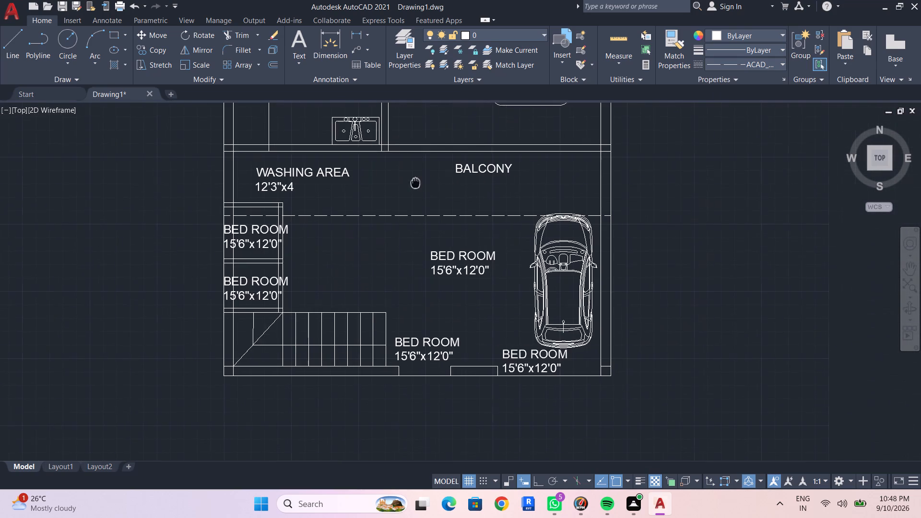
pyautogui.moveTo(415, 182); pyautogui.dragTo(414, 181, button='middle')
pyautogui.click(614, 44)
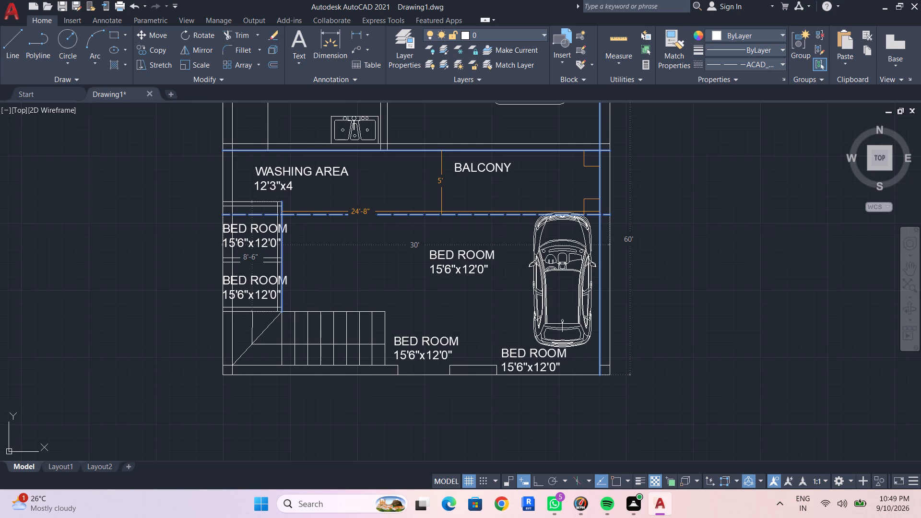
pyautogui.press('Escape')
pyautogui.press('Escape')
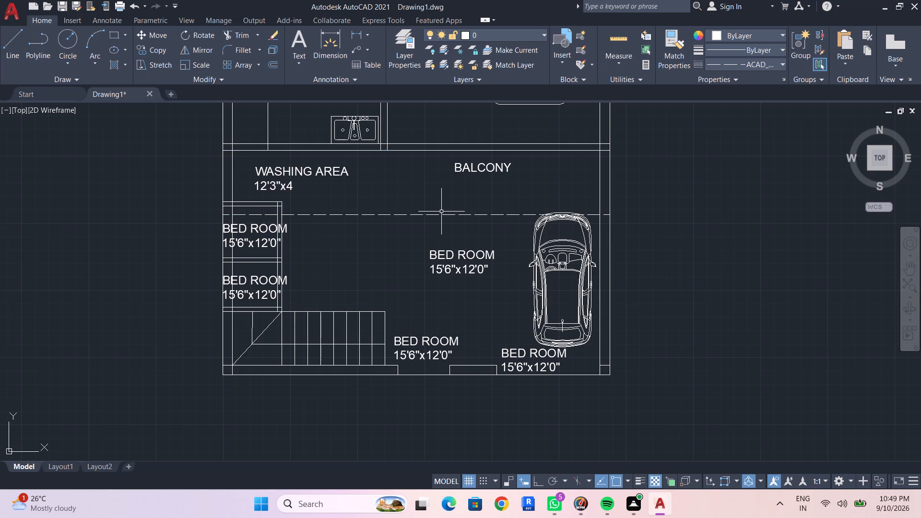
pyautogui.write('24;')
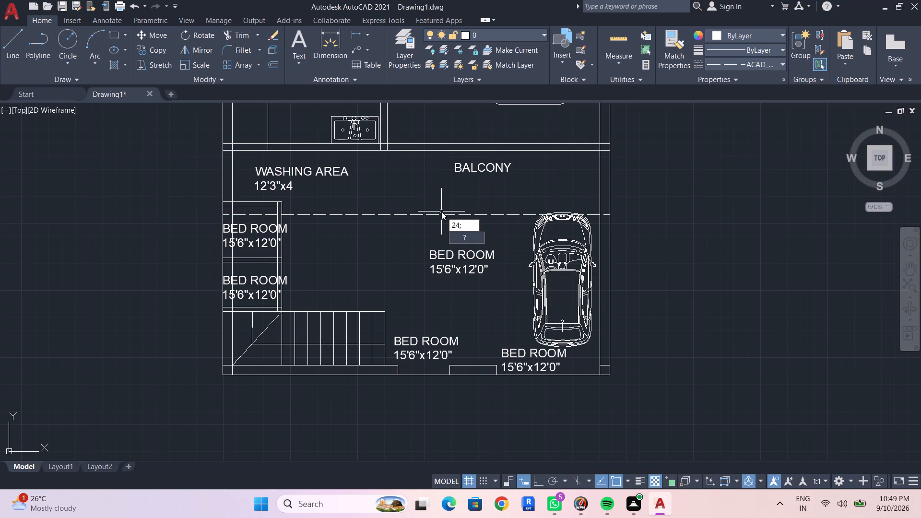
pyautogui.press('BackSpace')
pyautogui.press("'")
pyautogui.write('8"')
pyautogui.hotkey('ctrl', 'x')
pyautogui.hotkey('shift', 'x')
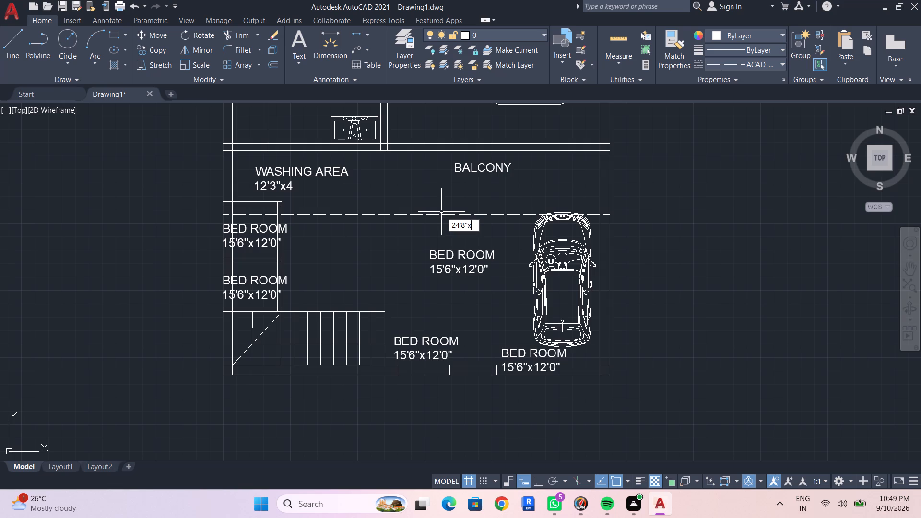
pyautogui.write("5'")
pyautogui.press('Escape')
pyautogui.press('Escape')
# Add the size 24'8"x5' as a second line under the name in the BALCONY label.
pyautogui.doubleClick(496, 164)
pyautogui.click(532, 162)
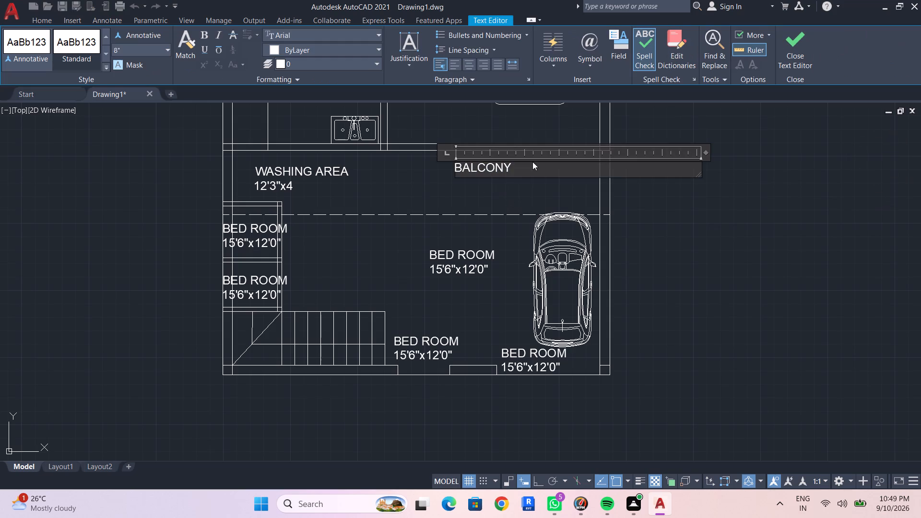
pyautogui.click(520, 171)
pyautogui.press('Return')
pyautogui.write('24')
pyautogui.write('\'8"')
pyautogui.hotkey('shift', 'x')
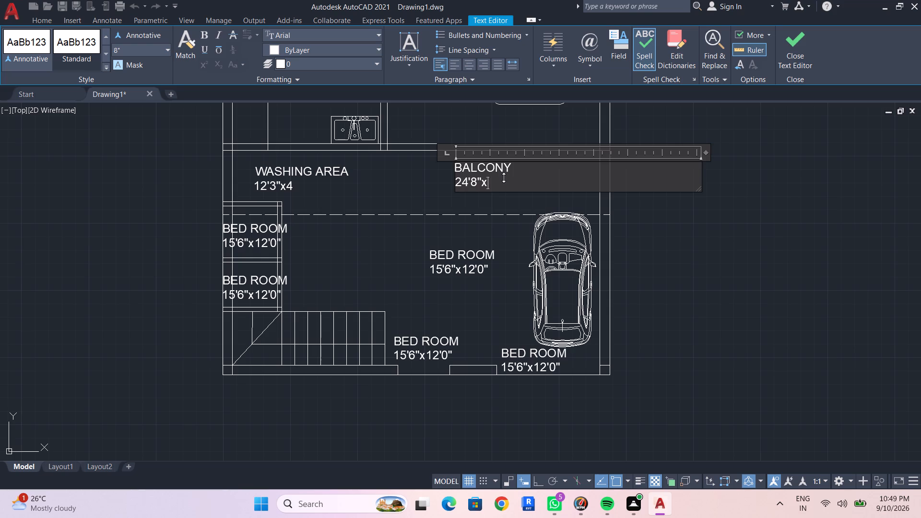
pyautogui.press('5')
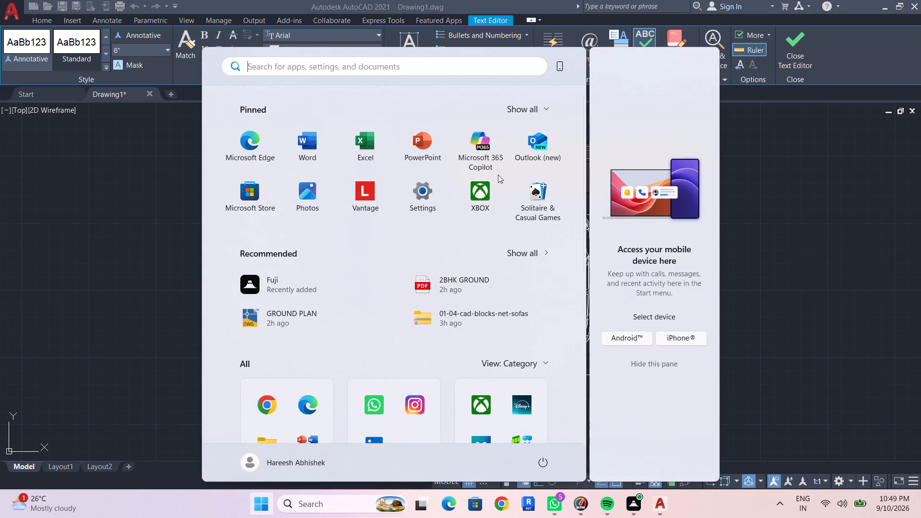
pyautogui.click(92, 200)
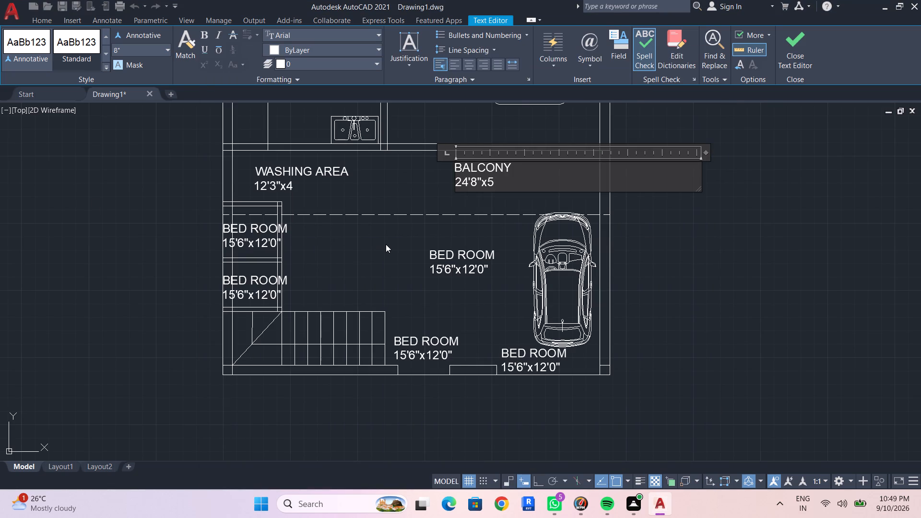
pyautogui.press("'")
pyautogui.press('Return')
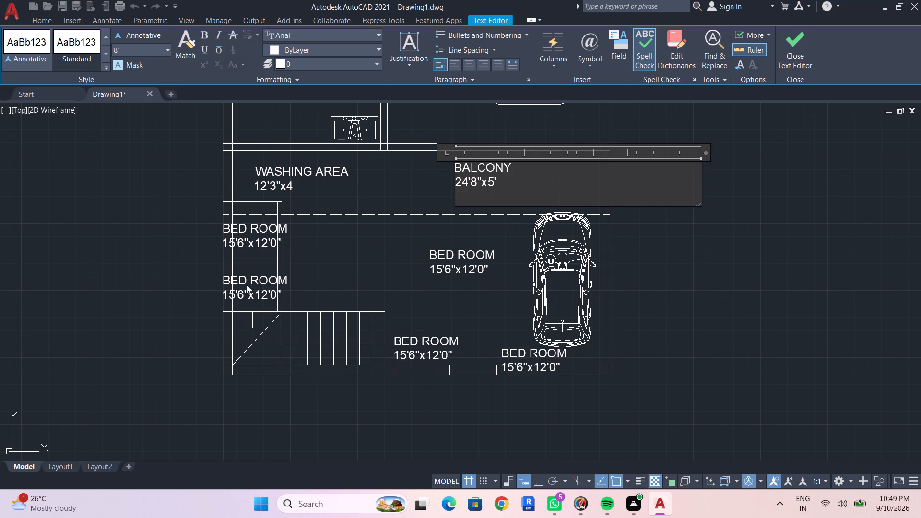
pyautogui.click(424, 196)
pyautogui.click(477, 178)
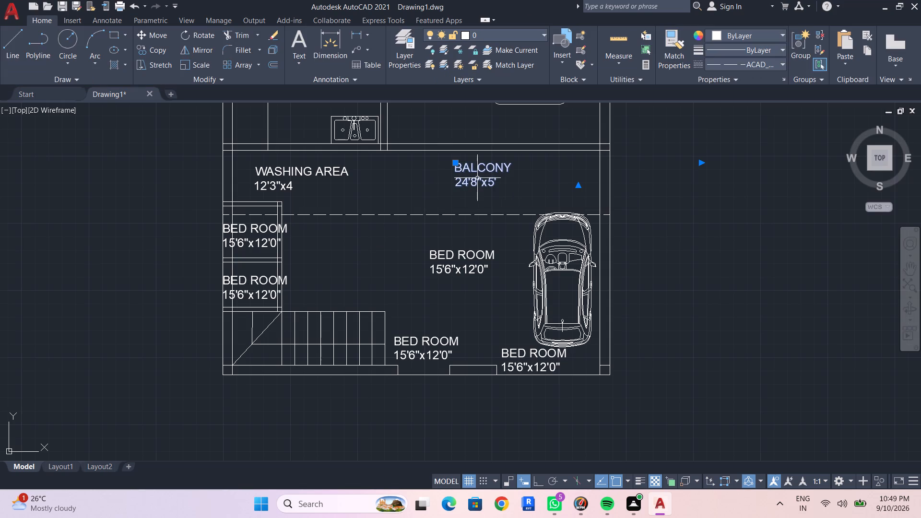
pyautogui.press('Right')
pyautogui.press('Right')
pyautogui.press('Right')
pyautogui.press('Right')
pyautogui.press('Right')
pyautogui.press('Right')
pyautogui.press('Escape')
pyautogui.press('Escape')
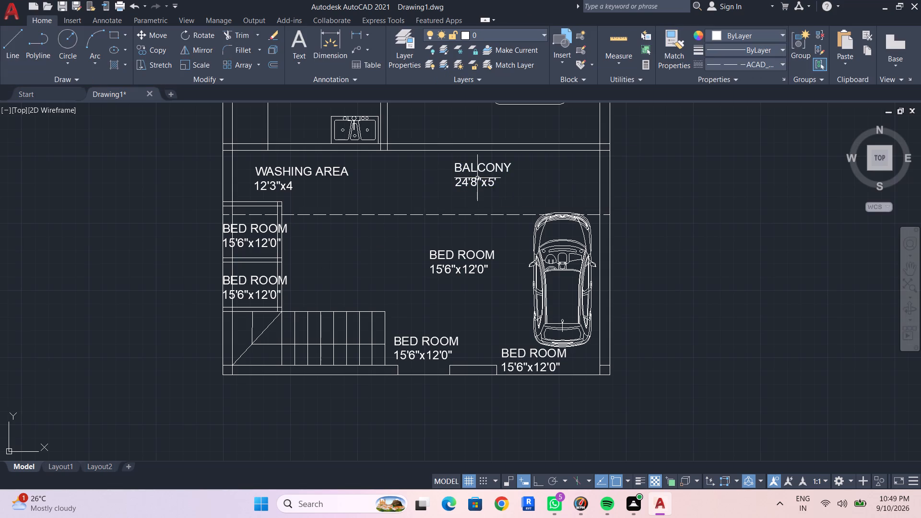
# Nudge the BALCONY label slightly to the right within the balcony.
pyautogui.click(484, 166)
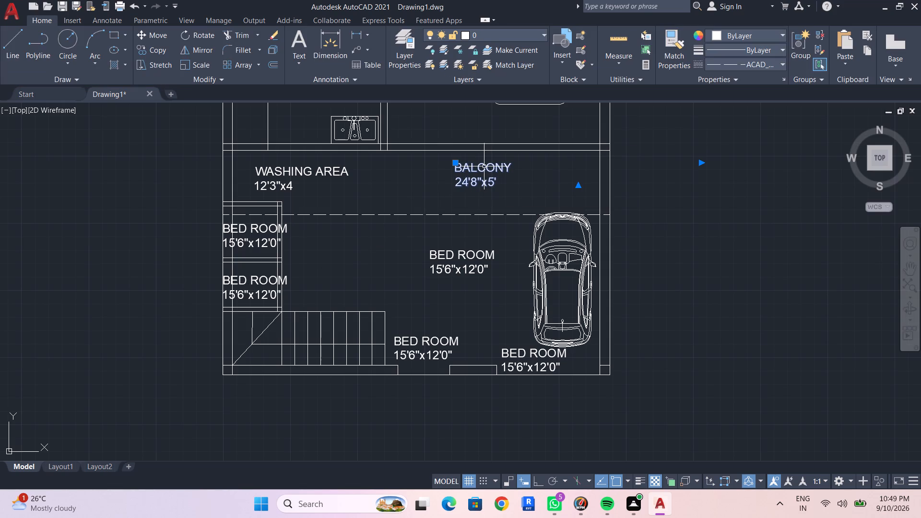
pyautogui.hotkey('ctrl', 'Right')
pyautogui.hotkey('ctrl', 'Right')
pyautogui.hotkey('ctrl', 'Right')
pyautogui.hotkey('ctrl', 'Right')
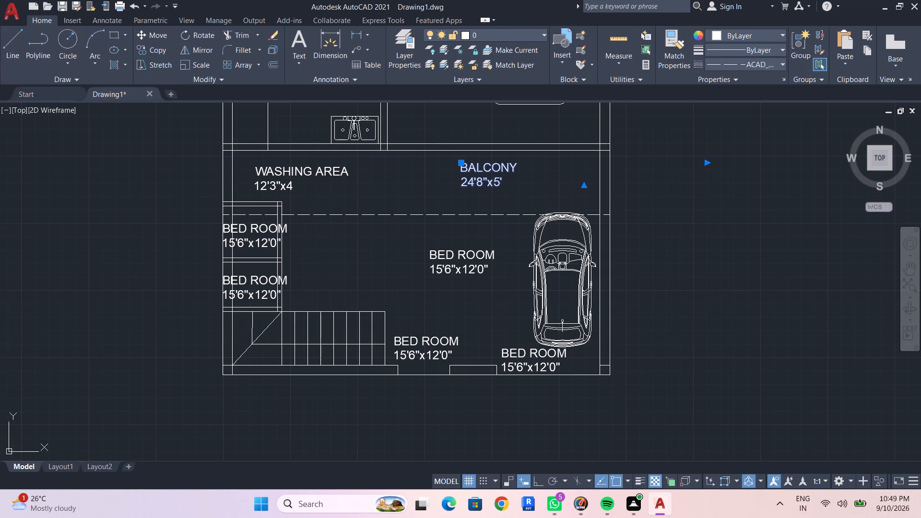
pyautogui.hotkey('ctrl', 'Right')
pyautogui.hotkey('ctrl', 'Right')
pyautogui.hotkey('ctrl', 'Right')
pyautogui.hotkey('ctrl', 'Right')
pyautogui.press('Escape')
pyautogui.press('Escape')
# Replace the whole BED ROOM label in the small room just below the washing area with BATH.
pyautogui.scroll(2, 476, 167)
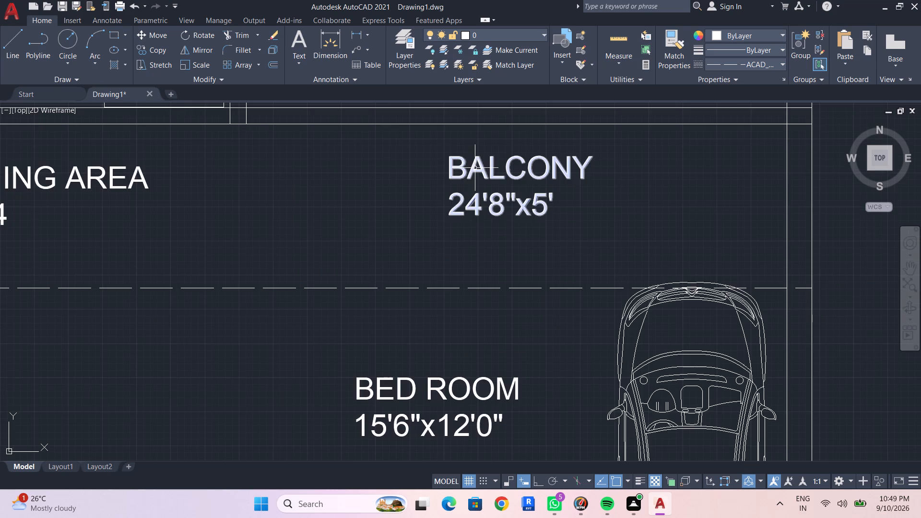
pyautogui.scroll(-2, 458, 231)
pyautogui.moveTo(455, 274); pyautogui.dragTo(463, 274, button='middle')
pyautogui.press('Escape')
pyautogui.moveTo(434, 296); pyautogui.dragTo(504, 186, button='middle')
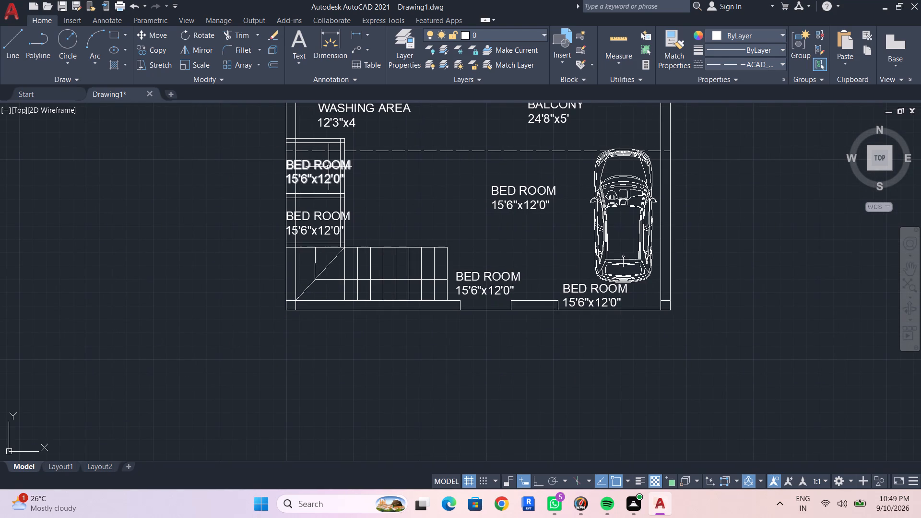
pyautogui.click(328, 166)
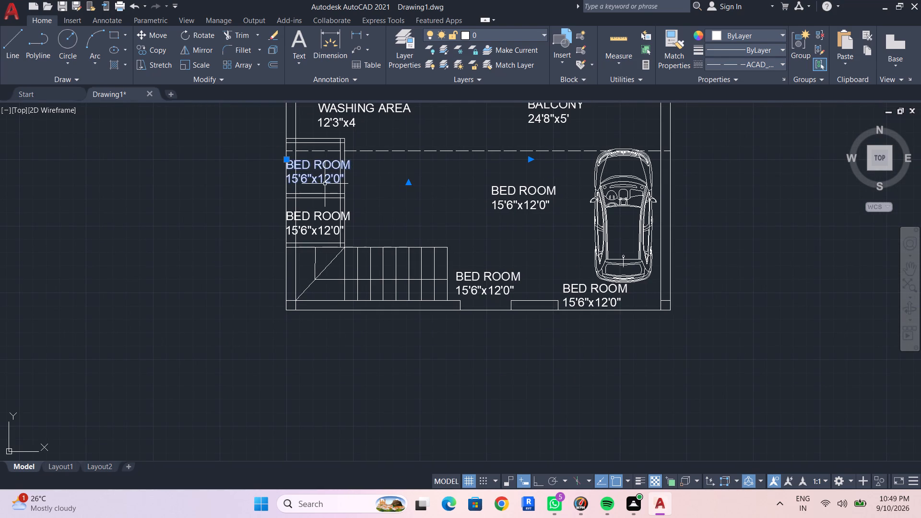
pyautogui.doubleClick(330, 182)
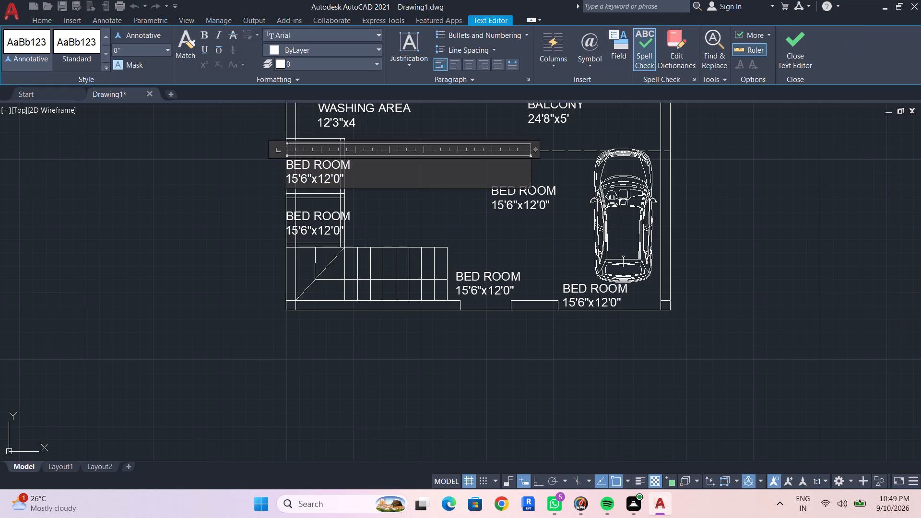
pyautogui.click(348, 182)
pyautogui.moveTo(349, 182); pyautogui.dragTo(298, 165)
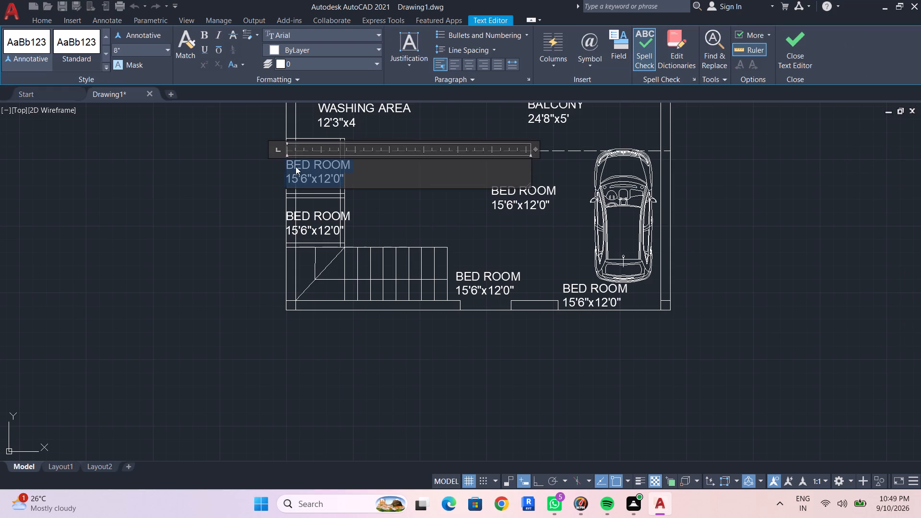
pyautogui.write('BATH')
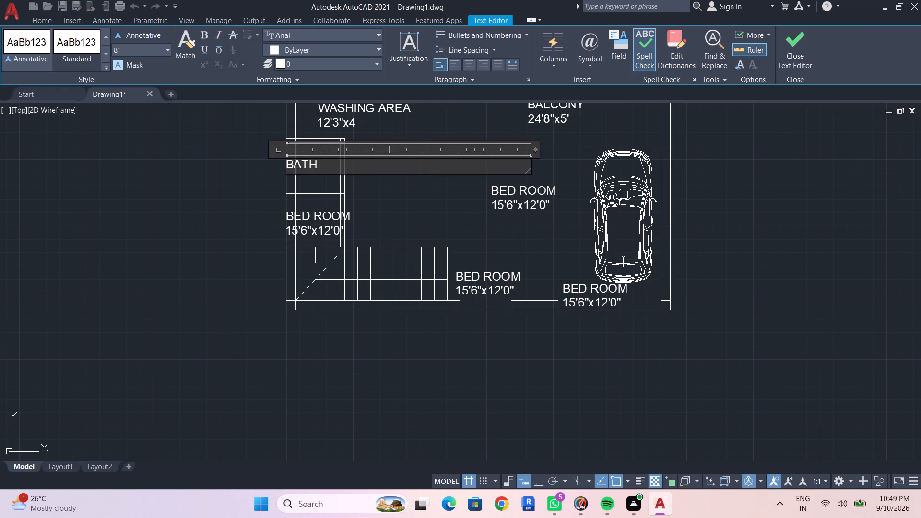
pyautogui.click(742, 172)
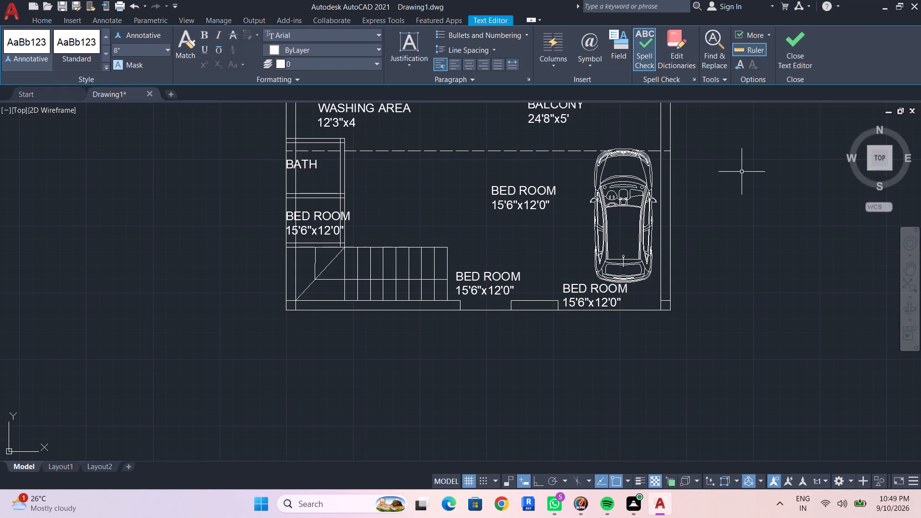
# Measure the inside width and depth of the small bath room.
pyautogui.click(622, 37)
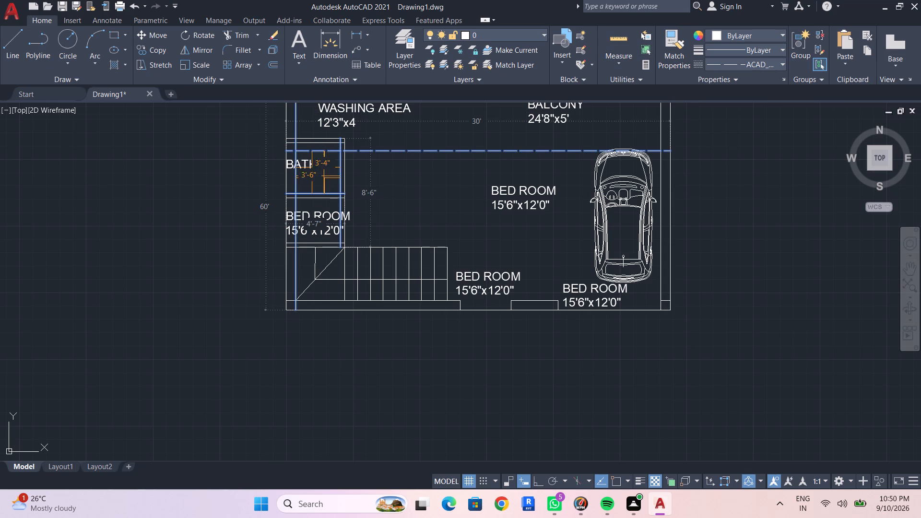
pyautogui.scroll(2, 327, 165)
pyautogui.press('Escape')
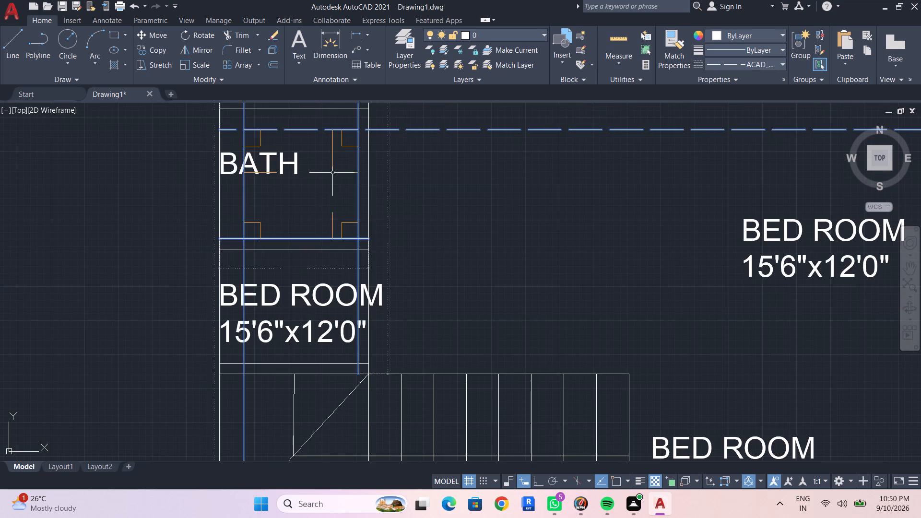
pyautogui.press('Escape')
pyautogui.press('Escape')
# Trim away the dashed balcony line where it crosses the bath room and its outer wall.
pyautogui.write('TR')
pyautogui.press('Return')
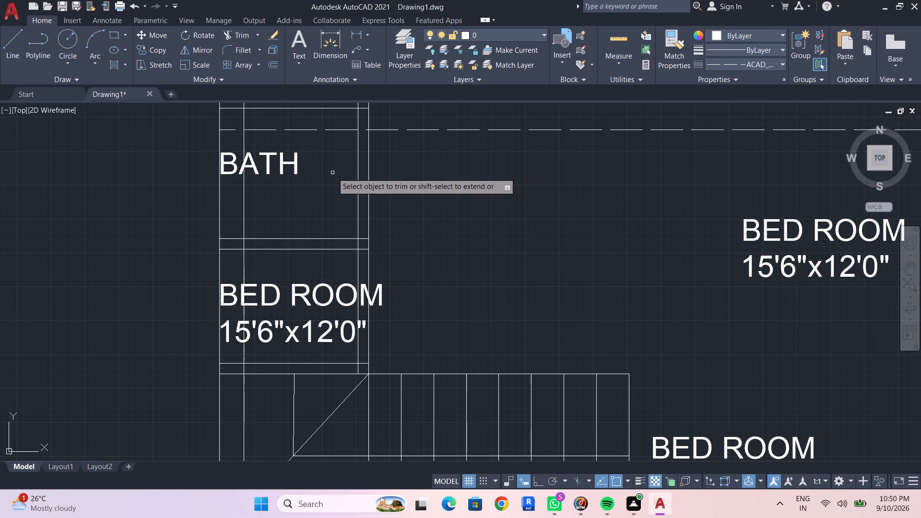
pyautogui.click(327, 129)
pyautogui.click(230, 129)
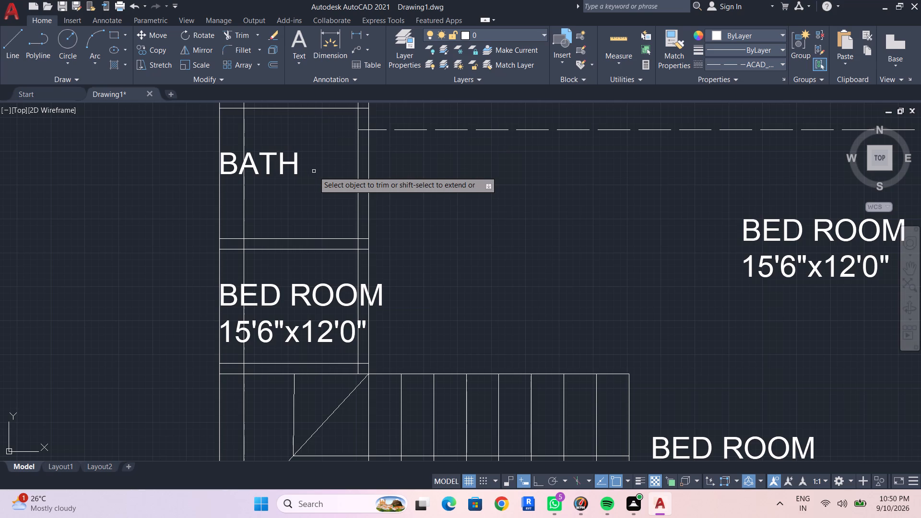
pyautogui.press('Escape')
pyautogui.press('Escape')
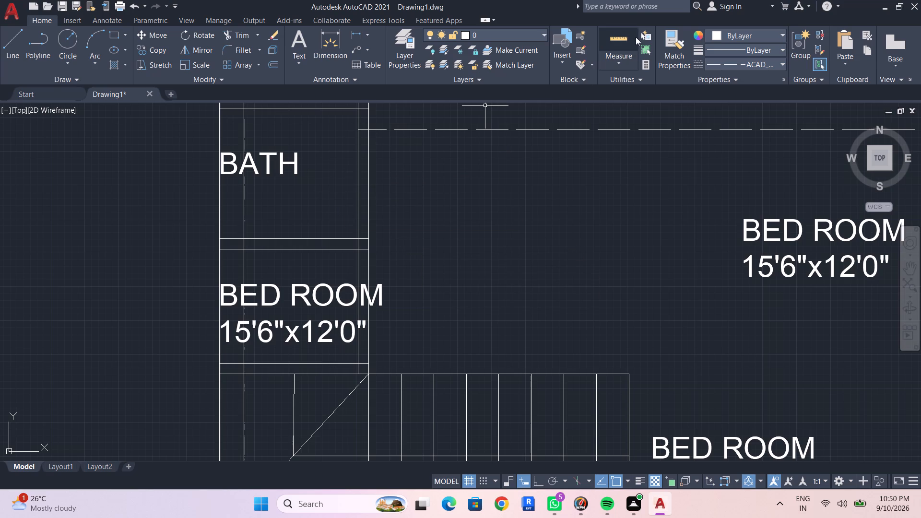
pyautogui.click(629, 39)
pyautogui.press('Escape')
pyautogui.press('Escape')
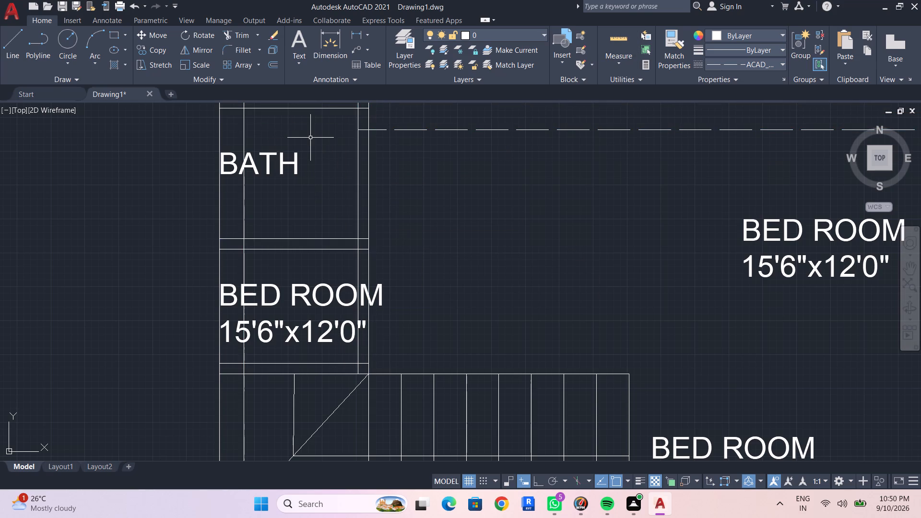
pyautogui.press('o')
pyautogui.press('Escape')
# Add the size 3'6"x4' as a second line under the name in the BATH label.
pyautogui.click(279, 176)
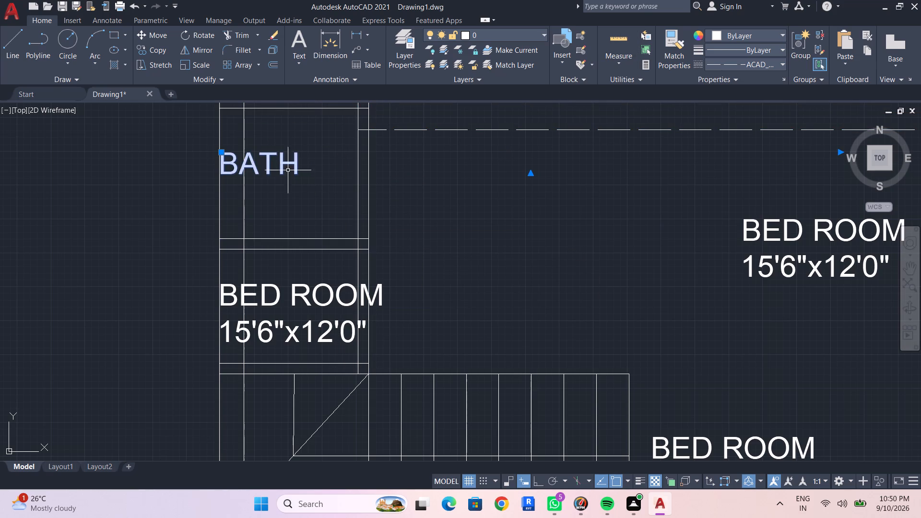
pyautogui.click(302, 162)
pyautogui.doubleClick(295, 165)
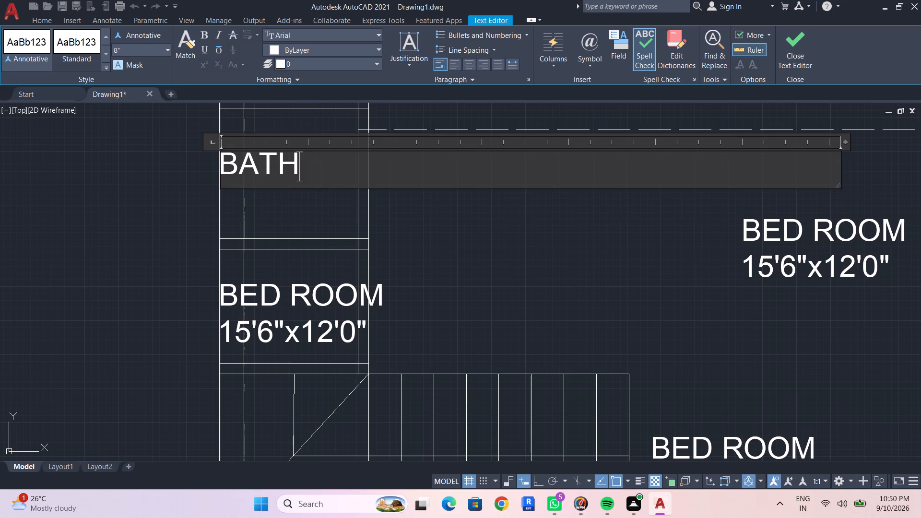
pyautogui.press('Return')
pyautogui.write('3\'6"')
pyautogui.write("x4'")
pyautogui.press('Return')
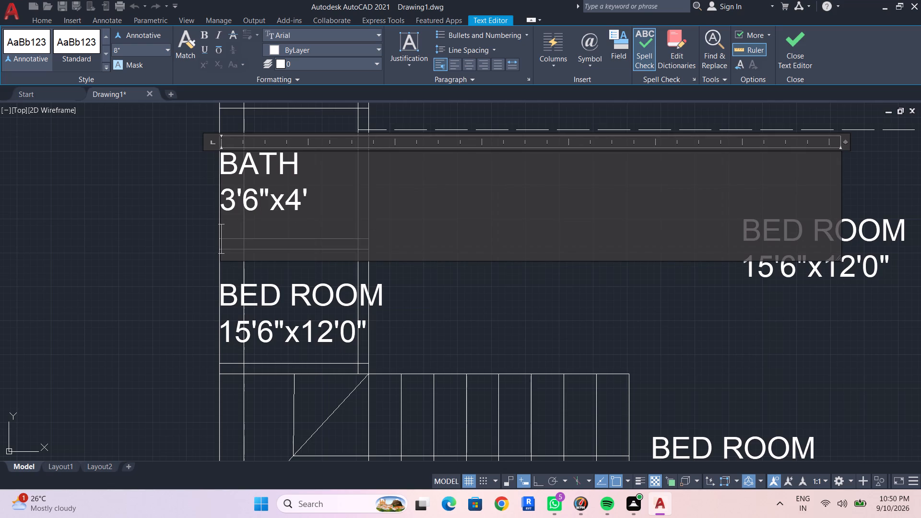
pyautogui.click(192, 227)
# Scale the BATH label down to about half its size from a base point on its text.
pyautogui.click(272, 200)
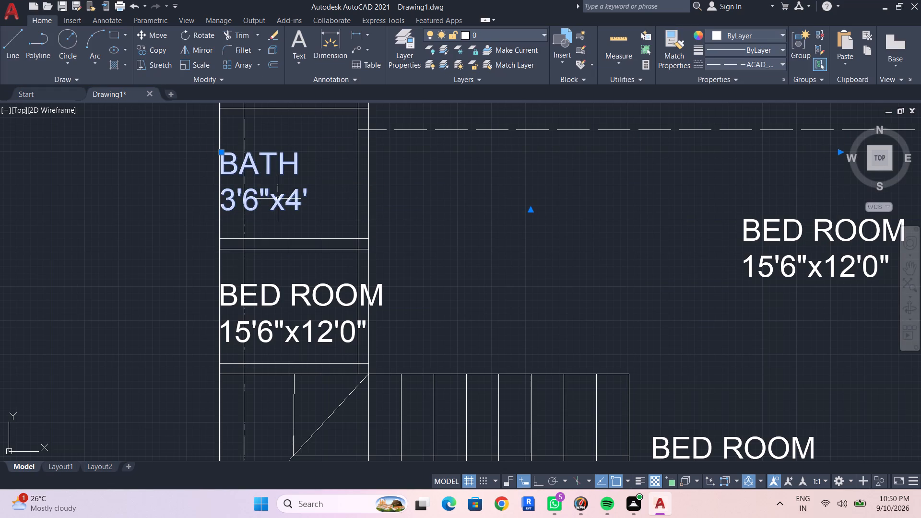
pyautogui.write('SC')
pyautogui.press('space')
pyautogui.click(276, 158)
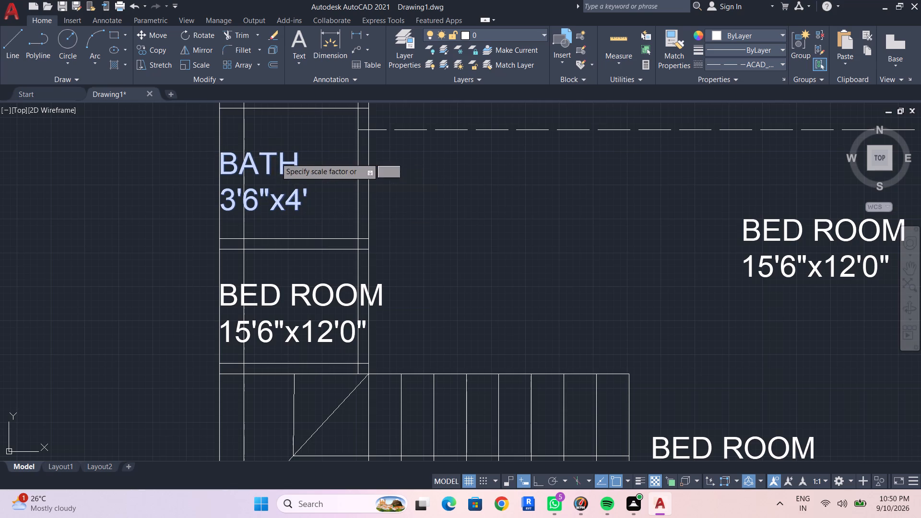
pyautogui.click(409, 244)
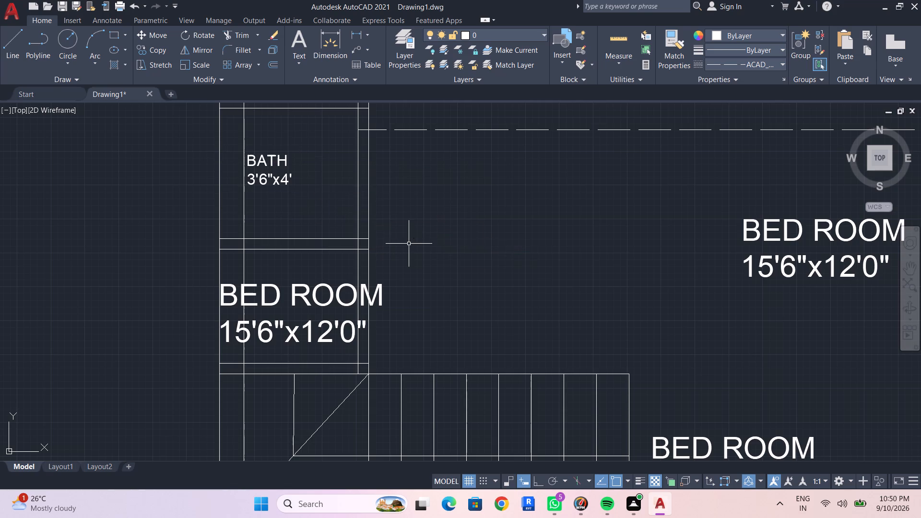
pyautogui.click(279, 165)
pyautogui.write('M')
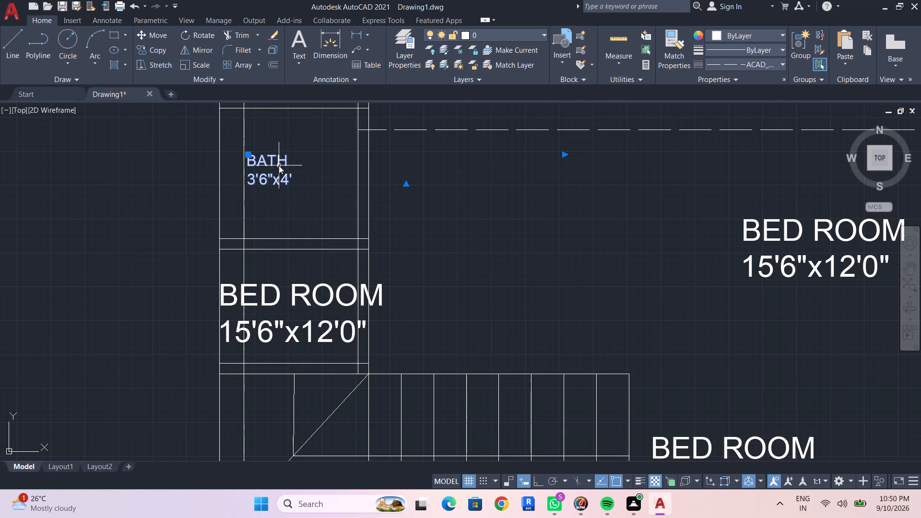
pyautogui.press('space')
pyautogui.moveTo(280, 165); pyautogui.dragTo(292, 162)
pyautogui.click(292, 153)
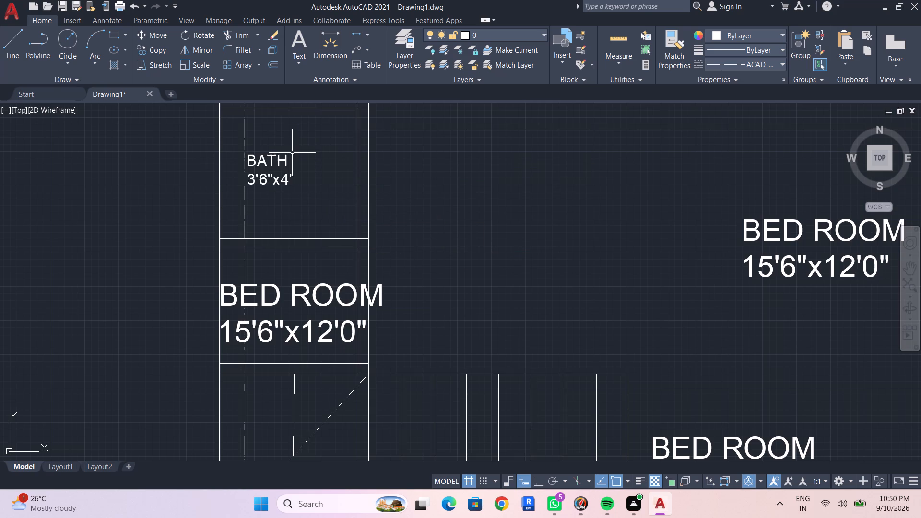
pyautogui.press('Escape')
# Move the BATH label away from the side wall, further into the bath room.
pyautogui.click(283, 163)
pyautogui.write('M')
pyautogui.press('space')
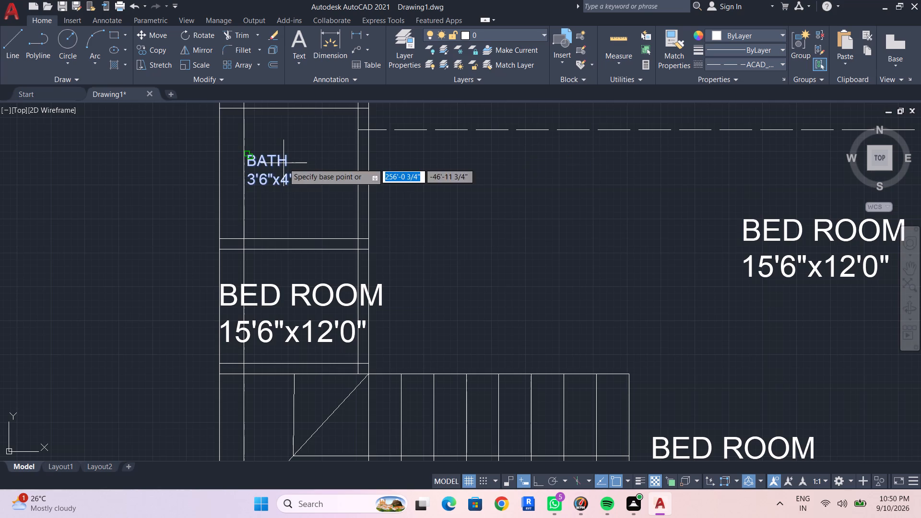
pyautogui.click(283, 163)
pyautogui.click(296, 149)
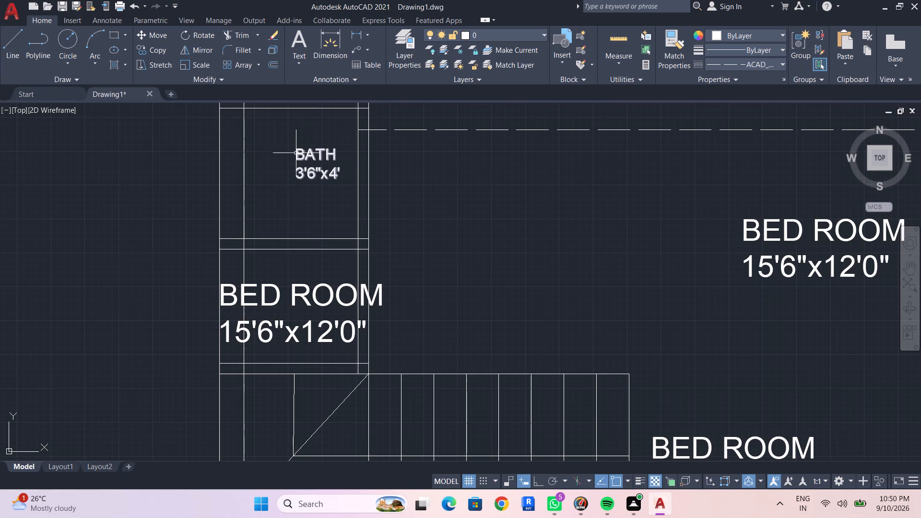
pyautogui.press('Escape')
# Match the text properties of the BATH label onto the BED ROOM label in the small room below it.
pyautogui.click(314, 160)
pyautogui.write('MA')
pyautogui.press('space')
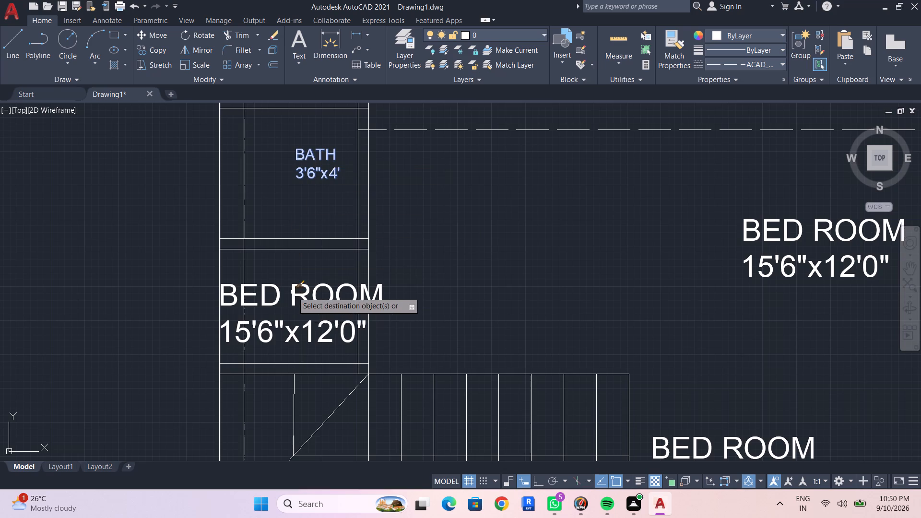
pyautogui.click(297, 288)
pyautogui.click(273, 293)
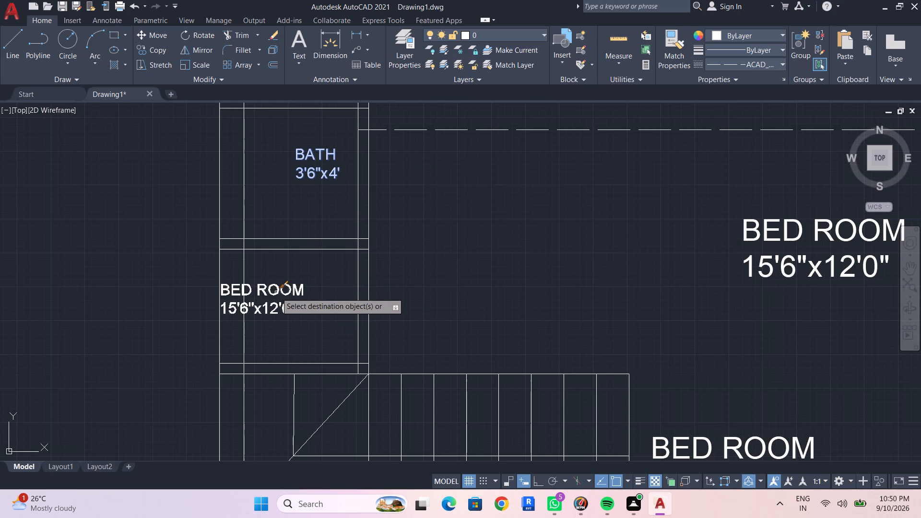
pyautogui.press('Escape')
# Replace the text of the label below the bath room with W.C and 3'6"x3'6" on a second line.
pyautogui.doubleClick(276, 291)
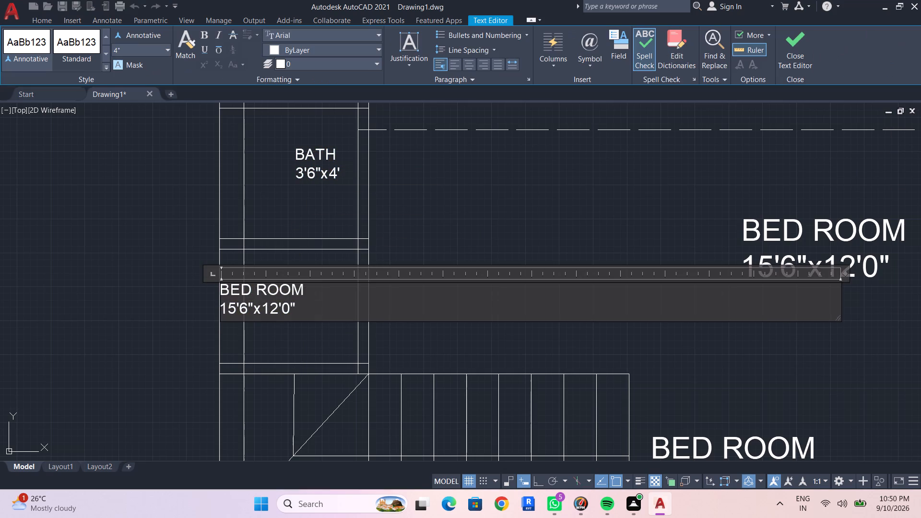
pyautogui.click(305, 310)
pyautogui.moveTo(305, 309); pyautogui.dragTo(237, 285)
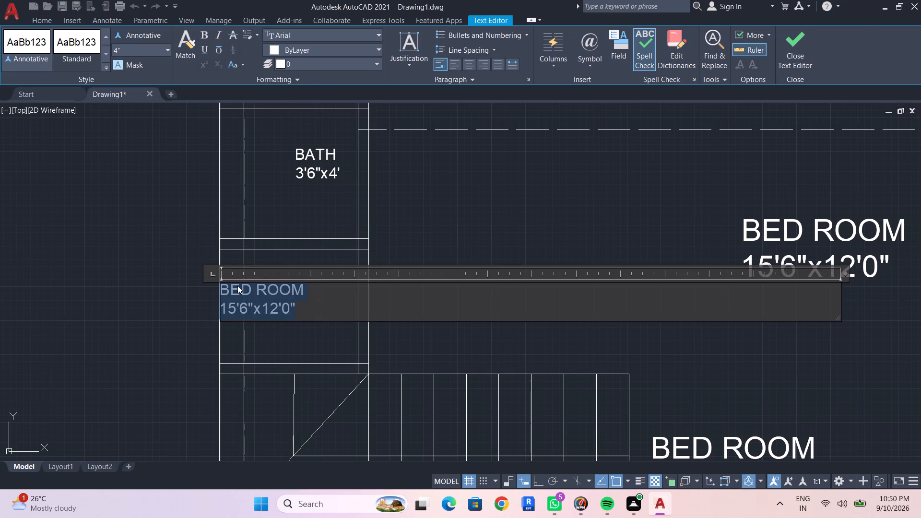
pyautogui.write('W.C')
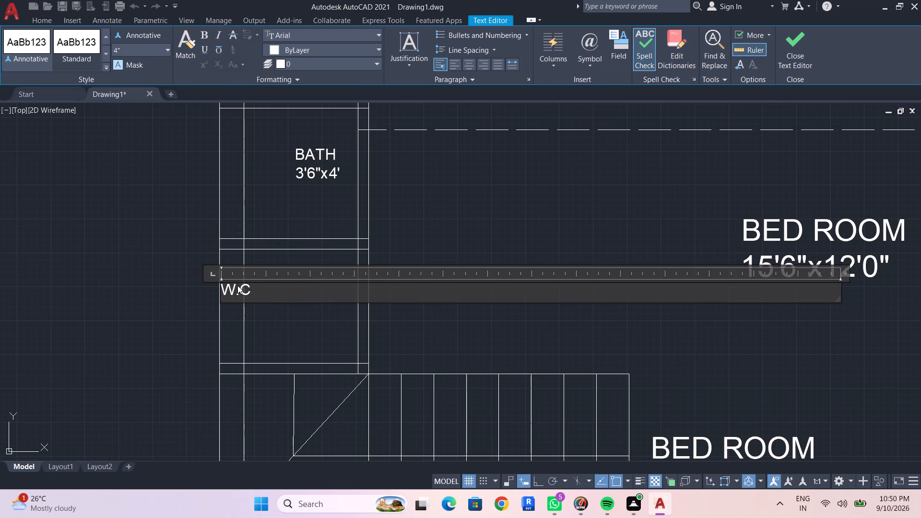
pyautogui.press('Return')
pyautogui.write('3\'6"')
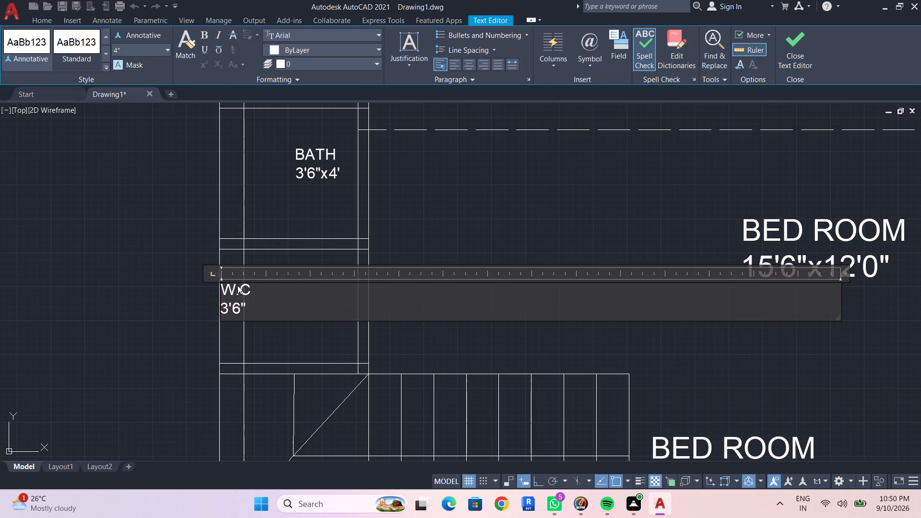
pyautogui.write('xEE\'6"')
pyautogui.press('BackSpace')
pyautogui.press('BackSpace')
pyautogui.press('BackSpace')
pyautogui.press('BackSpace')
pyautogui.press('BackSpace')
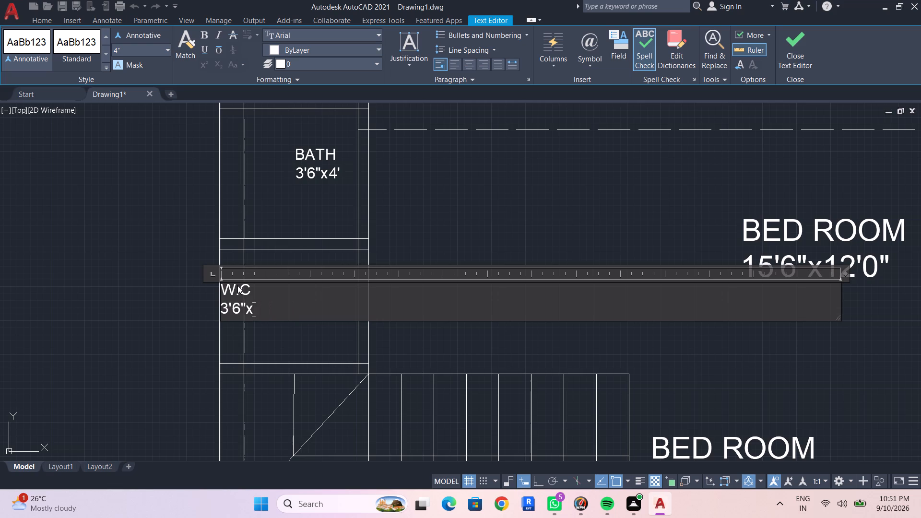
pyautogui.write("3'")
pyautogui.write('6"')
pyautogui.click(95, 261)
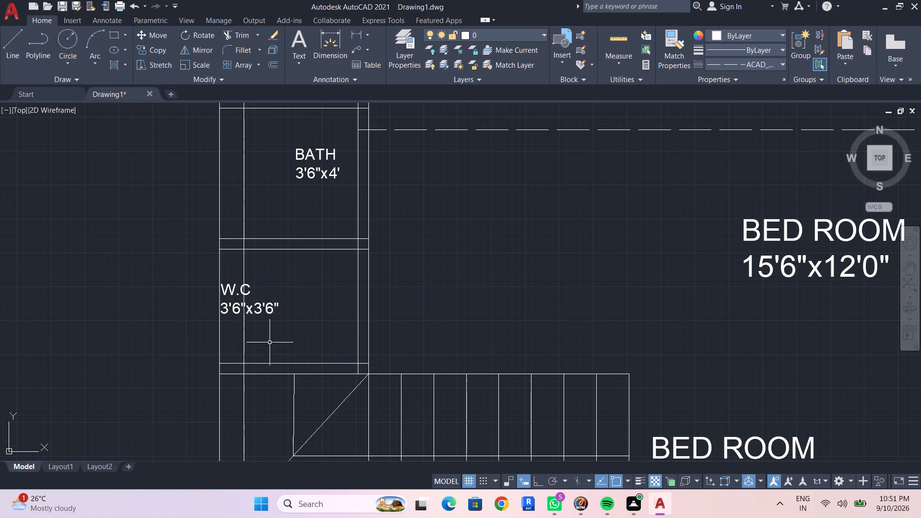
# Nudge the W.C label right, off the wall lines and into the middle of its room.
pyautogui.click(260, 309)
pyautogui.hotkey('ctrl', 'Right')
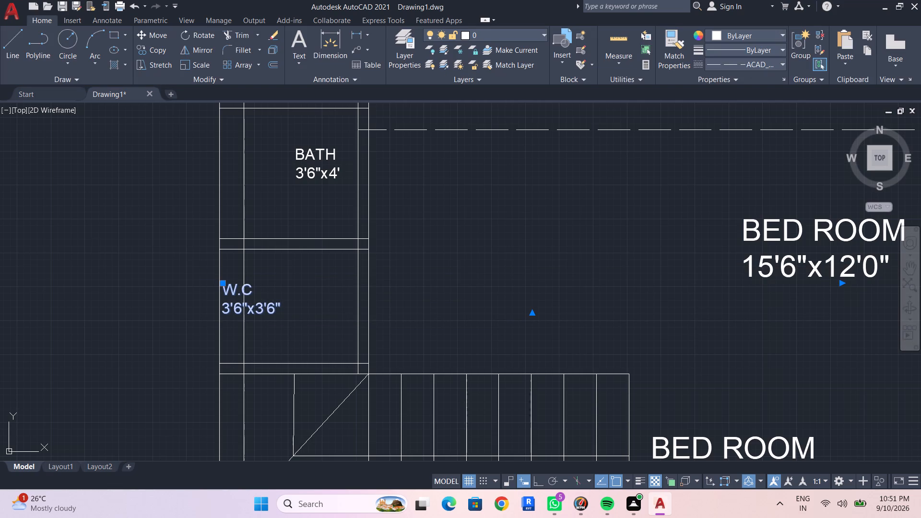
pyautogui.hotkey('ctrl', 'Right')
pyautogui.hotkey('ctrl', 'Right')
pyautogui.hotkey('ctrl', 'Right')
pyautogui.hotkey('ctrl', 'Right')
pyautogui.hotkey('ctrl', 'Right')
pyautogui.hotkey('ctrl', 'Right')
pyautogui.hotkey('ctrl', 'Right')
pyautogui.hotkey('ctrl', 'Right')
pyautogui.hotkey('ctrl', 'Right')
pyautogui.hotkey('ctrl', 'Right')
pyautogui.hotkey('ctrl', 'Right')
pyautogui.hotkey('ctrl', 'Right')
pyautogui.hotkey('ctrl', 'Right')
pyautogui.hotkey('ctrl', 'Right')
pyautogui.hotkey('ctrl', 'Right')
pyautogui.hotkey('ctrl', 'Right')
pyautogui.hotkey('ctrl', 'Right')
pyautogui.hotkey('ctrl', 'Right')
pyautogui.hotkey('ctrl', 'Right')
pyautogui.hotkey('ctrl', 'Right')
pyautogui.hotkey('ctrl', 'Right')
pyautogui.hotkey('ctrl', 'Right')
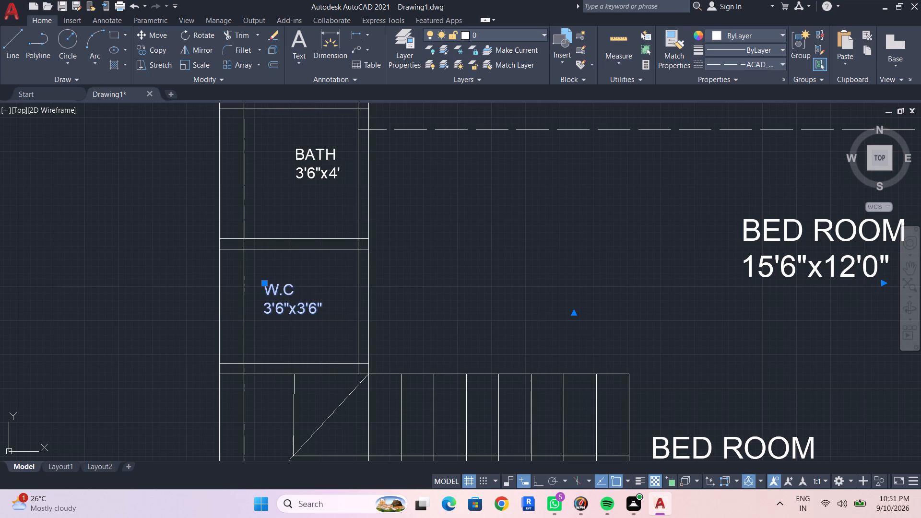
pyautogui.hotkey('ctrl', 'Right')
pyautogui.press('Escape')
# Scale the BATH label up to about twice its size, close to the size of the other room labels.
pyautogui.moveTo(301, 315); pyautogui.dragTo(304, 274, button='middle')
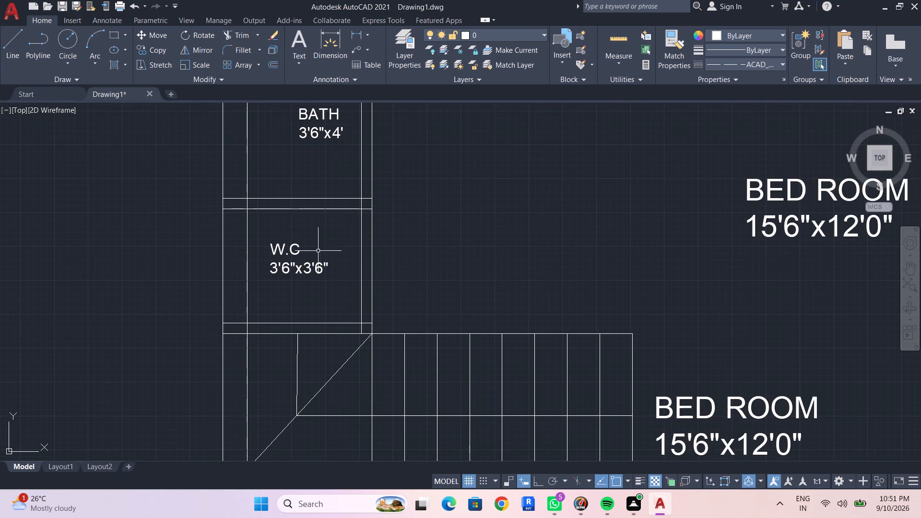
pyautogui.scroll(-2, 353, 272)
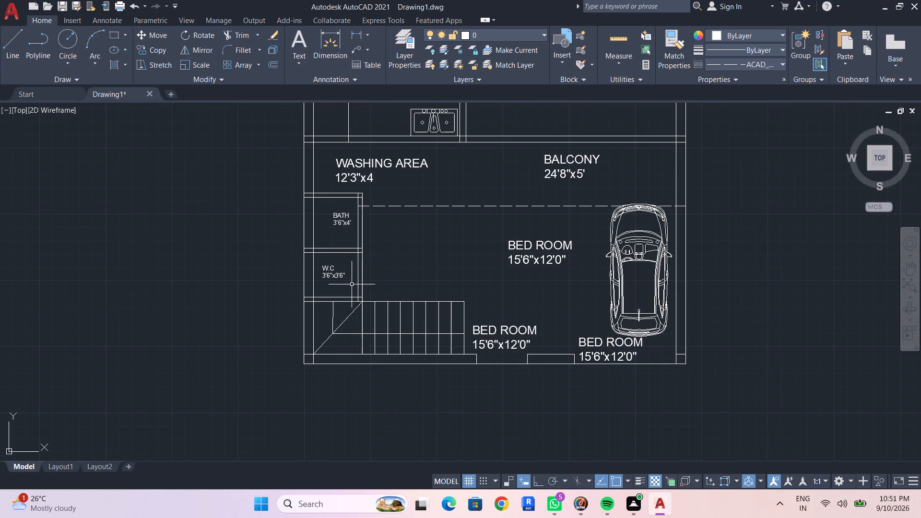
pyautogui.click(342, 218)
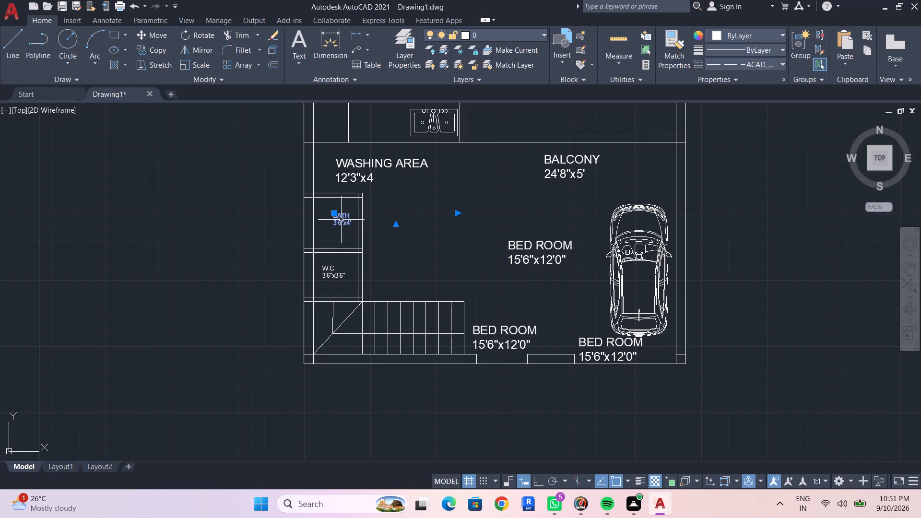
pyautogui.write('SC')
pyautogui.press('space')
pyautogui.click(336, 228)
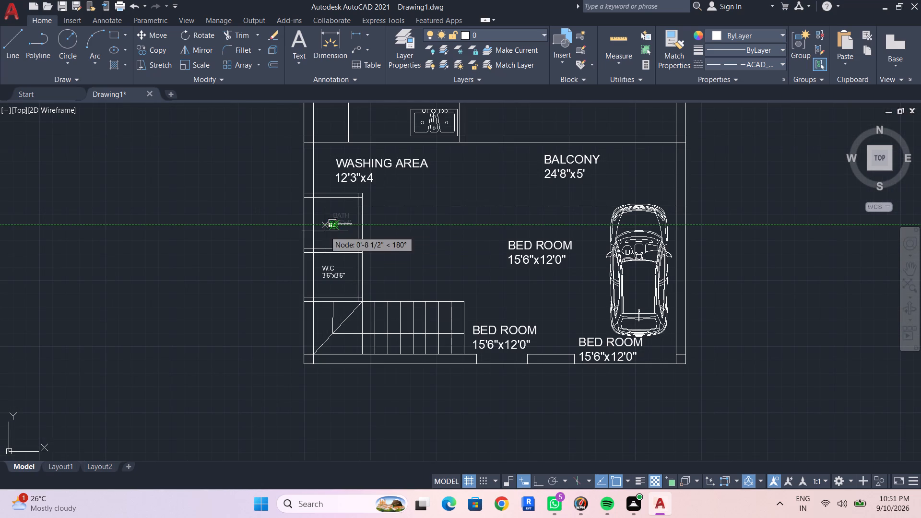
pyautogui.click(301, 344)
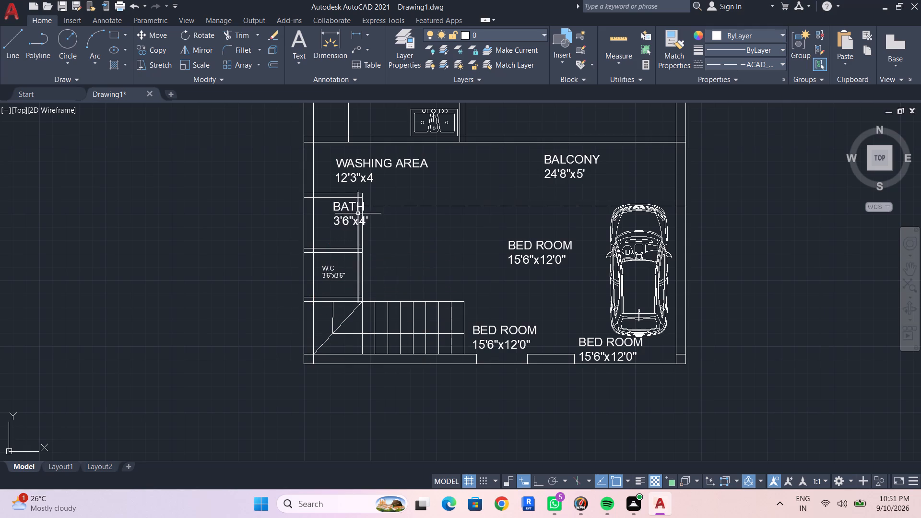
# Nudge the enlarged BATH label down and left so it sits within the bath room walls.
pyautogui.click(346, 222)
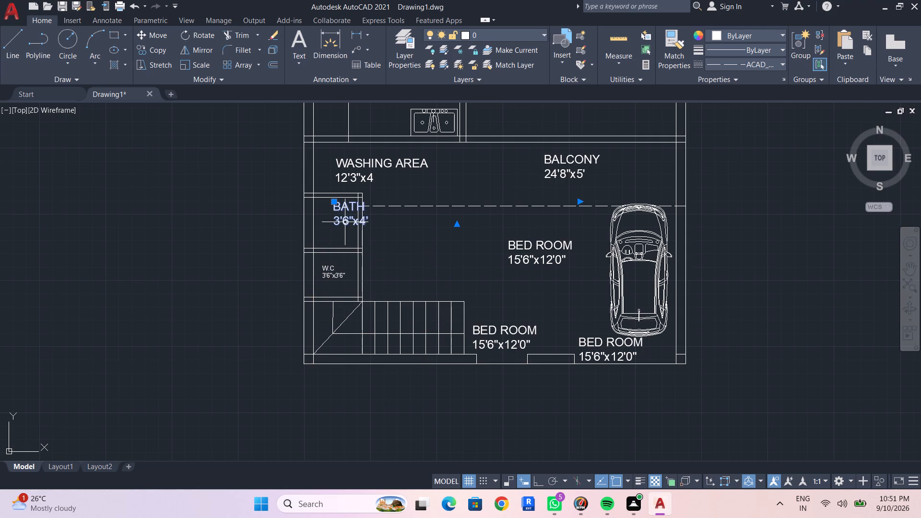
pyautogui.hotkey('ctrl', 'Down')
pyautogui.hotkey('ctrl', 'Up')
pyautogui.hotkey('ctrl', 'Down')
pyautogui.hotkey('ctrl', 'Down')
pyautogui.hotkey('ctrl', 'Down')
pyautogui.hotkey('ctrl', 'Down')
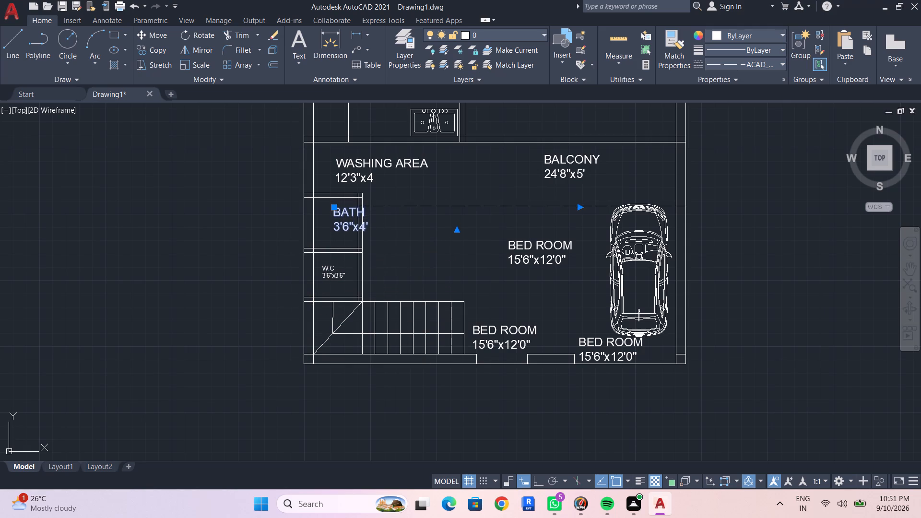
pyautogui.hotkey('ctrl', 'Left')
pyautogui.hotkey('ctrl', 'Left')
pyautogui.hotkey('ctrl', 'Left')
pyautogui.hotkey('ctrl', 'Left')
pyautogui.hotkey('ctrl', 'Left')
pyautogui.hotkey('ctrl', 'Left')
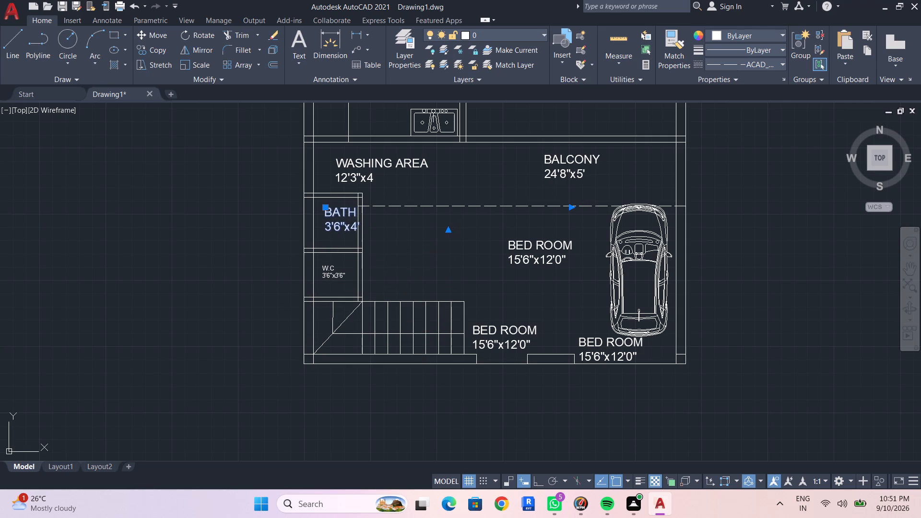
pyautogui.write('TR')
pyautogui.press('BackSpace')
pyautogui.press('BackSpace')
pyautogui.press('BackSpace')
pyautogui.hotkey('ctrl', 'Left')
pyautogui.hotkey('ctrl', 'Left')
pyautogui.hotkey('ctrl', 'Left')
pyautogui.press('Escape')
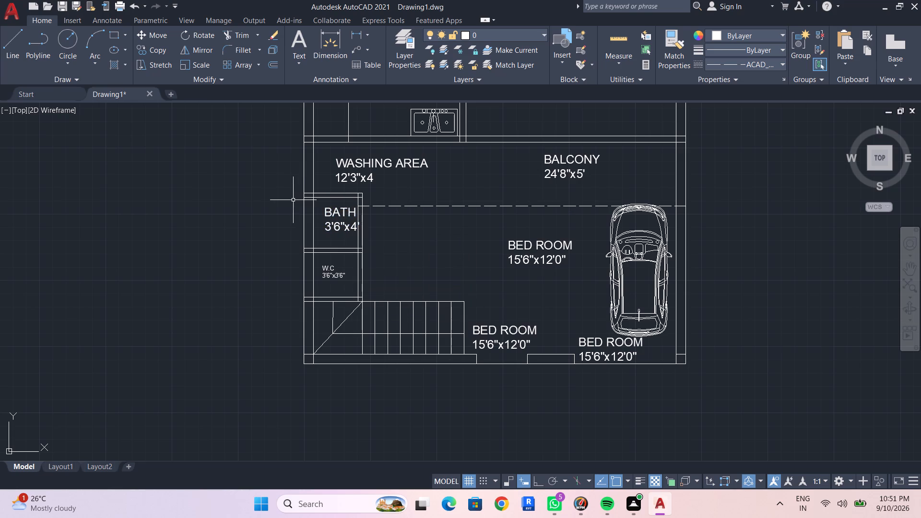
# Match the text properties of the enlarged BATH label onto the W.C label.
pyautogui.click(332, 228)
pyautogui.write('MA')
pyautogui.press('space')
pyautogui.click(333, 278)
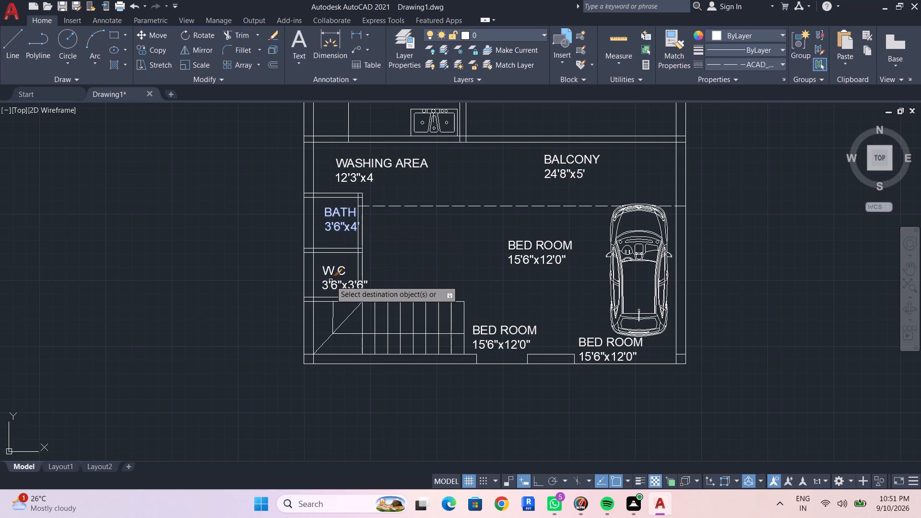
pyautogui.press('Escape')
# Nudge the W.C label left to fit between the walls of its room.
pyautogui.click(353, 284)
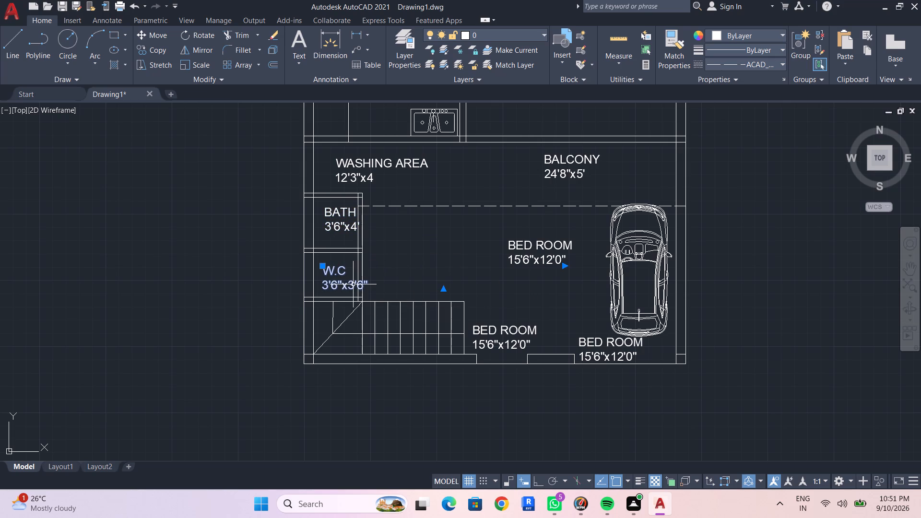
pyautogui.hotkey('ctrl', 'Left')
pyautogui.hotkey('ctrl', 'Left')
pyautogui.hotkey('ctrl', 'Left')
pyautogui.hotkey('ctrl', 'Left')
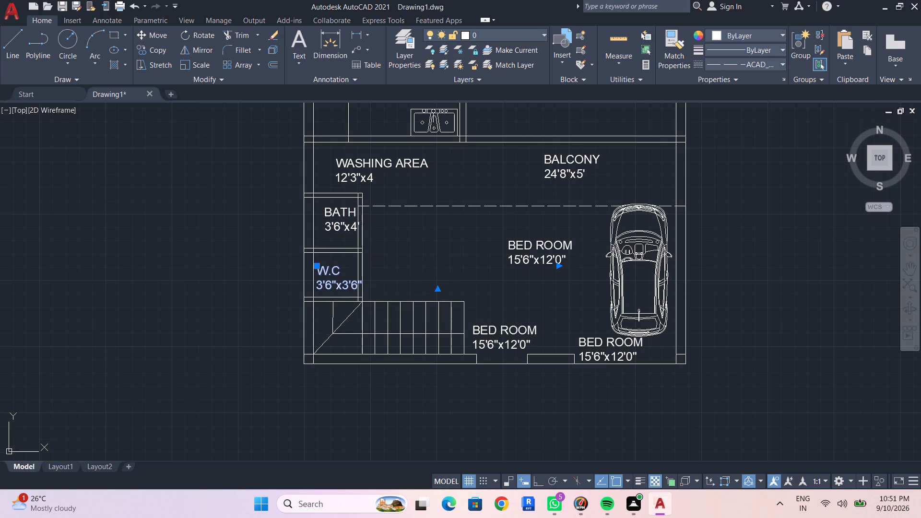
pyautogui.press('Escape')
# Replace the BED ROOM label text beside the upper part of the car with OPEN FOYER and a second line reading 24'8"x.
pyautogui.scroll(-2, 454, 317)
pyautogui.moveTo(456, 318); pyautogui.dragTo(414, 347, button='middle')
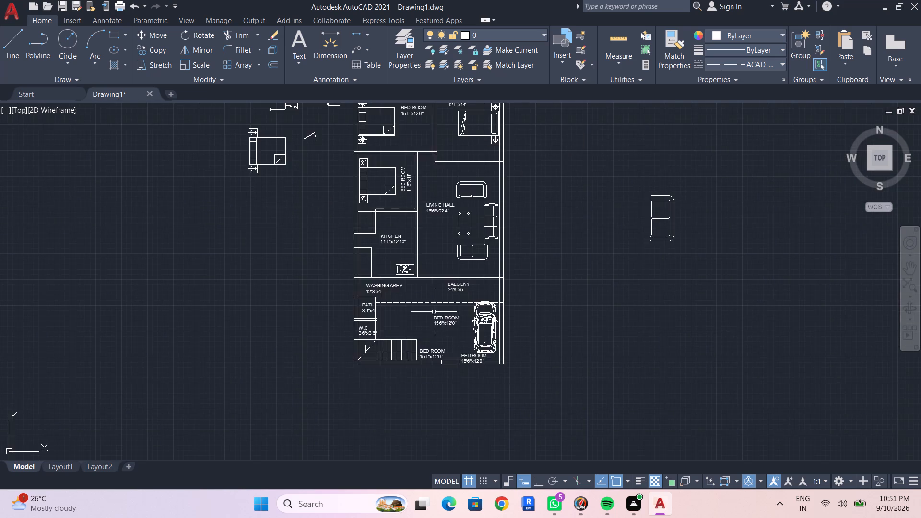
pyautogui.scroll(2, 449, 321)
pyautogui.moveTo(423, 375); pyautogui.dragTo(423, 335, button='middle')
pyautogui.doubleClick(453, 283)
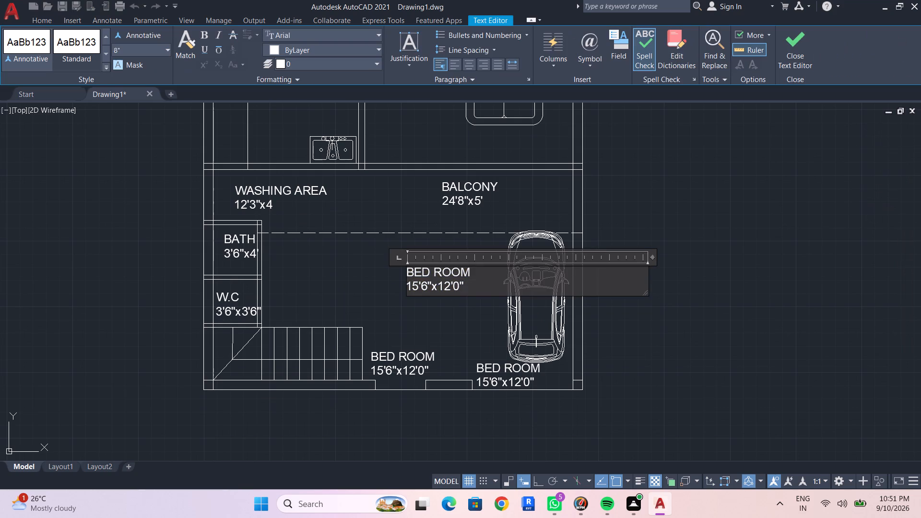
pyautogui.moveTo(467, 283); pyautogui.dragTo(400, 270)
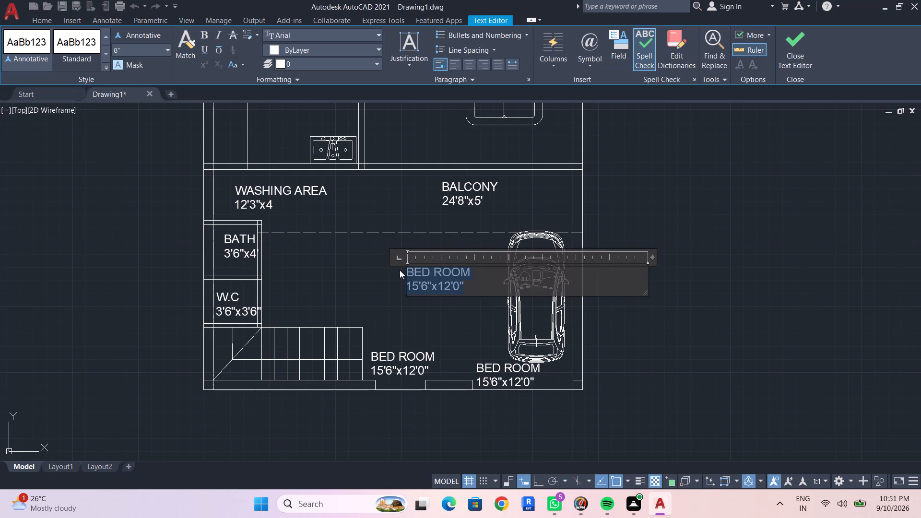
pyautogui.press('p')
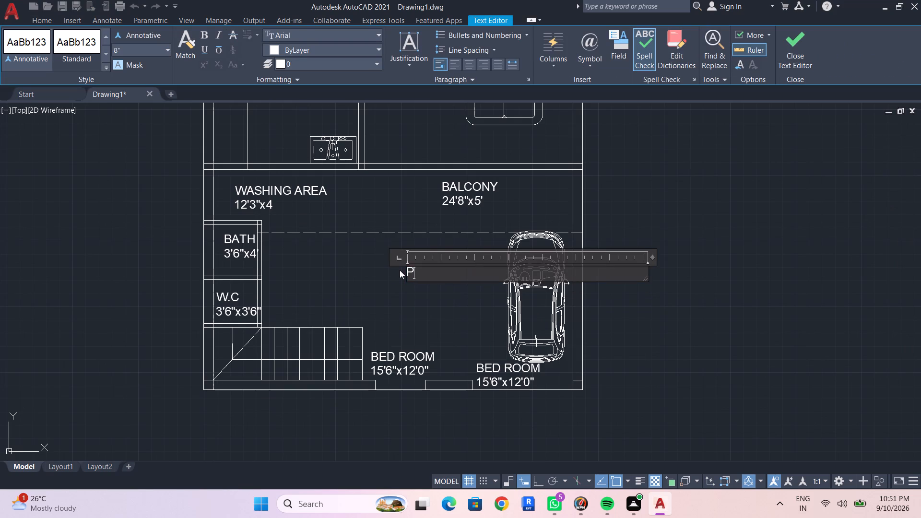
pyautogui.press('BackSpace')
pyautogui.write('OPEN')
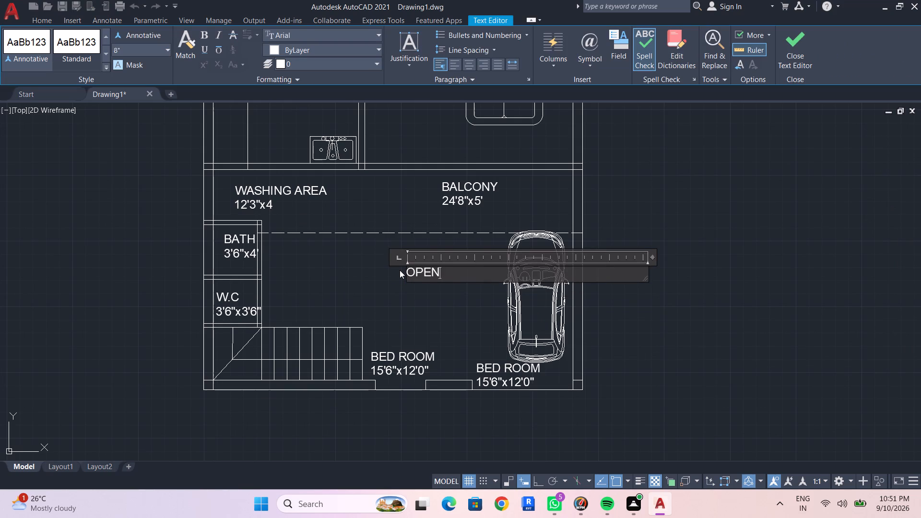
pyautogui.press('space')
pyautogui.press('f')
pyautogui.write('OYER')
pyautogui.press('Return')
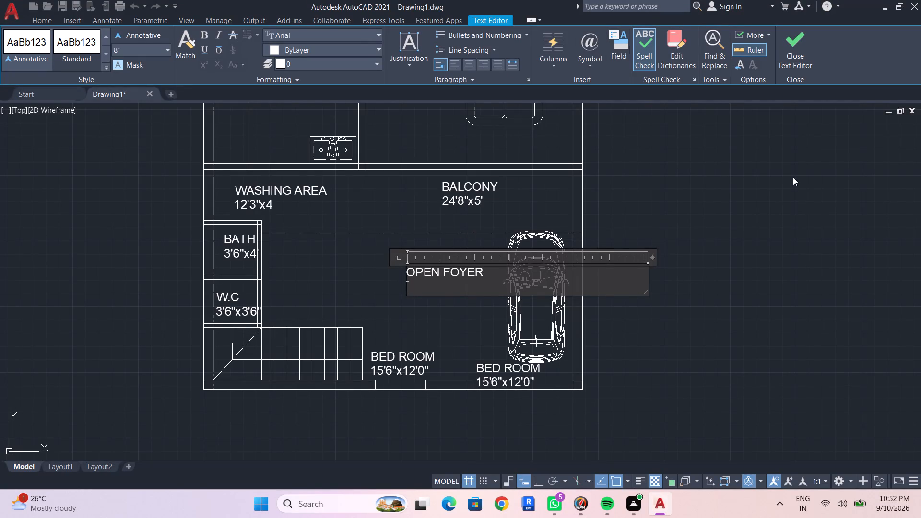
pyautogui.write('24\'8"')
pyautogui.hotkey('shift', 'x')
pyautogui.click(710, 216)
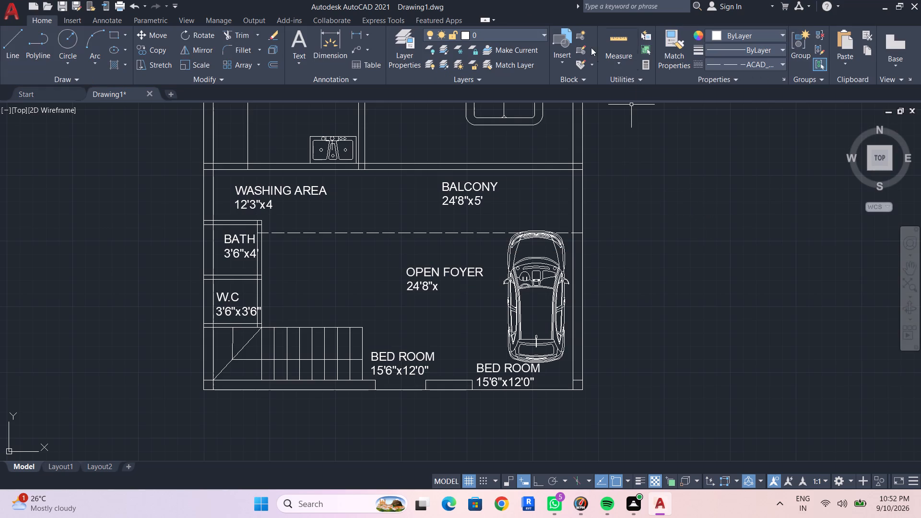
# Check the open foyer's size with the Quick Measure tool.
pyautogui.moveTo(624, 36); pyautogui.dragTo(622, 41)
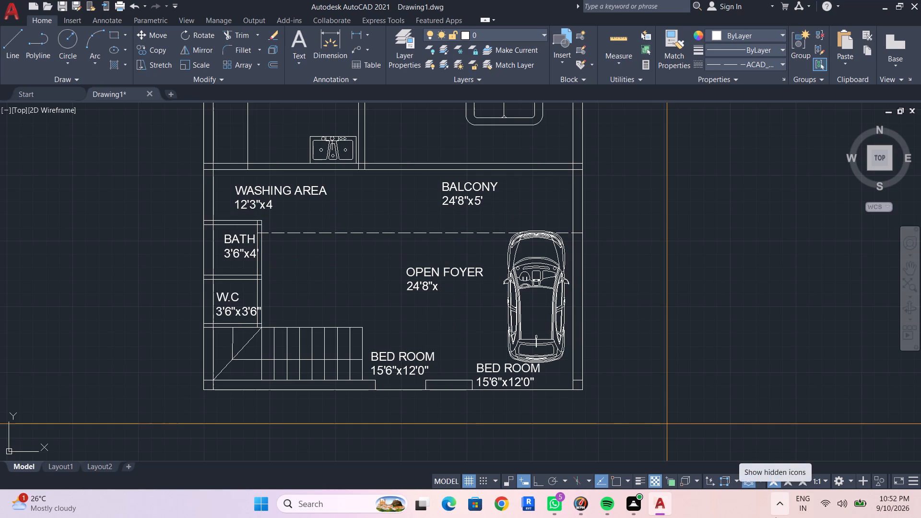
pyautogui.press('Escape')
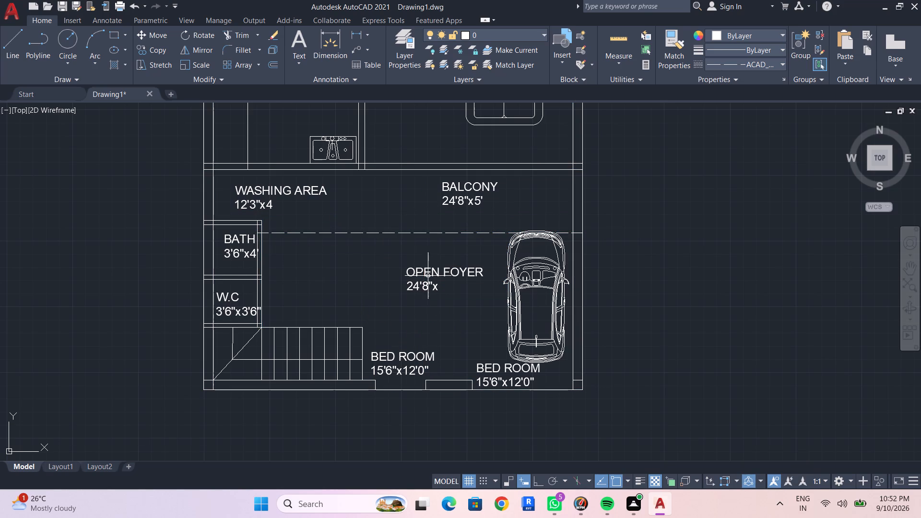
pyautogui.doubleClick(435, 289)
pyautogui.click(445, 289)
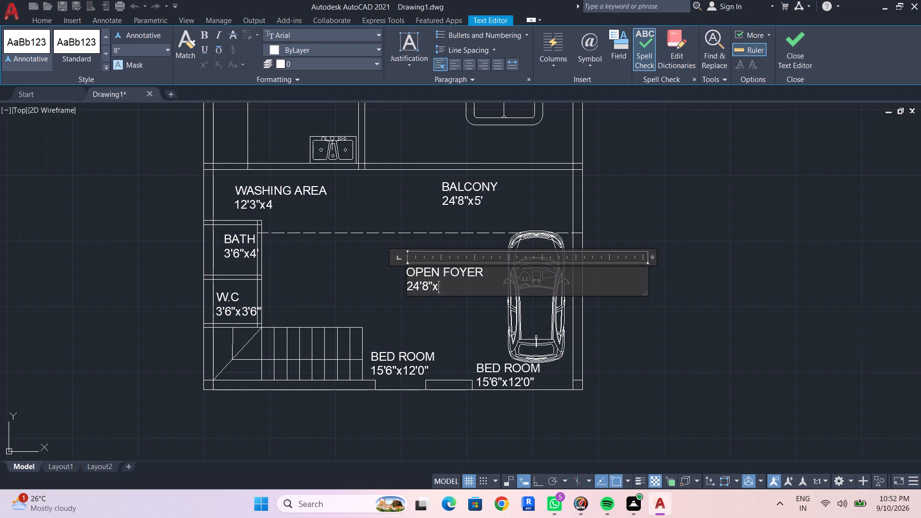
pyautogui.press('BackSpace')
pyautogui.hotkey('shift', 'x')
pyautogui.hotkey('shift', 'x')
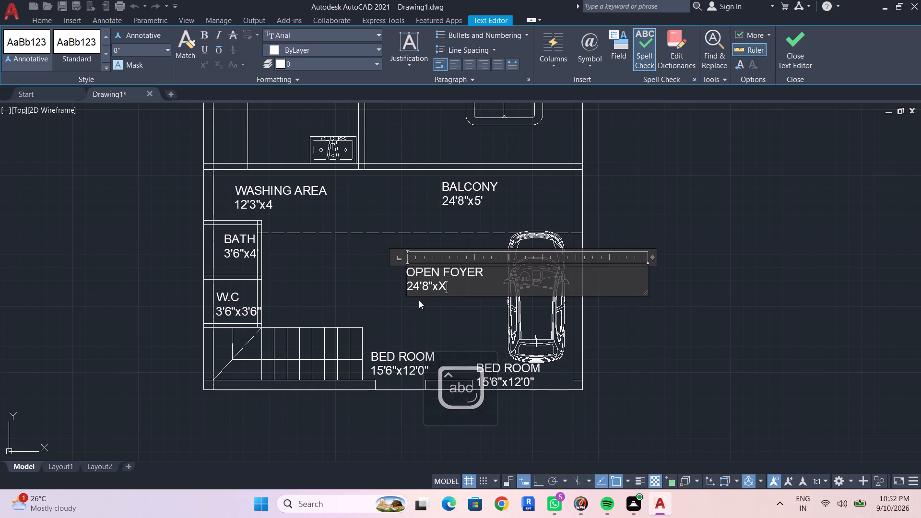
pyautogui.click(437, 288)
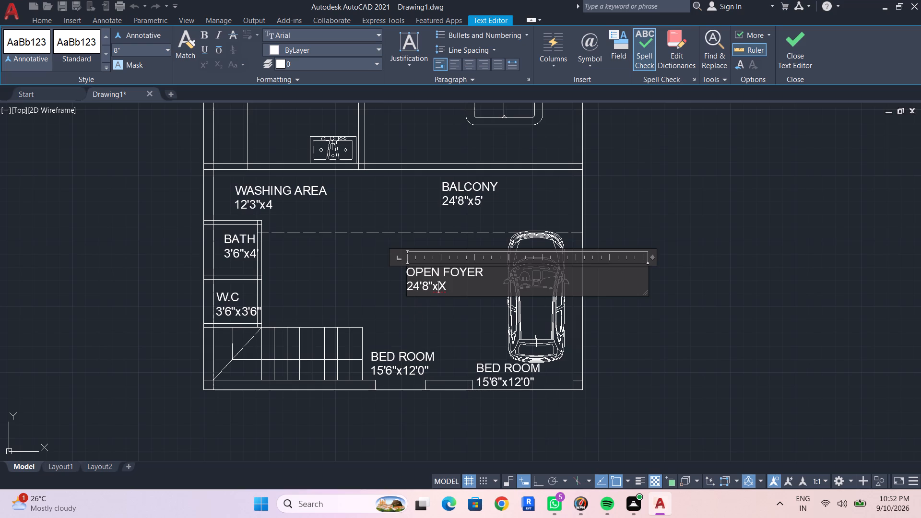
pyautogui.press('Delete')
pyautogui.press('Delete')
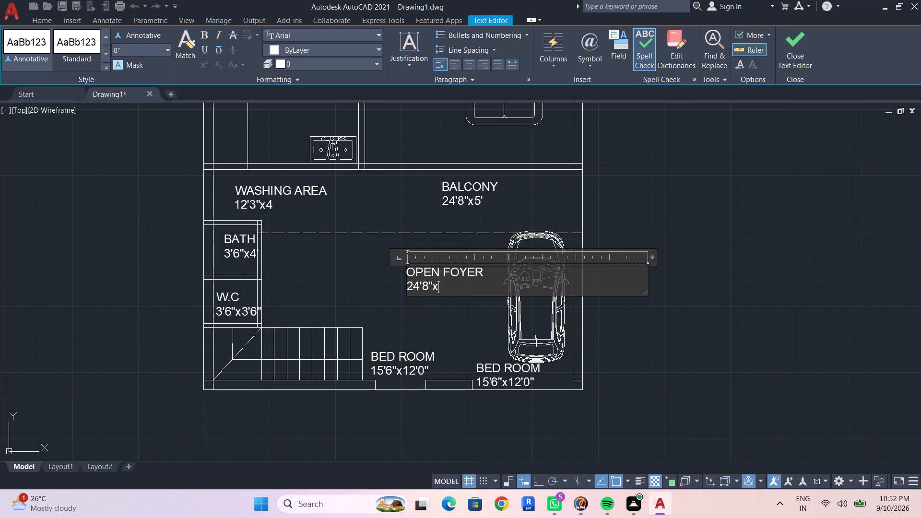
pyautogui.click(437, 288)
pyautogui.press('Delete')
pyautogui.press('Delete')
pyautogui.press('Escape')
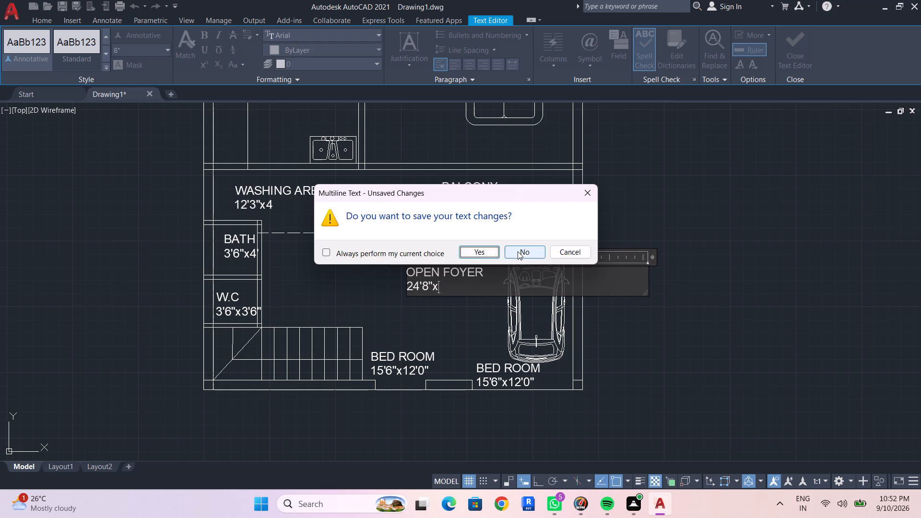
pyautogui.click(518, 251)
# Complete the size line of the OPEN FOYER label so that it reads 24'8"X16'8", with a capital X.
pyautogui.click(440, 285)
pyautogui.doubleClick(439, 287)
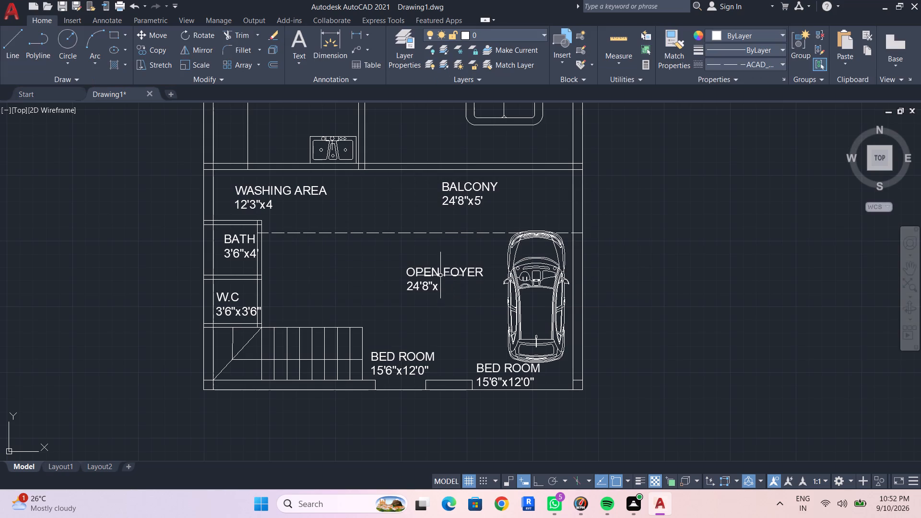
pyautogui.click(440, 275)
pyautogui.doubleClick(440, 293)
pyautogui.click(441, 292)
pyautogui.click(426, 282)
pyautogui.doubleClick(430, 281)
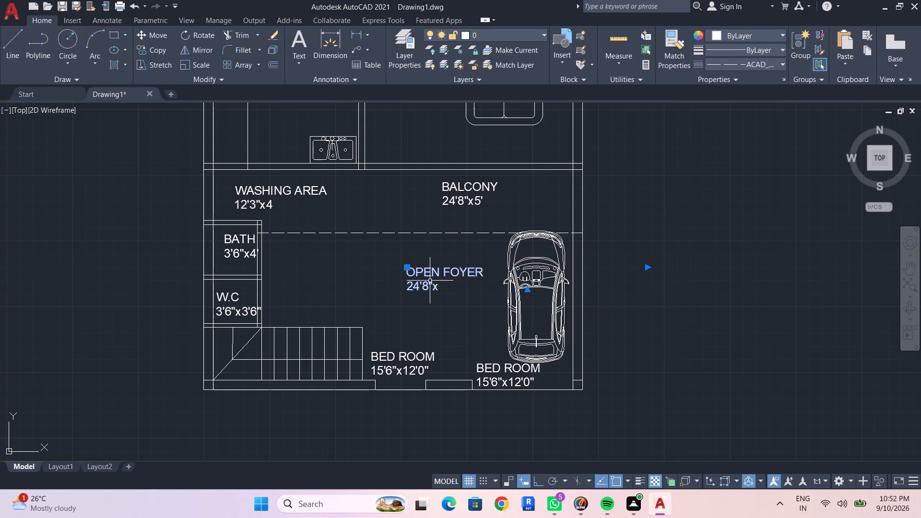
pyautogui.click(442, 289)
pyautogui.press('Delete')
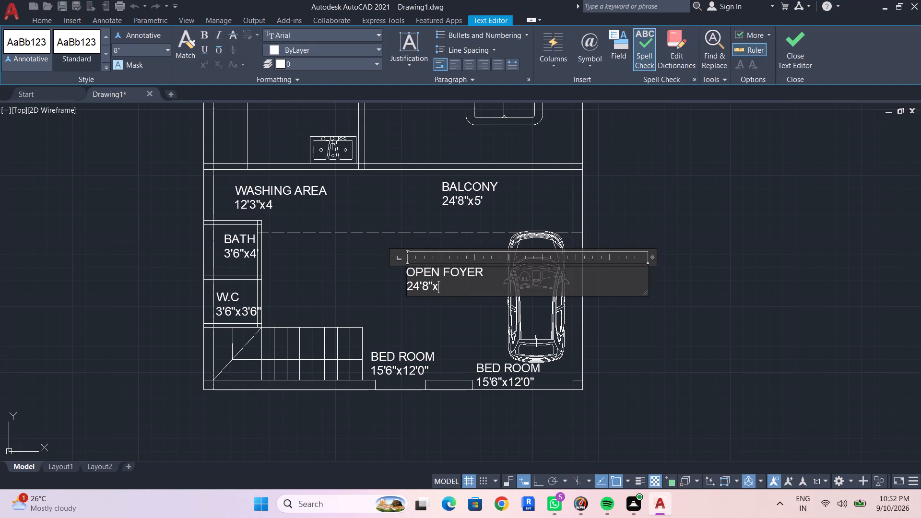
pyautogui.press('BackSpace')
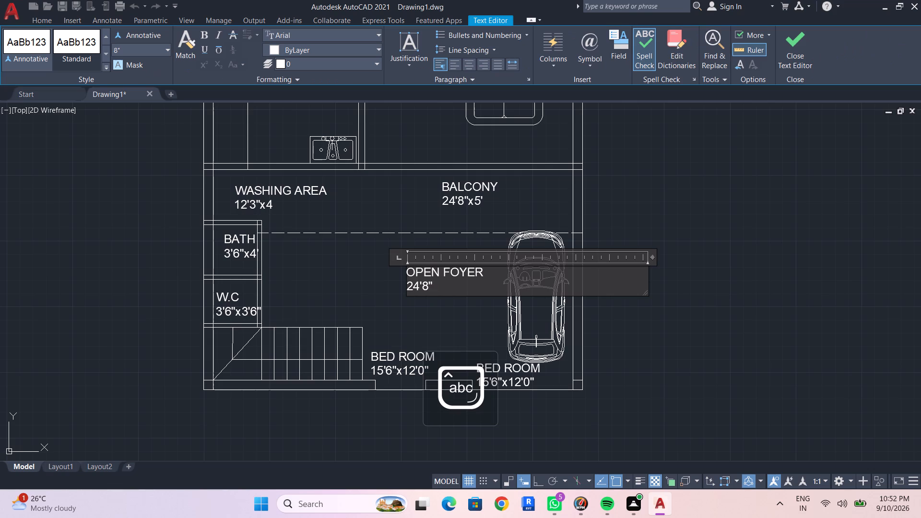
pyautogui.press('x')
pyautogui.press('BackSpace')
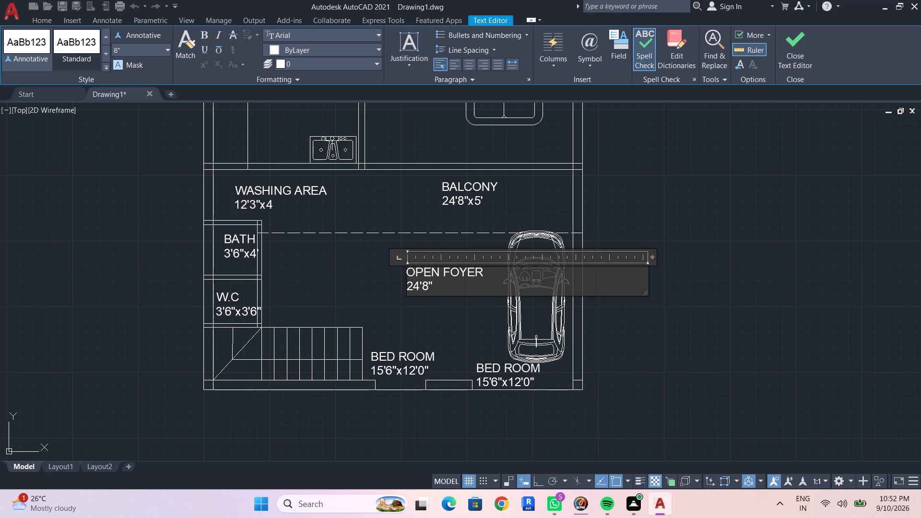
pyautogui.hotkey('shift', 'x')
pyautogui.scroll(-1, 422, 285)
pyautogui.moveTo(421, 201); pyautogui.dragTo(416, 256, button='middle')
pyautogui.scroll(2, 385, 347)
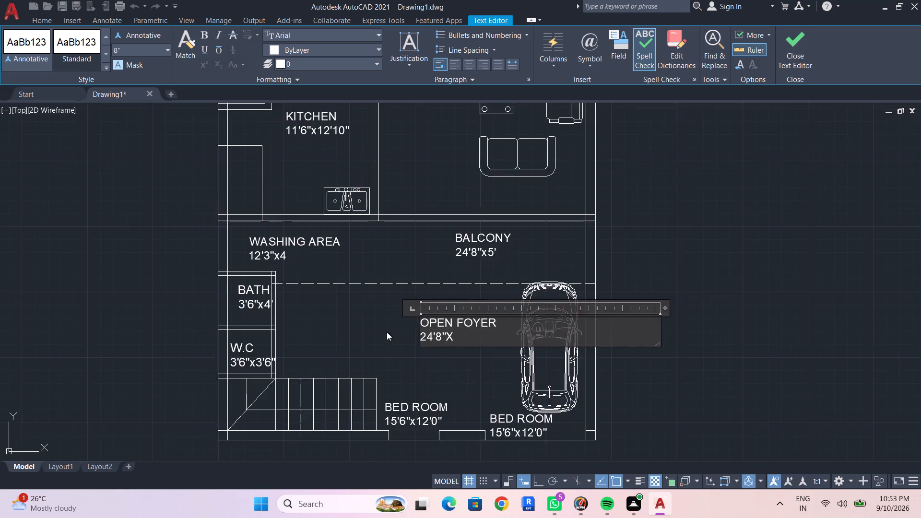
pyautogui.moveTo(387, 332); pyautogui.dragTo(286, 283, button='middle')
pyautogui.write('16')
pyautogui.press("'")
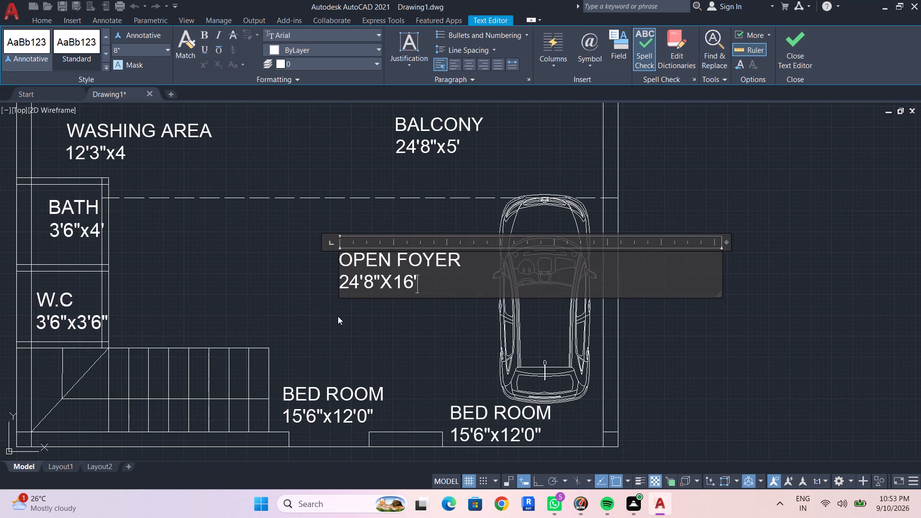
pyautogui.write('8"')
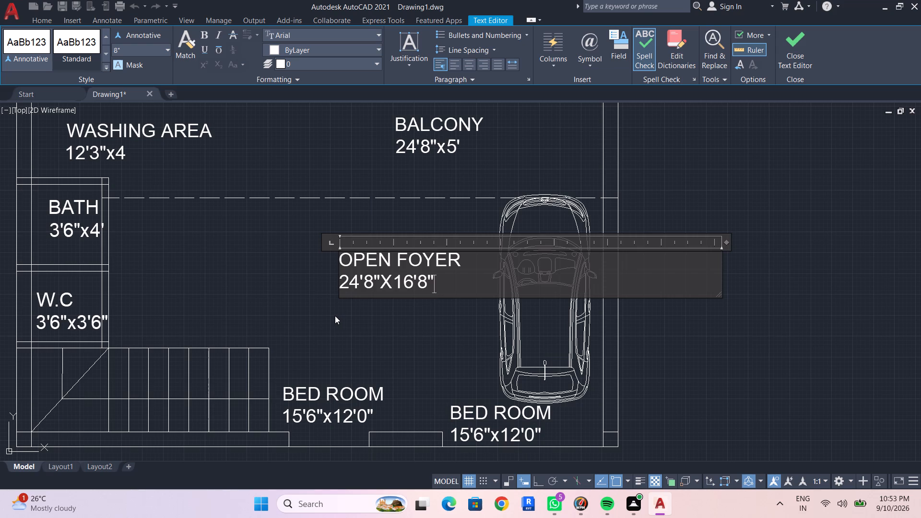
pyautogui.click(398, 346)
pyautogui.press('Escape')
pyautogui.press('Escape')
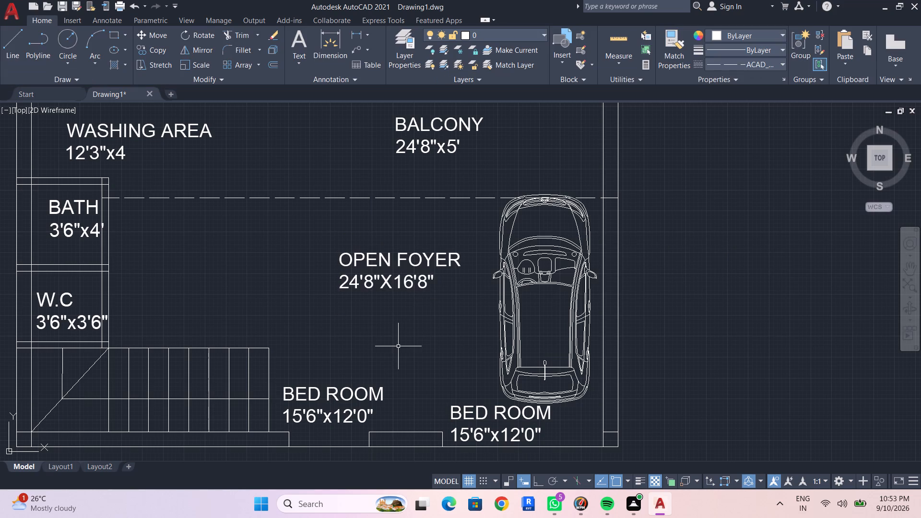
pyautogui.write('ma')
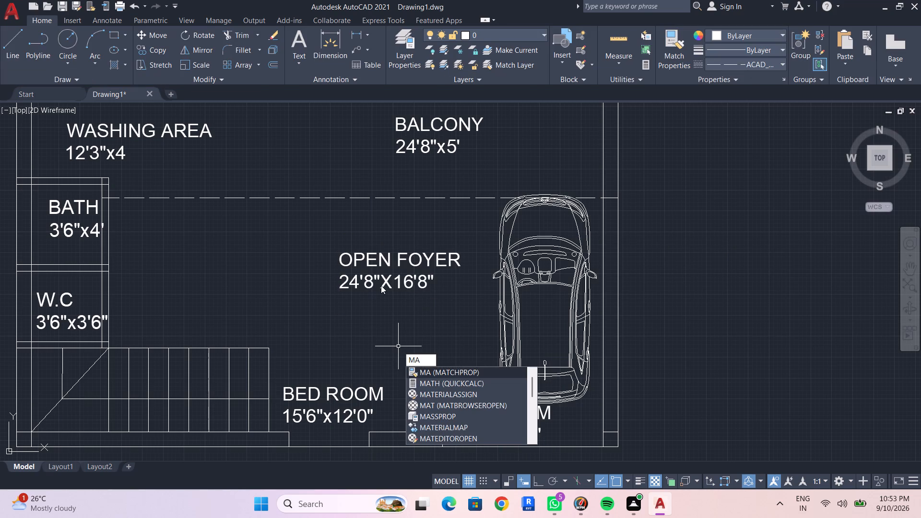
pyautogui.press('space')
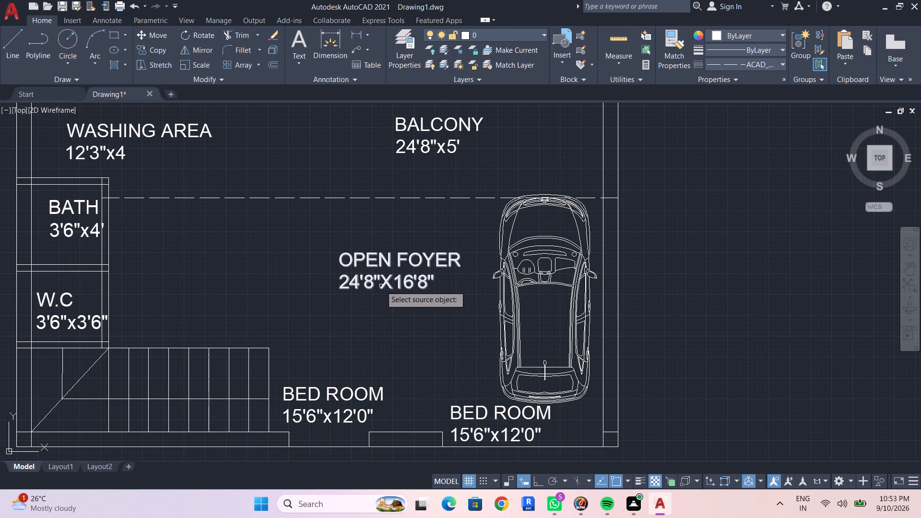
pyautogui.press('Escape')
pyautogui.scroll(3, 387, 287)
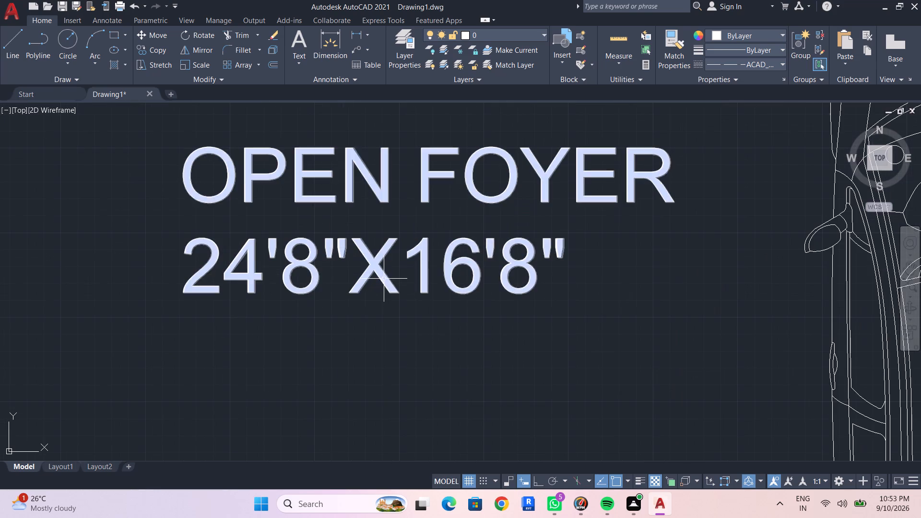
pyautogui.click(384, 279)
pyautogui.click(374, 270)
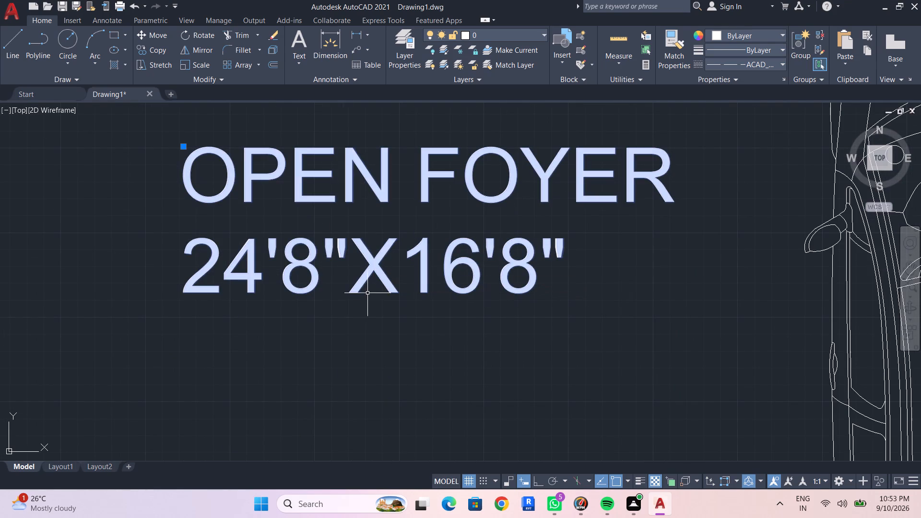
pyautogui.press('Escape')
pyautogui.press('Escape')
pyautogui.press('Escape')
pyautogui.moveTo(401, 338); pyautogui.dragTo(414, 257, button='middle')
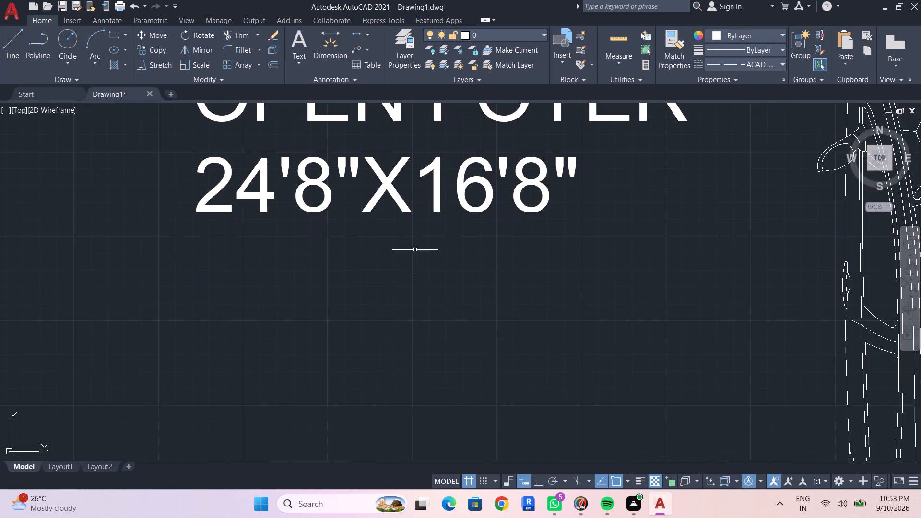
# Replace the lowercase x in the BATH label's size line with a capital X, so that it reads 3'6"X4', and save the text change.
pyautogui.scroll(-2, 456, 297)
pyautogui.moveTo(456, 298); pyautogui.dragTo(445, 294, button='middle')
pyautogui.scroll(-1, 436, 284)
pyautogui.press('Escape')
pyautogui.press('Escape')
pyautogui.press('Escape')
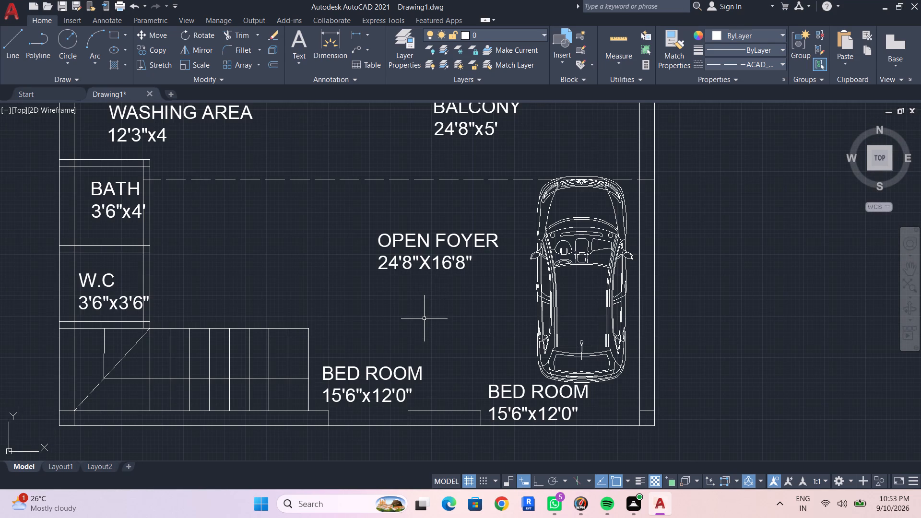
pyautogui.press('Escape')
pyautogui.scroll(2, 131, 218)
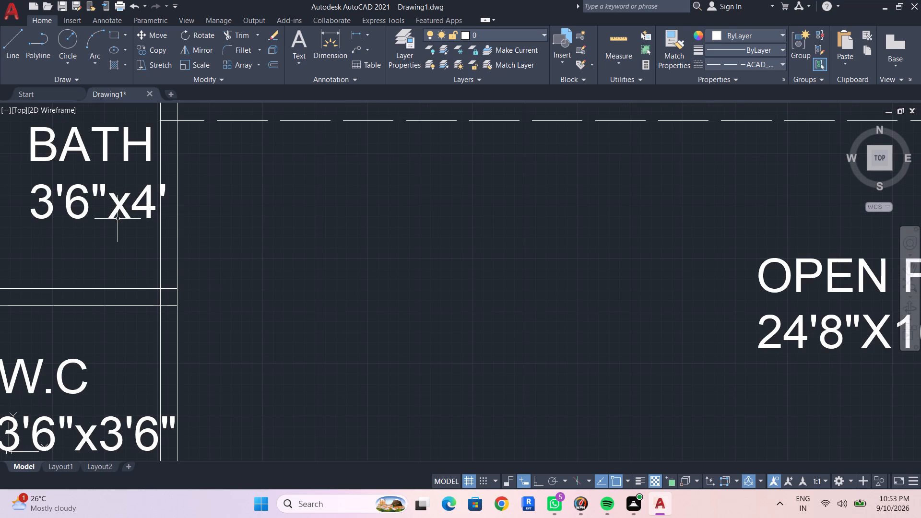
pyautogui.click(116, 215)
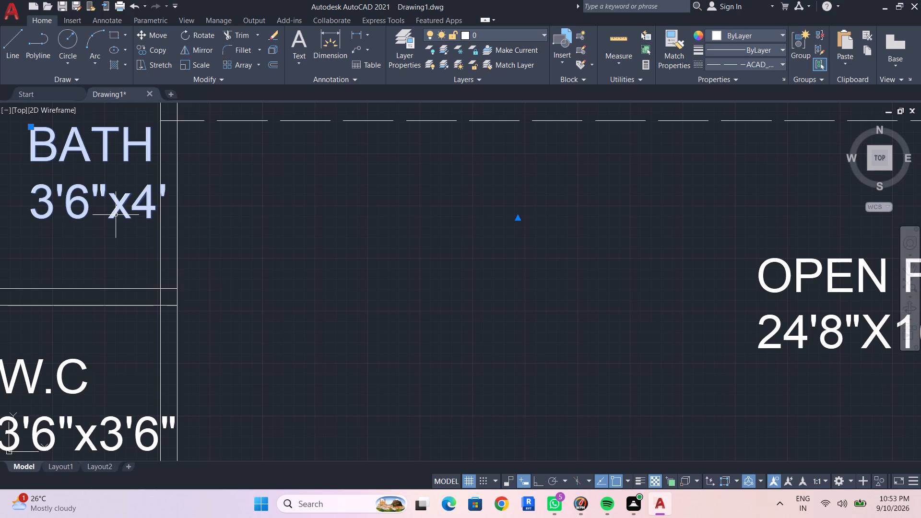
pyautogui.doubleClick(124, 213)
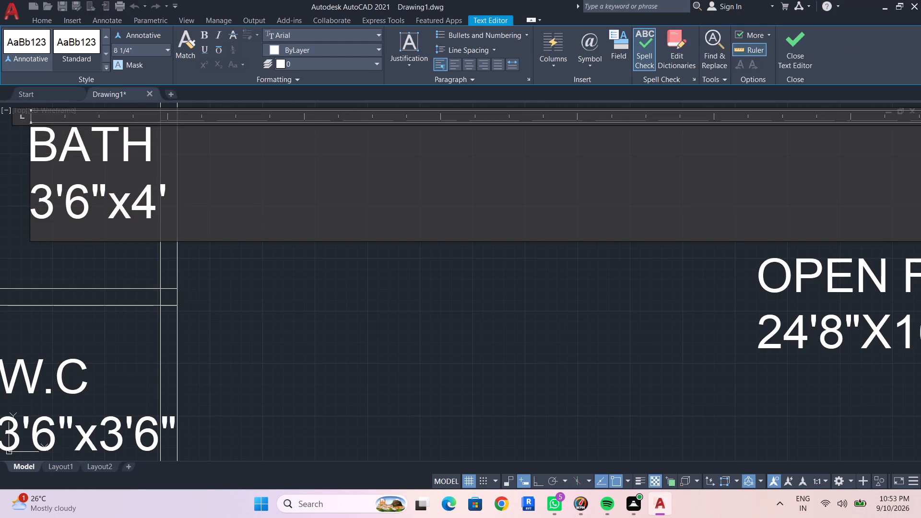
pyautogui.press('BackSpace')
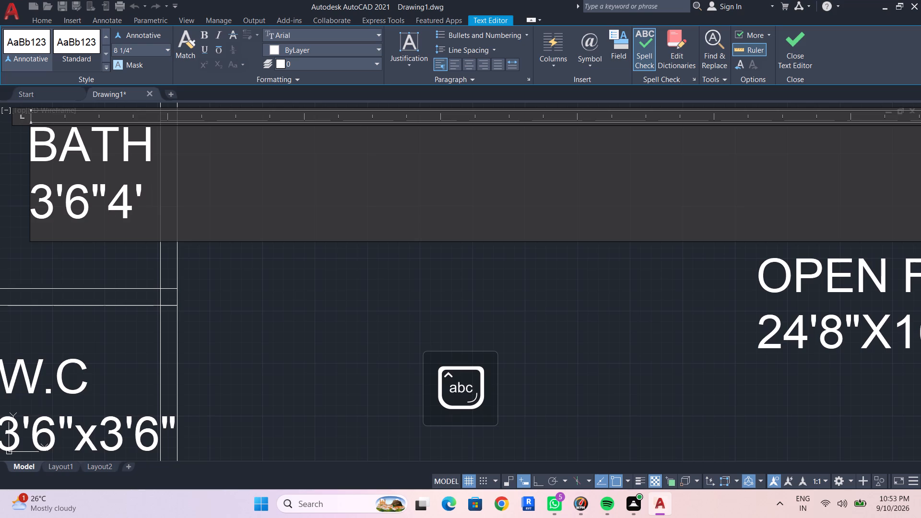
pyautogui.hotkey('shift', 'x')
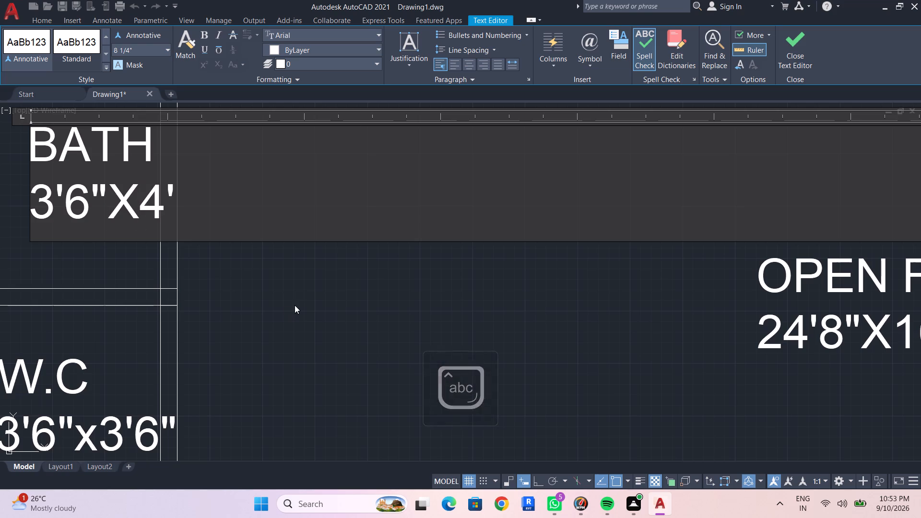
pyautogui.press('Escape')
pyautogui.scroll(-3, 297, 303)
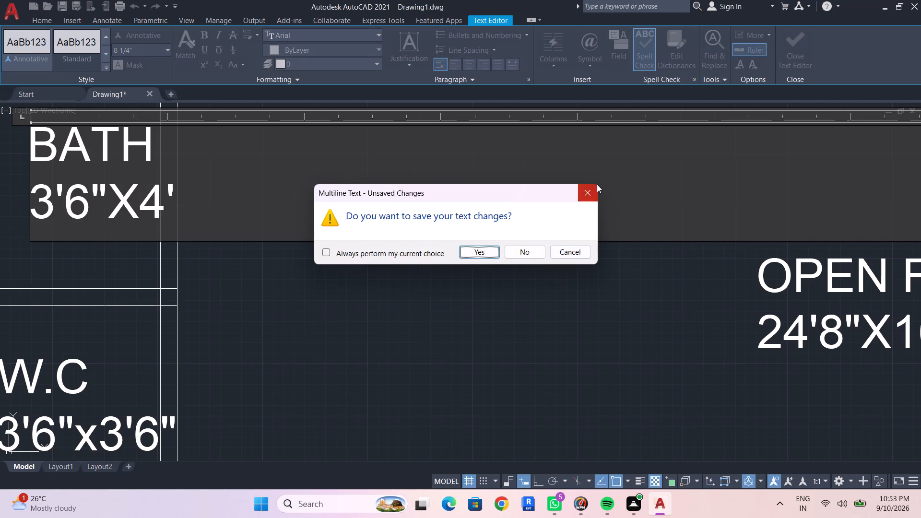
pyautogui.click(476, 254)
# Delete the stray sofa lying outside the floor plan, to the right of the house.
pyautogui.scroll(1, 320, 294)
pyautogui.scroll(-2, 319, 294)
pyautogui.moveTo(322, 307); pyautogui.dragTo(391, 300, button='middle')
pyautogui.scroll(-2, 192, 307)
pyautogui.moveTo(327, 298); pyautogui.dragTo(325, 242, button='middle')
pyautogui.scroll(-1, 420, 273)
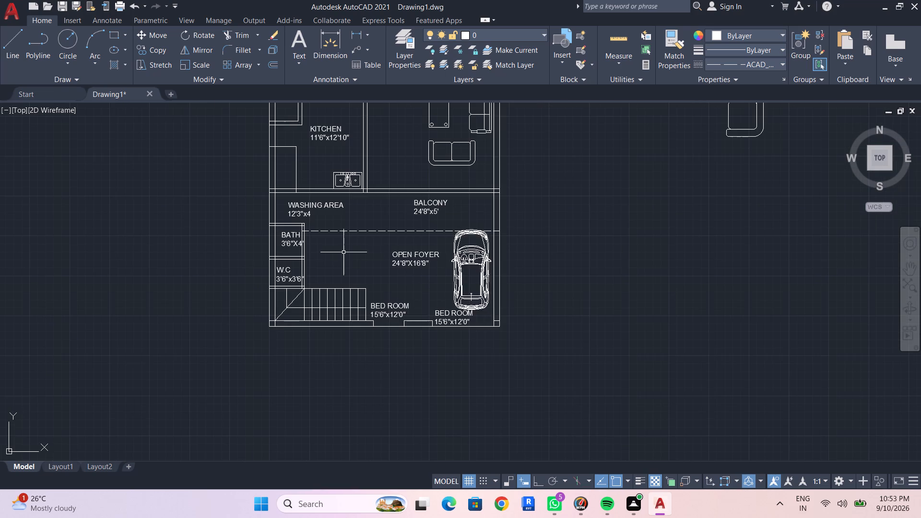
pyautogui.scroll(-2, 354, 258)
pyautogui.moveTo(359, 260); pyautogui.dragTo(316, 267, button='middle')
pyautogui.middleClick(281, 255)
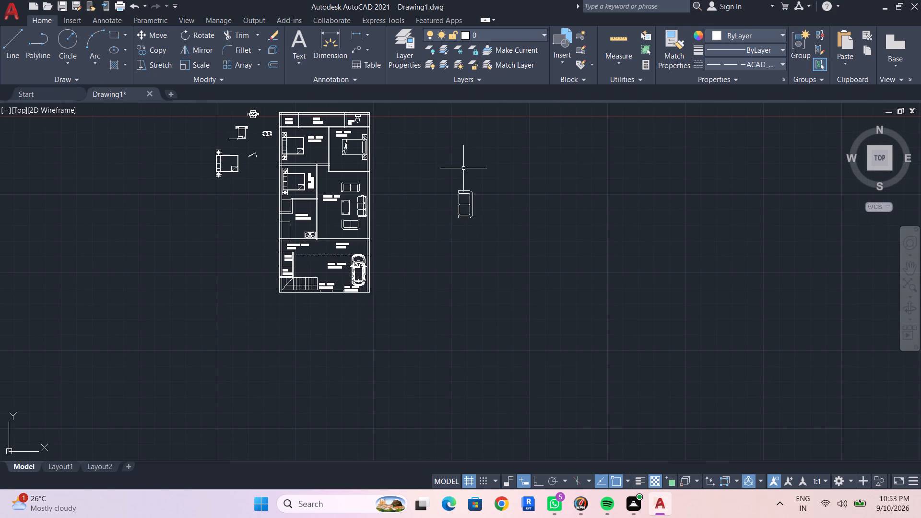
pyautogui.moveTo(404, 161); pyautogui.dragTo(446, 178)
pyautogui.click(481, 239)
pyautogui.press('Delete')
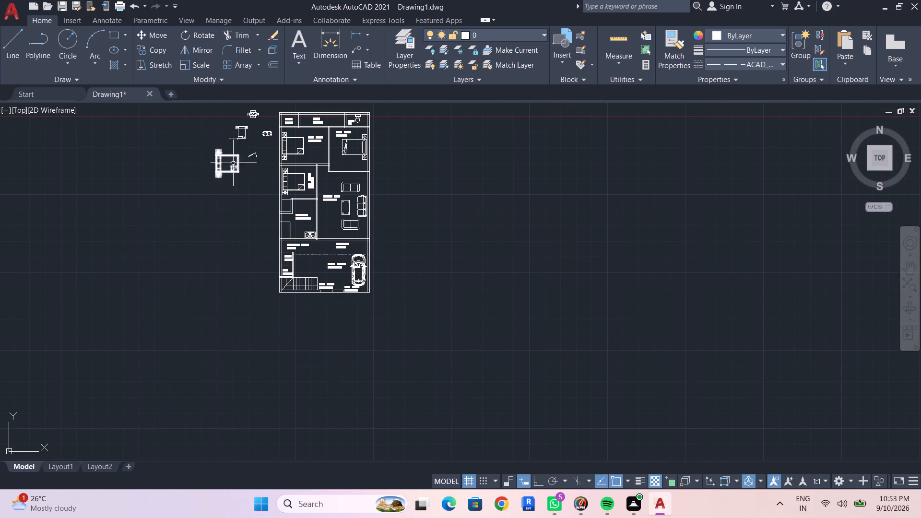
# Delete the leftover bed and other furniture pieces lying outside the floor plan, to the left of the house.
pyautogui.moveTo(265, 202); pyautogui.dragTo(319, 279, button='middle')
pyautogui.moveTo(224, 161); pyautogui.dragTo(239, 159)
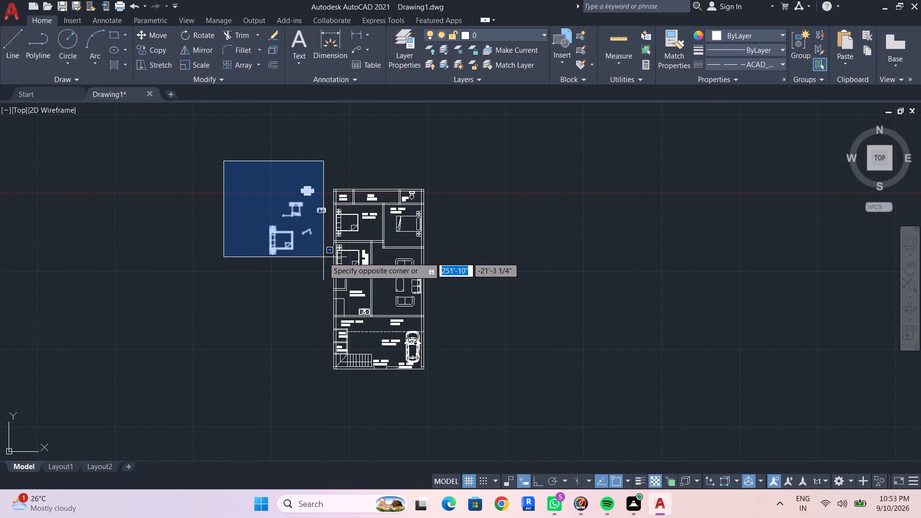
pyautogui.click(325, 257)
pyautogui.press('Delete')
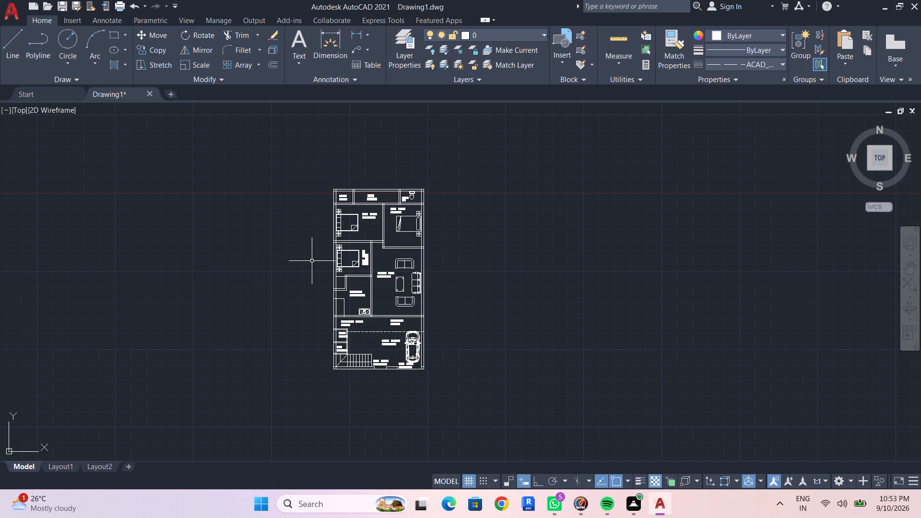
# Replace the BED ROOM label text beside the staircase with GATE and a second line reading 4'.
pyautogui.moveTo(303, 240); pyautogui.dragTo(291, 157, button='middle')
pyautogui.scroll(1, 370, 302)
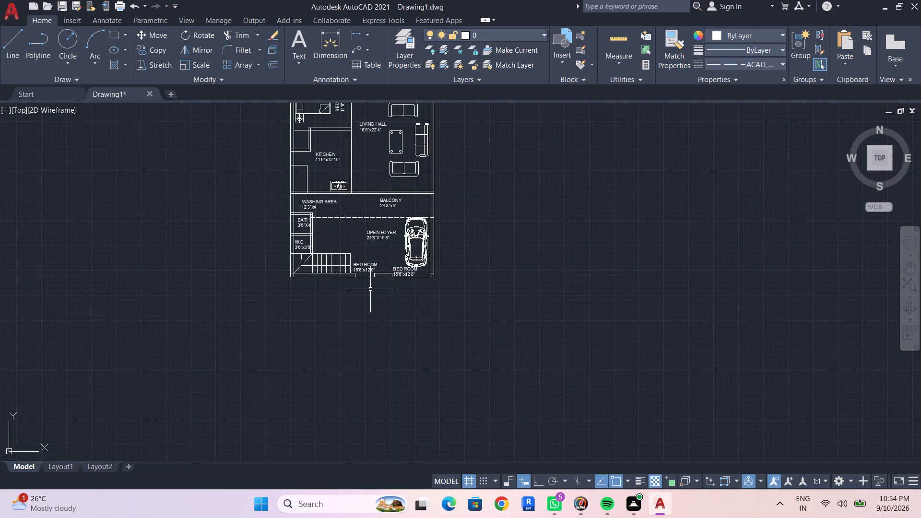
pyautogui.scroll(1, 370, 291)
pyautogui.moveTo(370, 293); pyautogui.dragTo(366, 296, button='middle')
pyautogui.moveTo(311, 294); pyautogui.dragTo(310, 309, button='middle')
pyautogui.scroll(3, 334, 290)
pyautogui.moveTo(340, 290); pyautogui.dragTo(282, 295, button='middle')
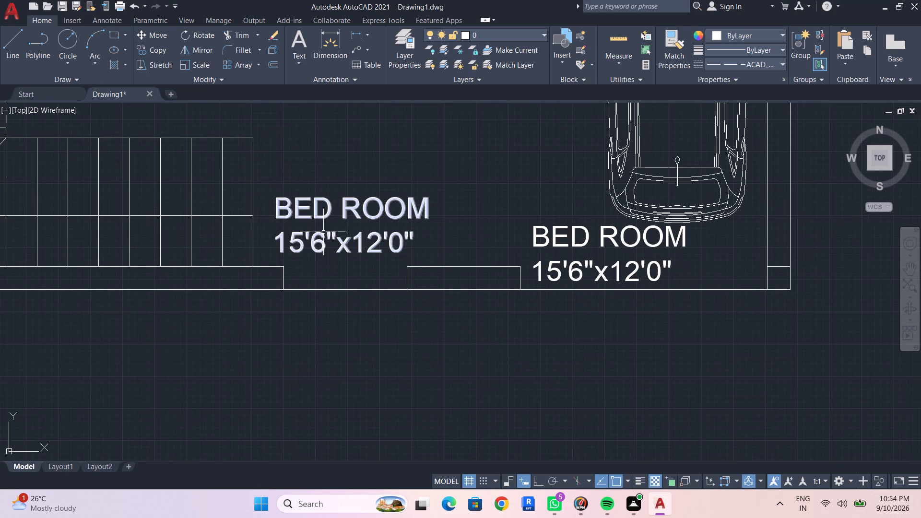
pyautogui.doubleClick(324, 211)
pyautogui.doubleClick(324, 216)
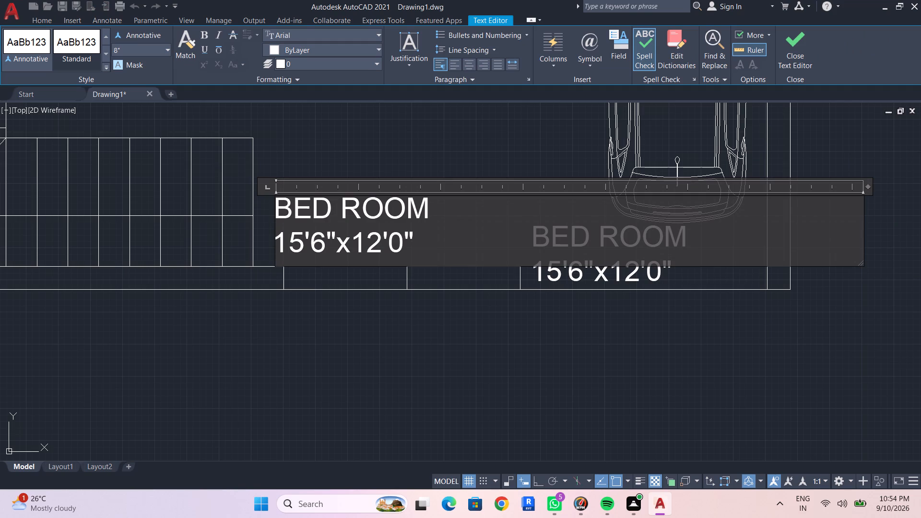
pyautogui.write('gate')
pyautogui.press('BackSpace')
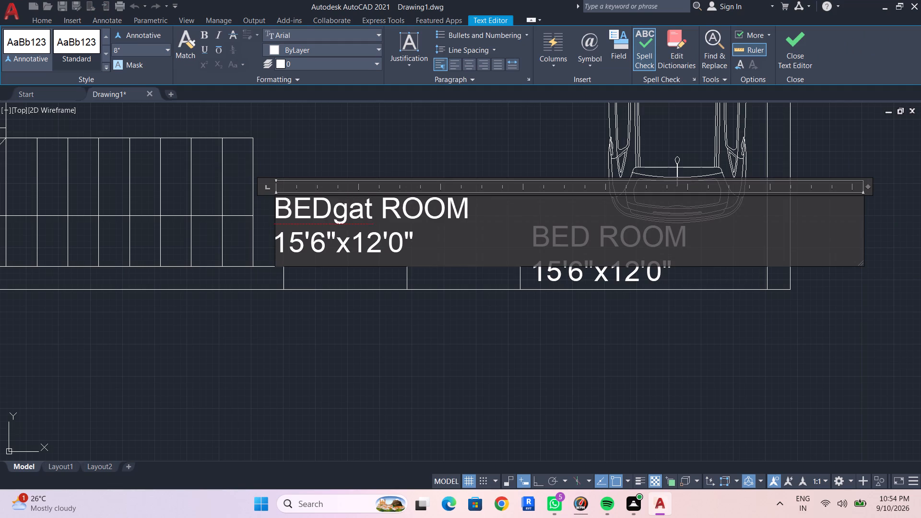
pyautogui.press('BackSpace')
pyautogui.press('BackSpace')
pyautogui.press('BackSpace')
pyautogui.scroll(2, 351, 252)
pyautogui.moveTo(510, 243); pyautogui.dragTo(508, 243)
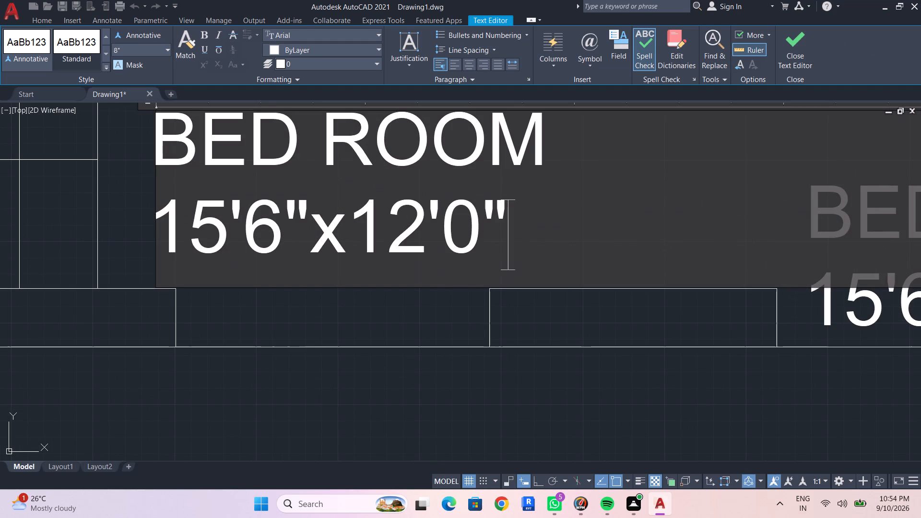
pyautogui.moveTo(508, 243); pyautogui.dragTo(181, 169)
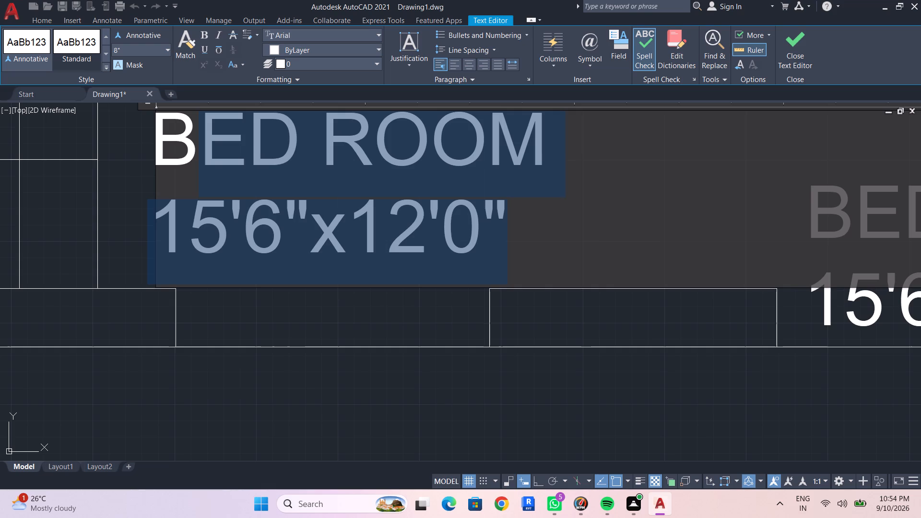
pyautogui.moveTo(199, 151); pyautogui.dragTo(153, 149)
pyautogui.moveTo(550, 235); pyautogui.dragTo(297, 224)
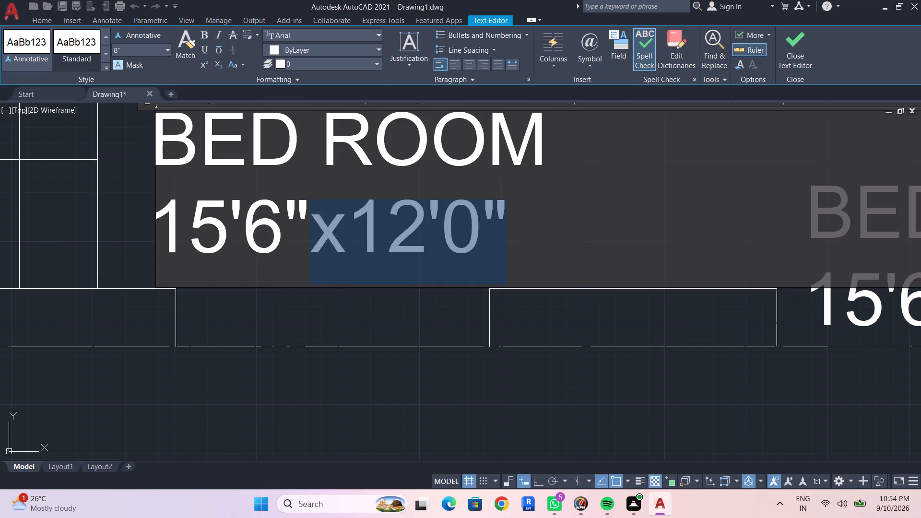
pyautogui.moveTo(297, 224); pyautogui.dragTo(160, 158)
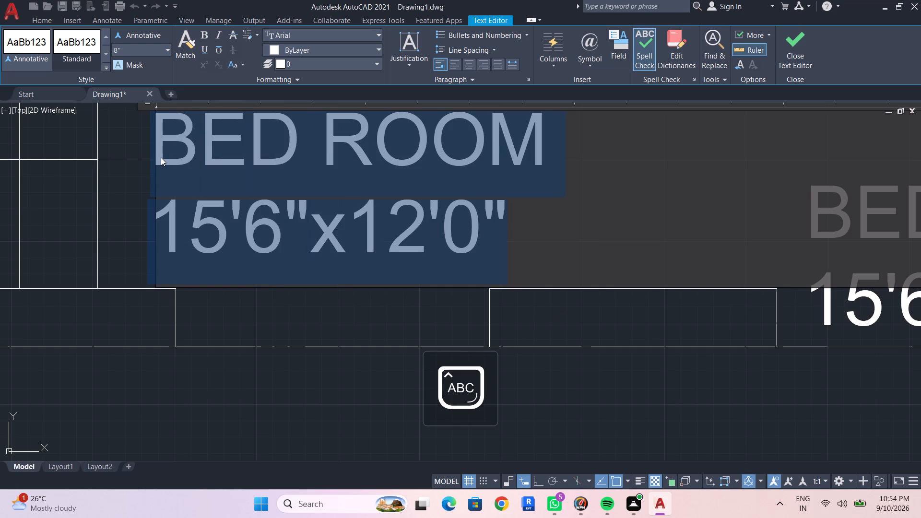
pyautogui.write('GATE')
pyautogui.press('Return')
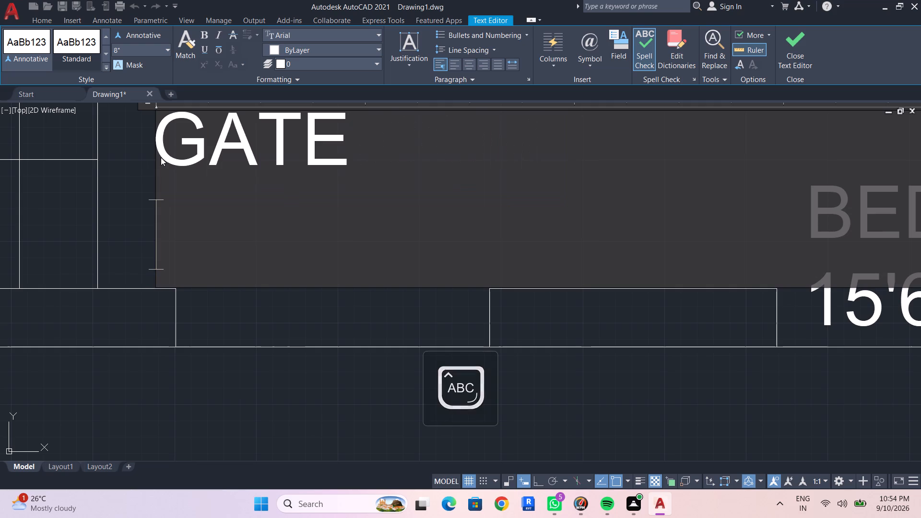
pyautogui.press('4')
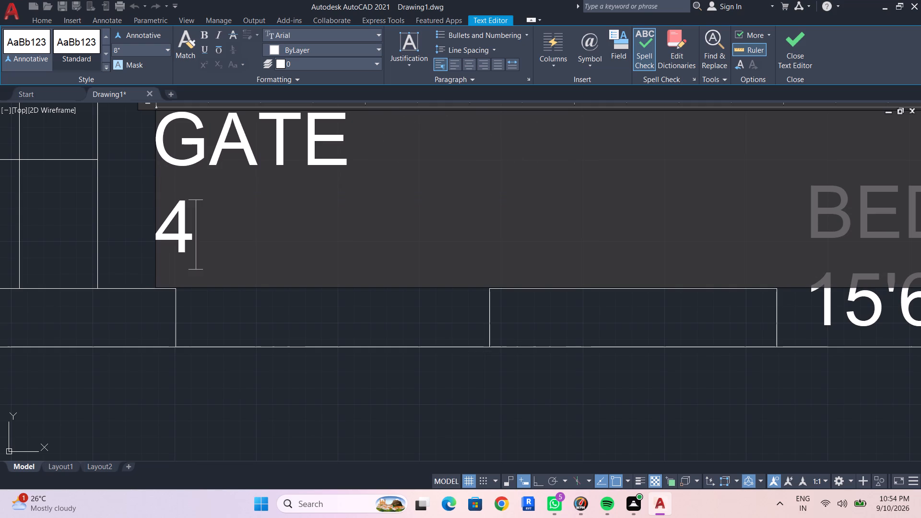
pyautogui.press("'")
pyautogui.click(294, 300)
# Nudge the GATE label right and down so that it sits at the wall opening beside the staircase.
pyautogui.scroll(-1, 344, 310)
pyautogui.middleClick(333, 331)
pyautogui.scroll(-1, 331, 259)
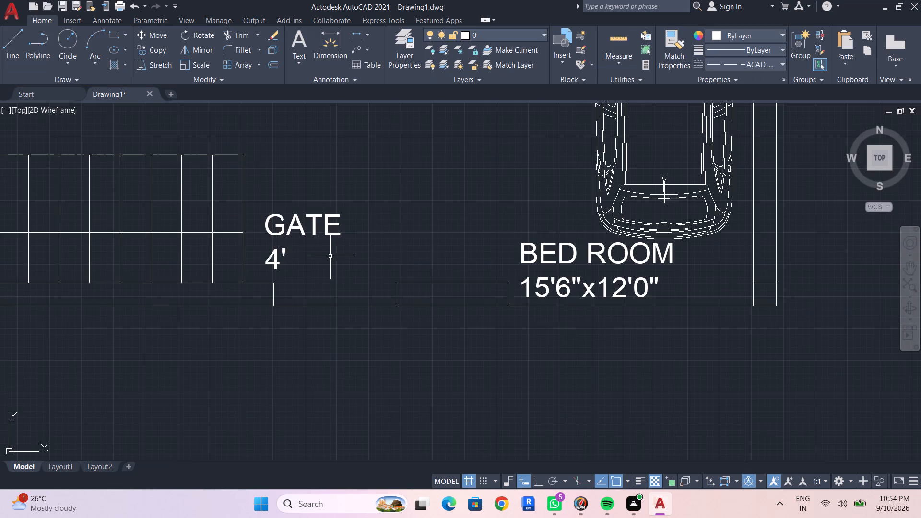
pyautogui.click(325, 227)
pyautogui.hotkey('ctrl', 'Down')
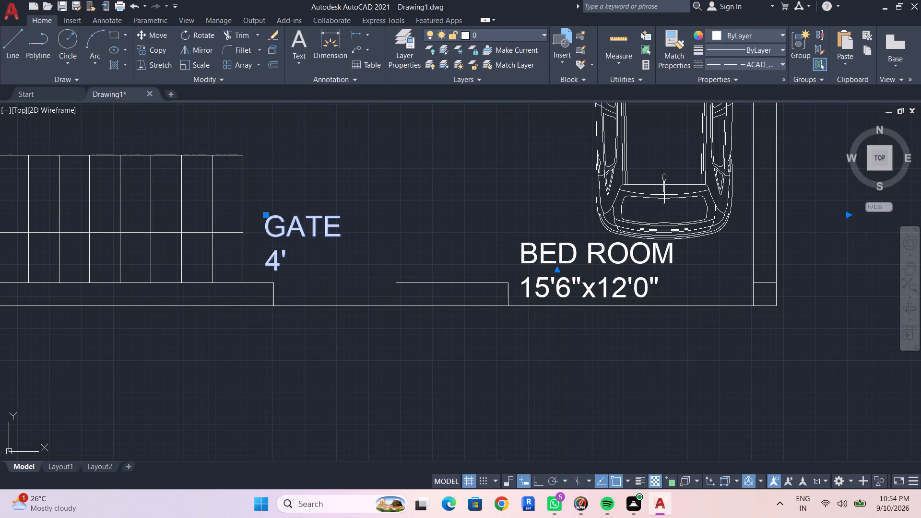
pyautogui.hotkey('ctrl', 'Down')
pyautogui.hotkey('ctrl', 'Down')
pyautogui.hotkey('ctrl', 'Right')
pyautogui.hotkey('ctrl', 'Right')
pyautogui.hotkey('ctrl', 'Right')
pyautogui.hotkey('ctrl', 'Right')
pyautogui.hotkey('ctrl', 'Right')
pyautogui.hotkey('ctrl', 'Right')
pyautogui.hotkey('ctrl', 'Right')
pyautogui.hotkey('ctrl', 'Right')
pyautogui.hotkey('ctrl', 'Right')
pyautogui.hotkey('ctrl', 'Right')
pyautogui.hotkey('ctrl', 'Down')
pyautogui.hotkey('ctrl', 'Down')
pyautogui.hotkey('ctrl', 'Down')
pyautogui.hotkey('ctrl', 'Down')
pyautogui.hotkey('ctrl', 'Down')
pyautogui.hotkey('ctrl', 'Down')
pyautogui.hotkey('ctrl', 'Down')
pyautogui.hotkey('ctrl', 'Down')
pyautogui.hotkey('ctrl', 'Down')
pyautogui.hotkey('ctrl', 'Down')
pyautogui.hotkey('ctrl', 'Down')
pyautogui.hotkey('ctrl', 'Down')
pyautogui.hotkey('ctrl', 'Down')
pyautogui.hotkey('ctrl', 'Down')
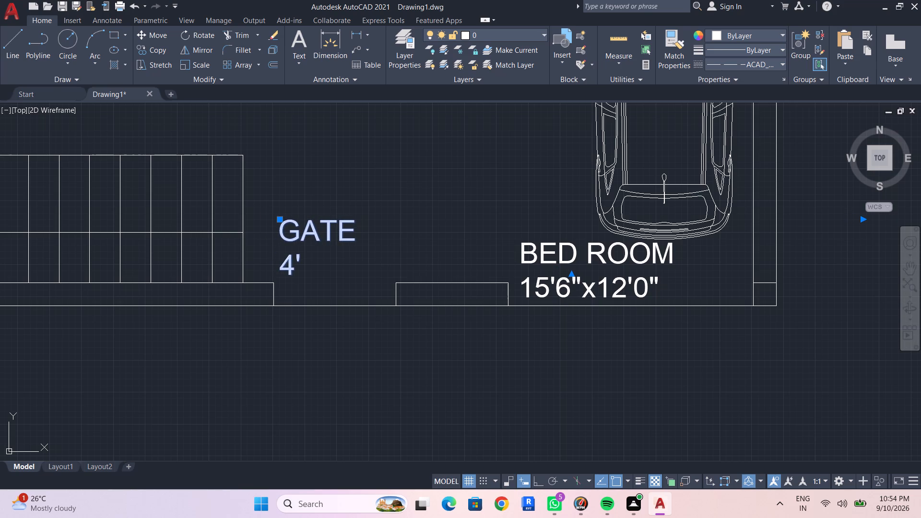
pyautogui.hotkey('ctrl', 'Right')
pyautogui.hotkey('ctrl', 'Right')
pyautogui.hotkey('ctrl', 'Right')
pyautogui.hotkey('ctrl', 'Right')
pyautogui.hotkey('ctrl', 'Right')
pyautogui.hotkey('ctrl', 'Right')
pyautogui.hotkey('ctrl', 'Right')
pyautogui.hotkey('ctrl', 'Right')
pyautogui.hotkey('ctrl', 'Right')
pyautogui.hotkey('ctrl', 'Right')
pyautogui.hotkey('ctrl', 'Right')
pyautogui.hotkey('ctrl', 'Right')
pyautogui.hotkey('ctrl', 'Right')
pyautogui.hotkey('ctrl', 'Right')
pyautogui.hotkey('ctrl', 'Right')
pyautogui.hotkey('ctrl', 'Down')
pyautogui.hotkey('ctrl', 'Down')
pyautogui.hotkey('ctrl', 'Down')
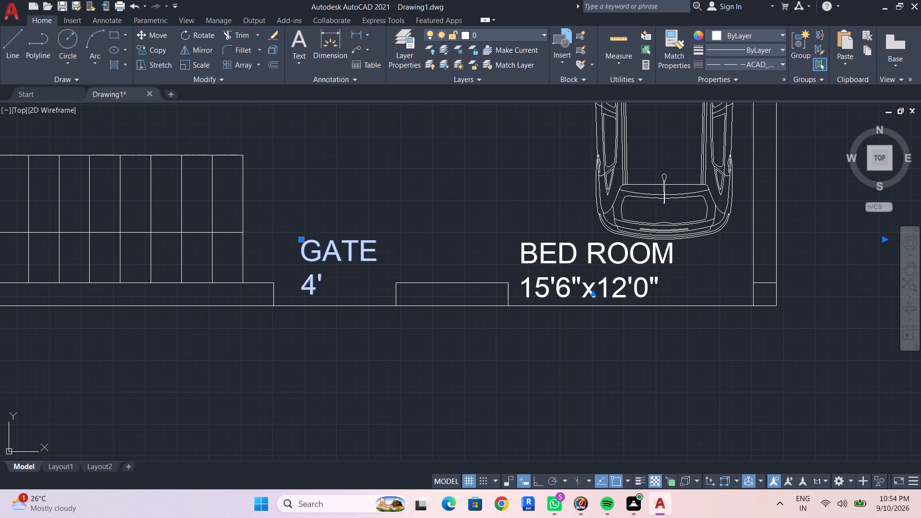
pyautogui.hotkey('ctrl', 'Down')
pyautogui.hotkey('ctrl', 'Down')
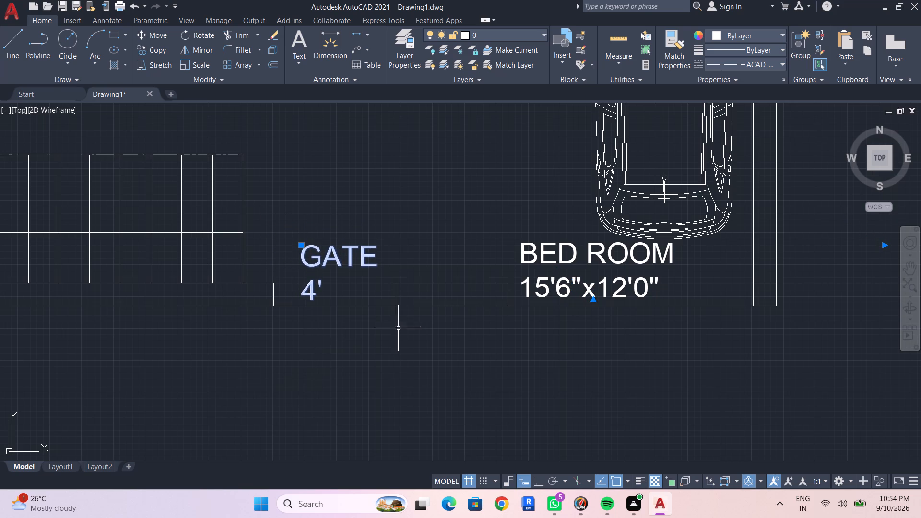
# Replace the BED ROOM 15'6"x12'0" label text below the car with WIDE GATE and a second line reading 8'.
pyautogui.doubleClick(634, 294)
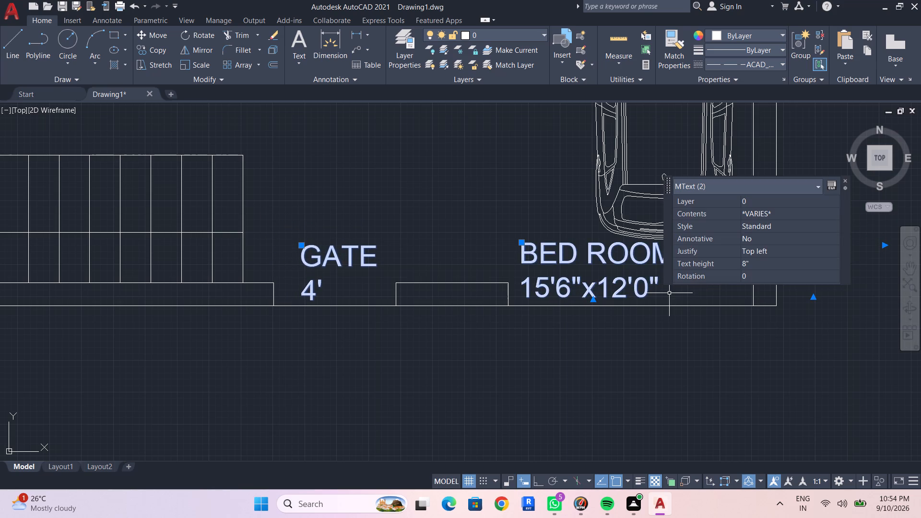
pyautogui.press('Escape')
pyautogui.moveTo(613, 293); pyautogui.dragTo(624, 295)
pyautogui.click(626, 294)
pyautogui.doubleClick(646, 289)
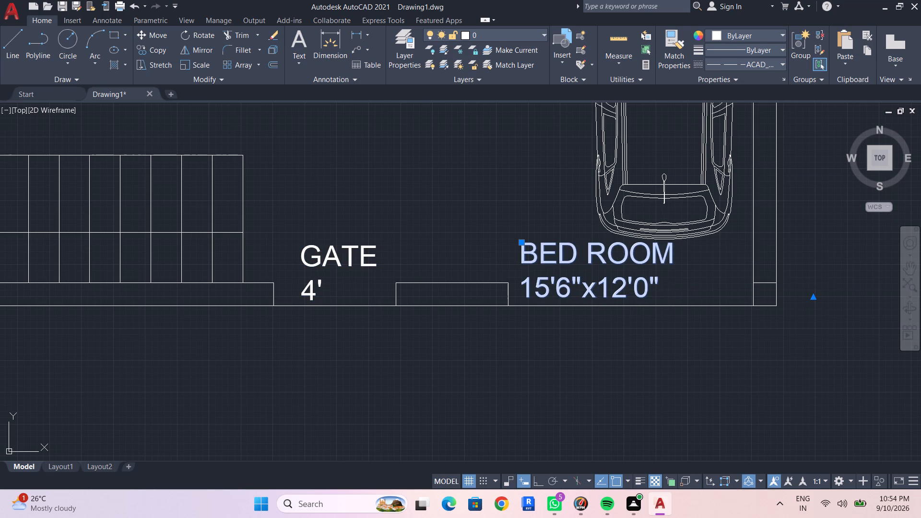
pyautogui.click(673, 285)
pyautogui.moveTo(673, 285); pyautogui.dragTo(542, 260)
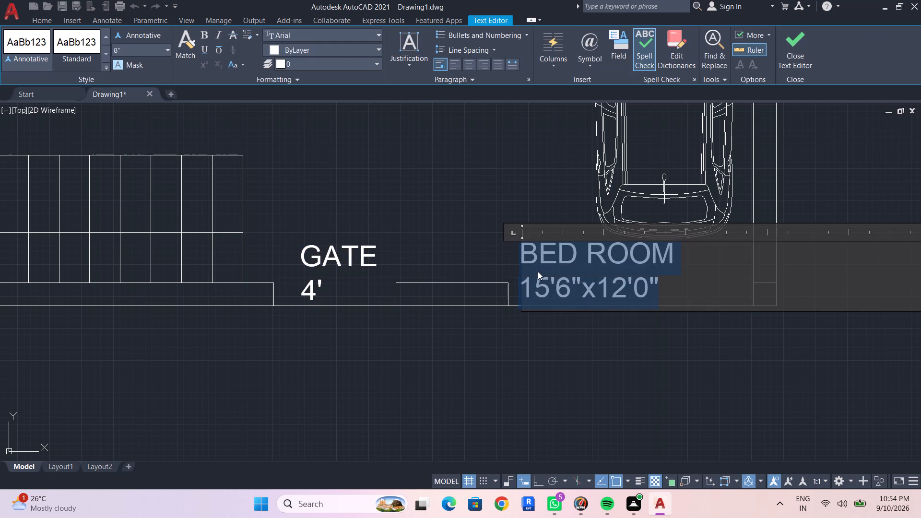
pyautogui.write('GA')
pyautogui.write('TE')
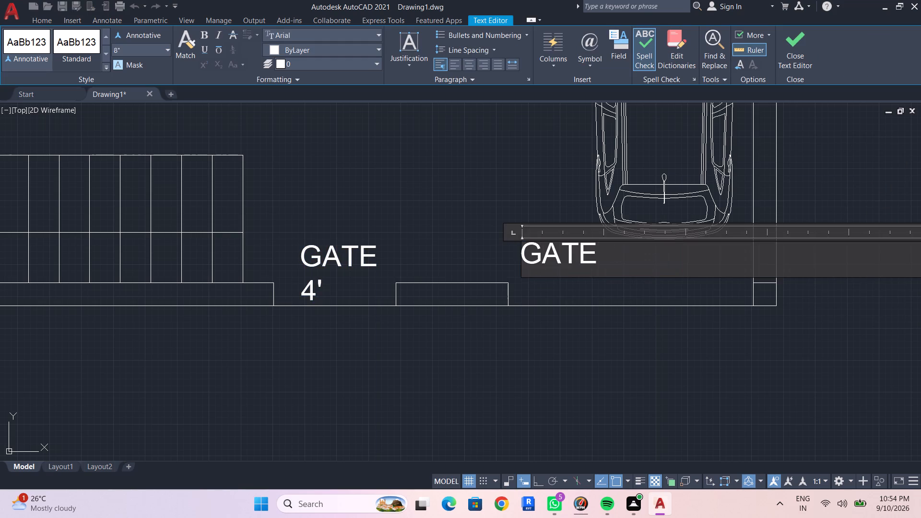
pyautogui.press('BackSpace')
pyautogui.press('BackSpace')
pyautogui.press('BackSpace')
pyautogui.press('BackSpace')
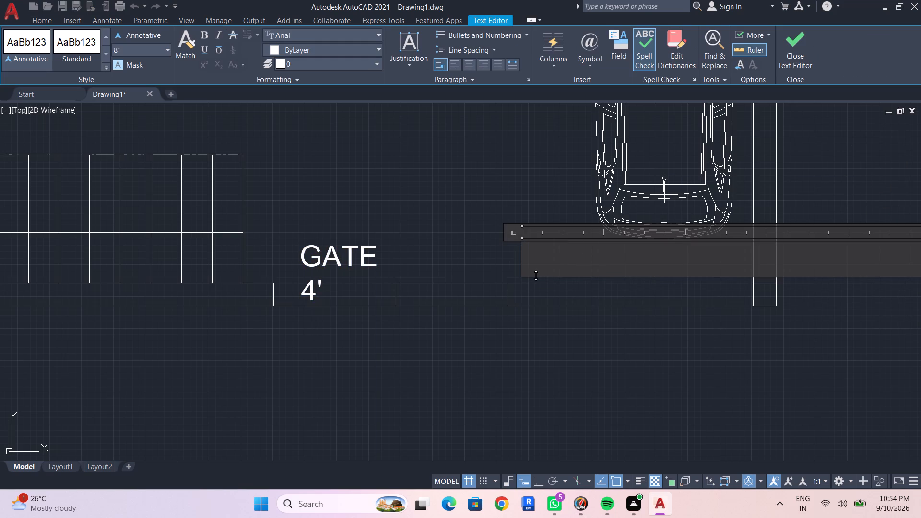
pyautogui.write('WIDE GATE')
pyautogui.press('Return')
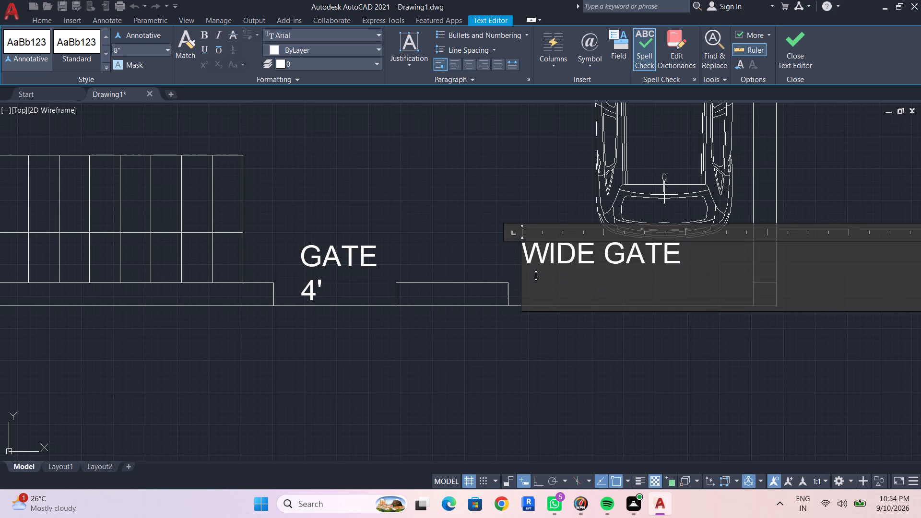
pyautogui.write("8'")
pyautogui.press('Return')
pyautogui.click(522, 298)
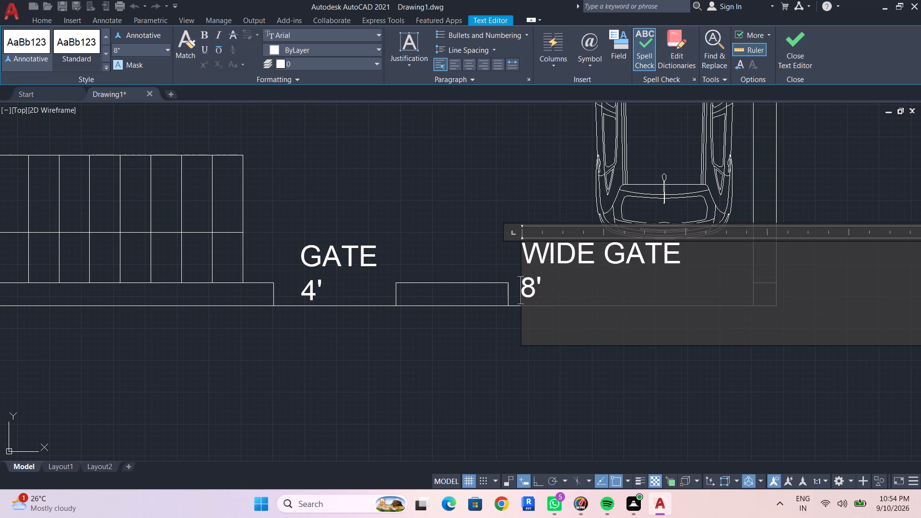
pyautogui.click(522, 294)
pyautogui.press('Right')
pyautogui.press('Right')
pyautogui.click(520, 293)
pyautogui.press('Escape')
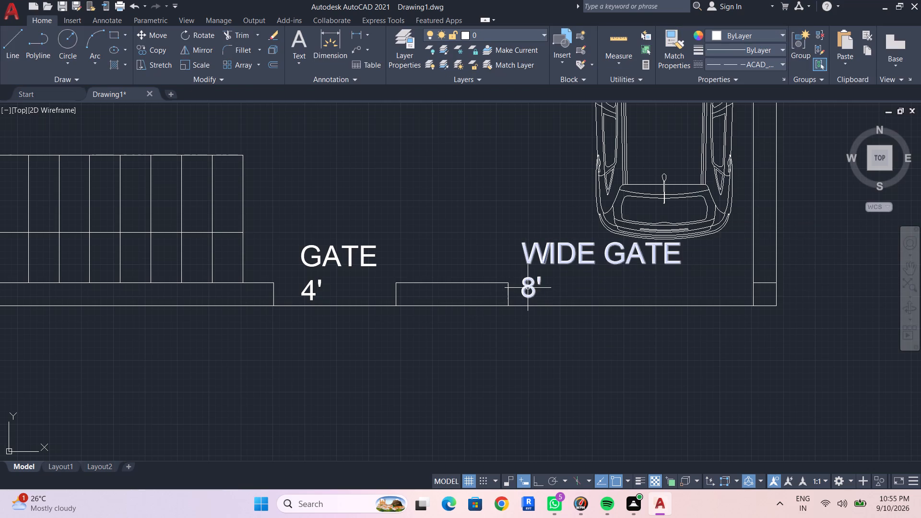
# Nudge the WIDE GATE label slightly right and down so that it sits in the wide wall opening below the car.
pyautogui.click(528, 288)
pyautogui.hotkey('ctrl', 'Down')
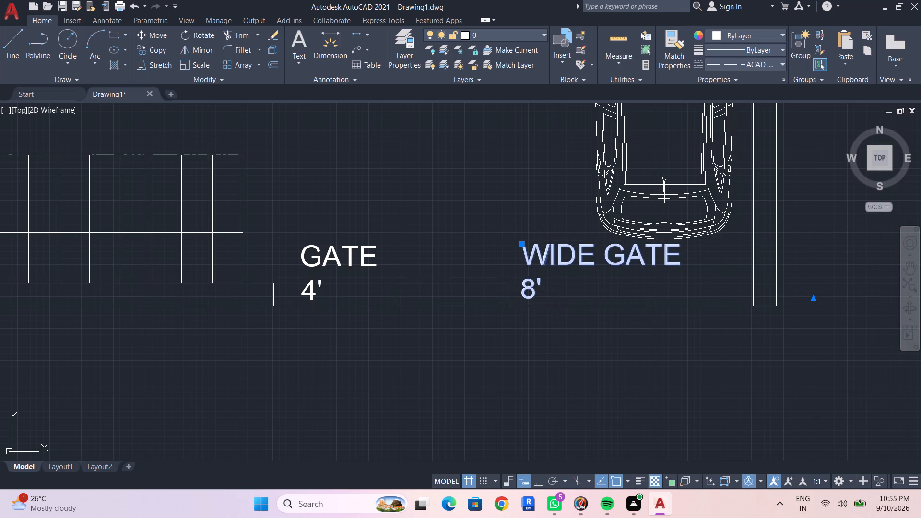
pyautogui.hotkey('ctrl', 'Down')
pyautogui.hotkey('ctrl', 'Right')
pyautogui.hotkey('ctrl', 'Right')
pyautogui.hotkey('ctrl', 'Down')
pyautogui.hotkey('ctrl', 'Down')
pyautogui.hotkey('ctrl', 'Down')
pyautogui.hotkey('ctrl', 'Down')
pyautogui.hotkey('ctrl', 'Down')
pyautogui.hotkey('ctrl', 'Down')
pyautogui.hotkey('ctrl', 'Down')
pyautogui.hotkey('ctrl', 'Right')
pyautogui.hotkey('ctrl', 'Right')
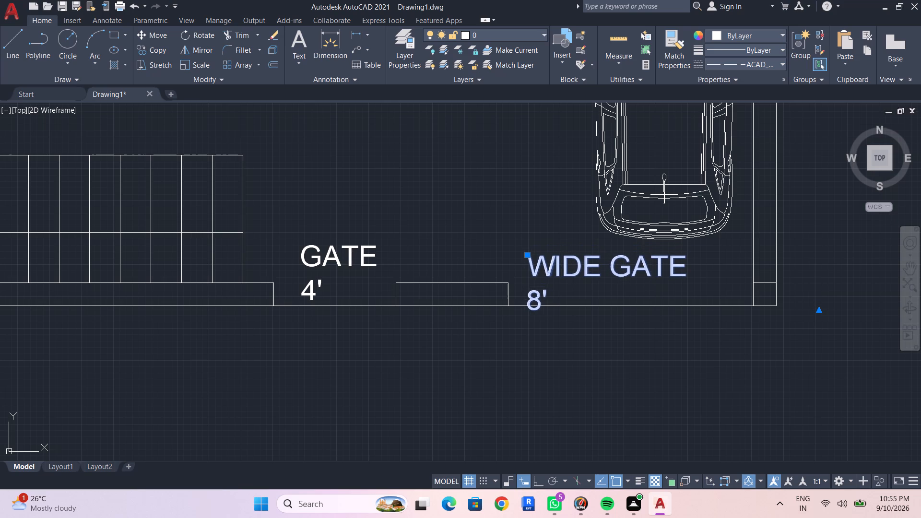
pyautogui.hotkey('ctrl', 'Right')
pyautogui.hotkey('ctrl', 'Right')
pyautogui.hotkey('ctrl', 'Right')
pyautogui.hotkey('ctrl', 'Up')
pyautogui.hotkey('ctrl', 'Up')
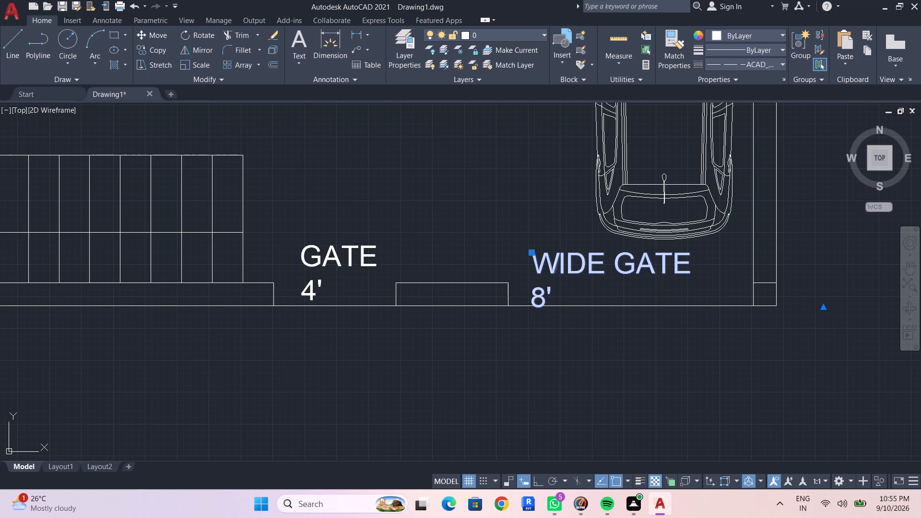
pyautogui.hotkey('ctrl', 'Up')
pyautogui.hotkey('ctrl', 'Up')
pyautogui.press('Escape')
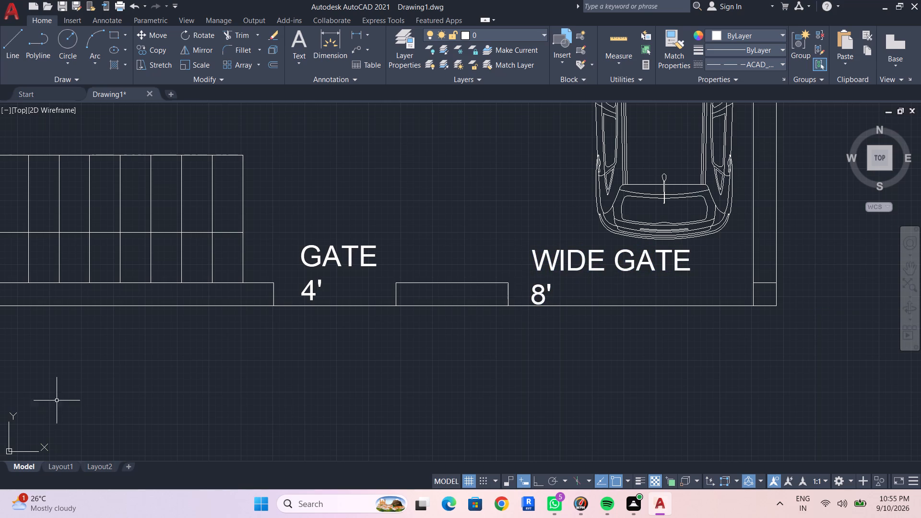
# Look over the whole floor plan, from the gates up to the bedrooms, for spaces that still lack a label.
pyautogui.scroll(-3, 68, 400)
pyautogui.moveTo(2, 347); pyautogui.dragTo(218, 310, button='middle')
pyautogui.moveTo(352, 311); pyautogui.dragTo(419, 372, button='middle')
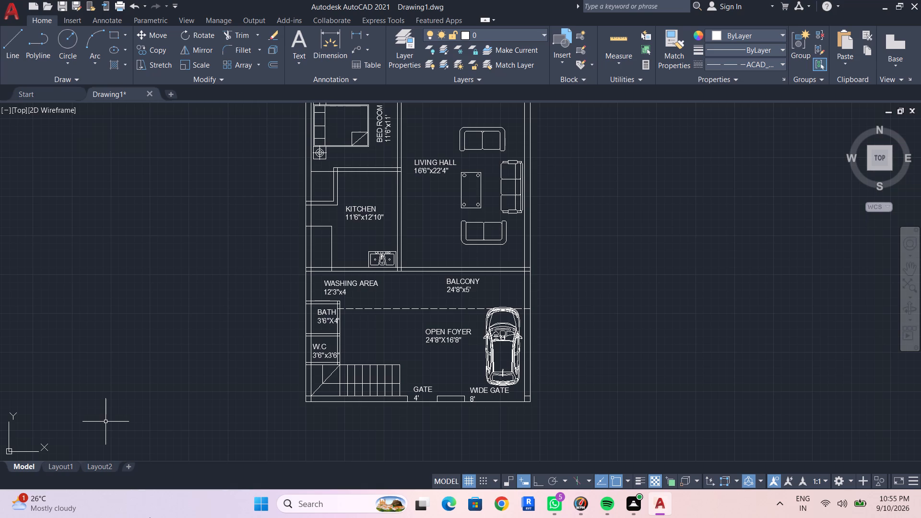
pyautogui.scroll(-1, 408, 276)
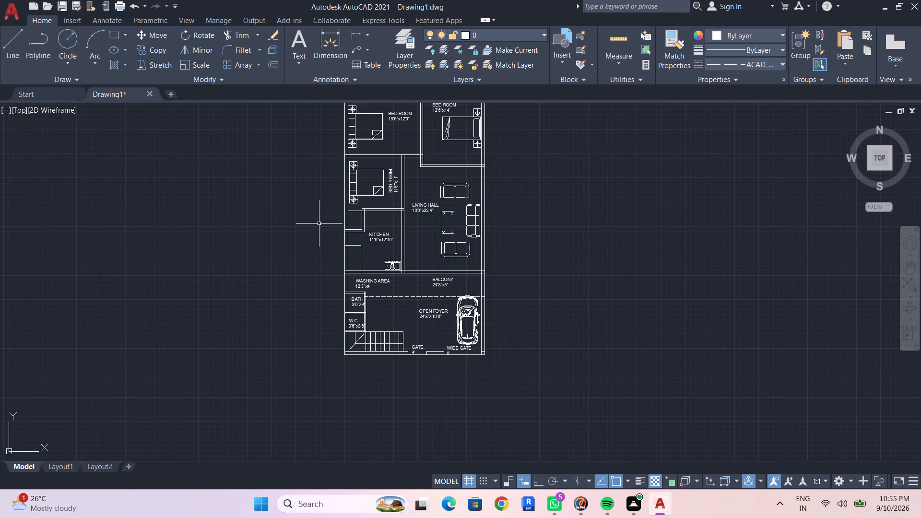
pyautogui.moveTo(394, 173); pyautogui.dragTo(391, 254, button='middle')
pyautogui.scroll(-1, 377, 211)
pyautogui.scroll(3, 367, 202)
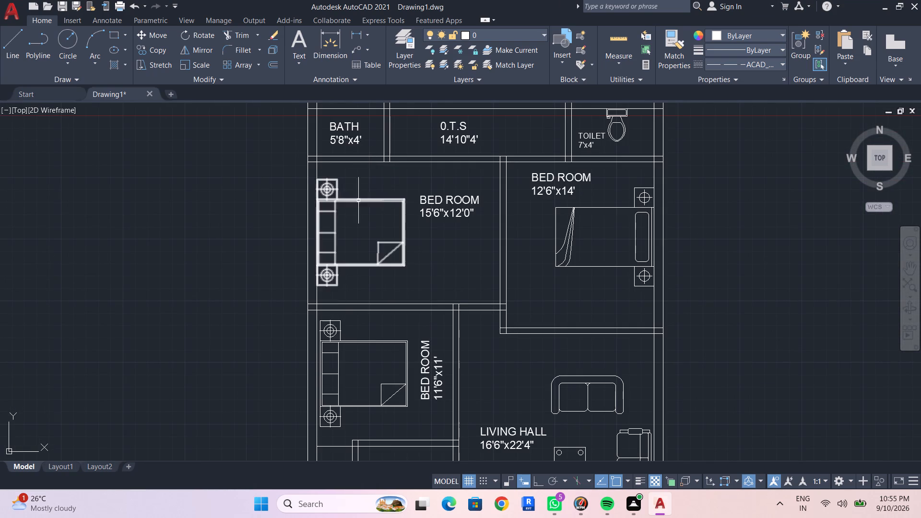
pyautogui.moveTo(360, 245); pyautogui.dragTo(379, 121, button='middle')
pyautogui.middleClick(378, 255)
pyautogui.scroll(-1, 383, 247)
pyautogui.moveTo(384, 248); pyautogui.dragTo(384, 243, button='middle')
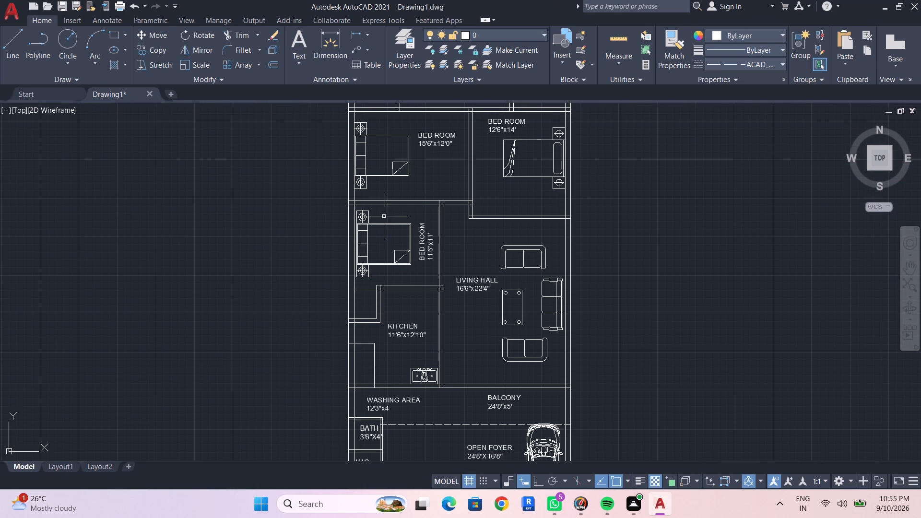
# Add a multiline text label reading O.T.S with a second line 3'x4' inside the small shaft at the kitchen's upper-left corner.
pyautogui.scroll(2, 366, 308)
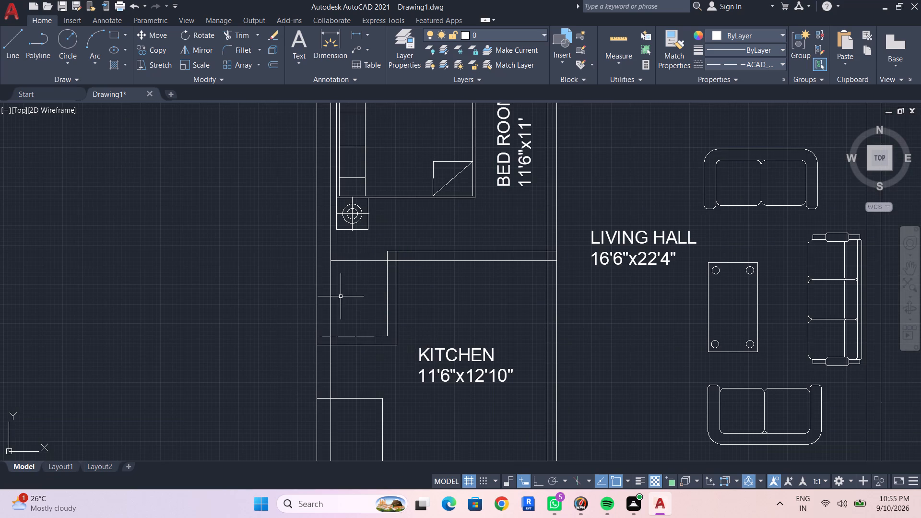
pyautogui.scroll(2, 347, 294)
pyautogui.write('T')
pyautogui.press('space')
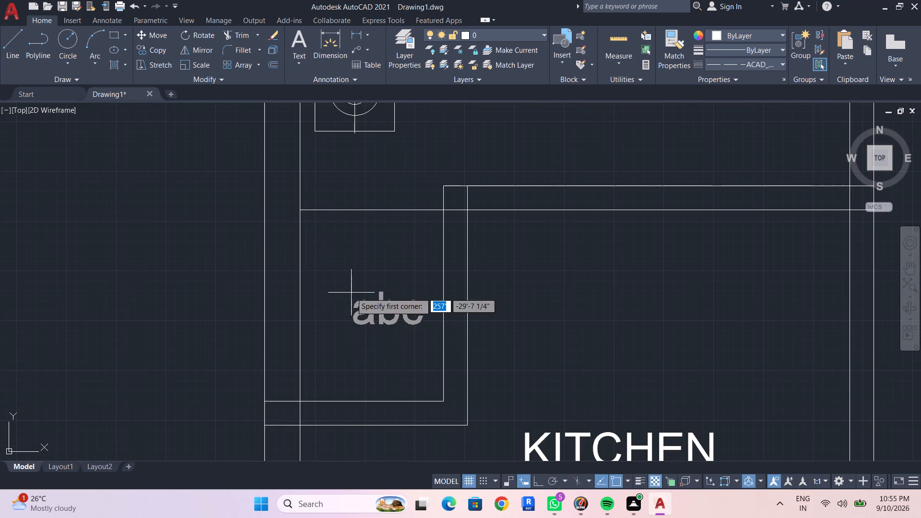
pyautogui.click(319, 264)
pyautogui.click(410, 271)
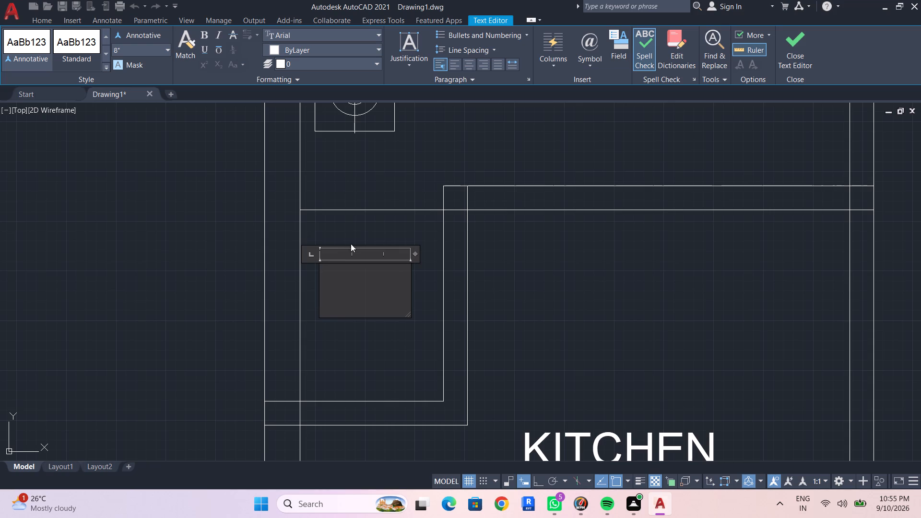
pyautogui.scroll(-3, 360, 263)
pyautogui.moveTo(366, 277); pyautogui.dragTo(359, 301, button='middle')
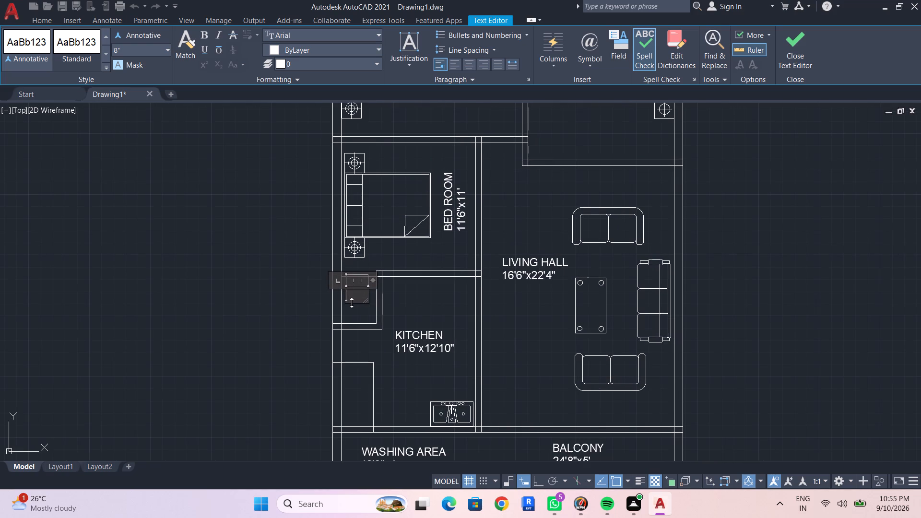
pyautogui.scroll(3, 357, 310)
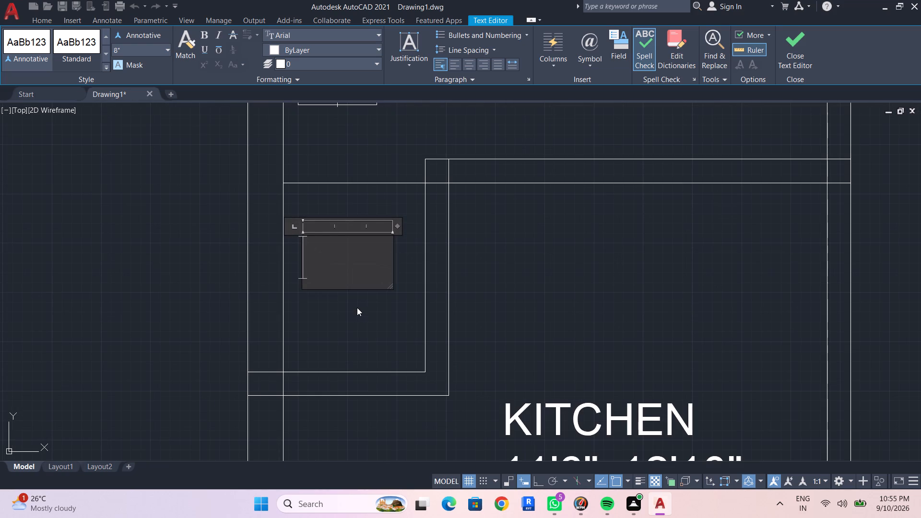
pyautogui.press('o')
pyautogui.write('.T.S')
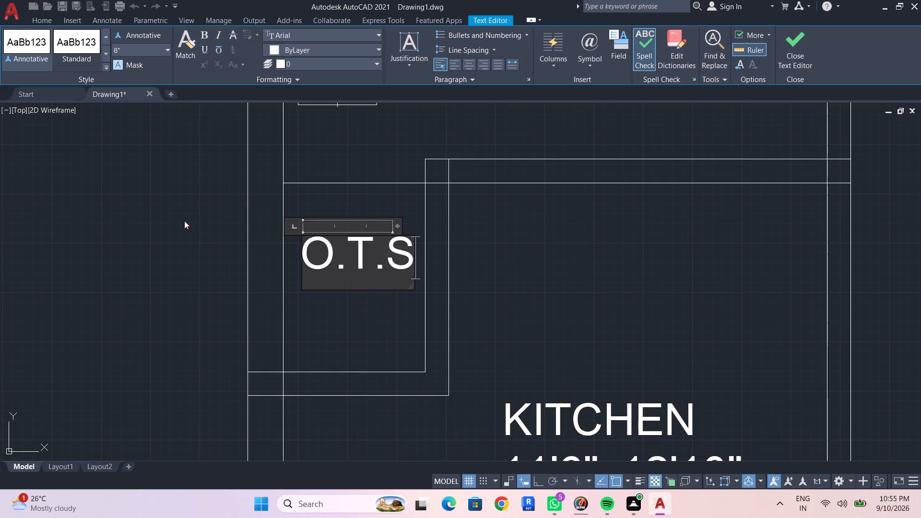
pyautogui.press('Return')
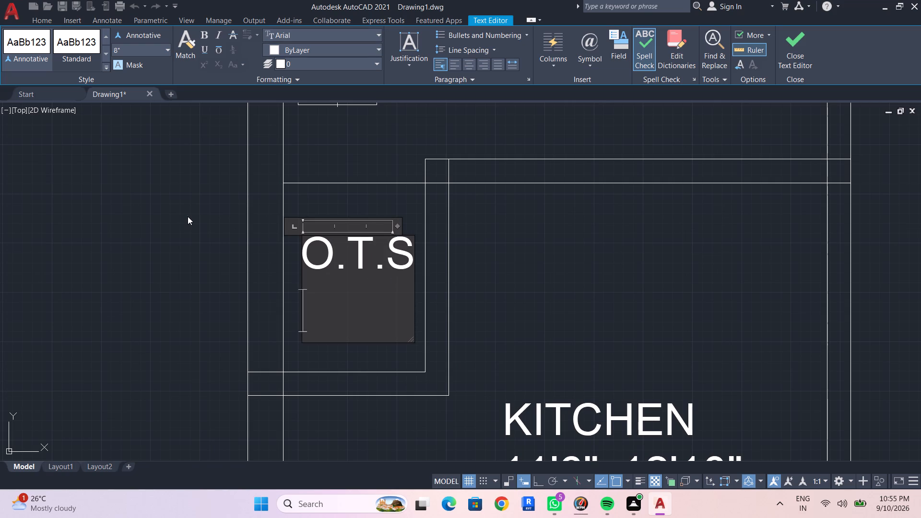
pyautogui.write("3'")
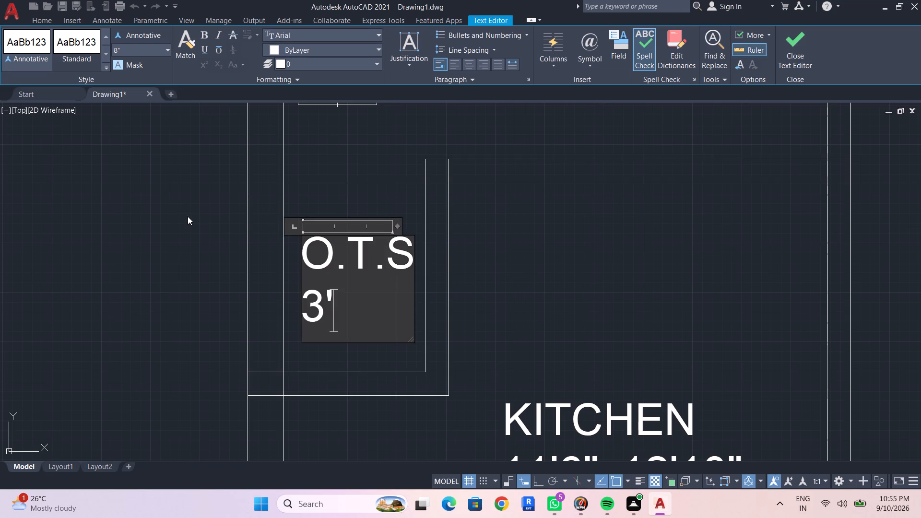
pyautogui.hotkey('shift', 'x')
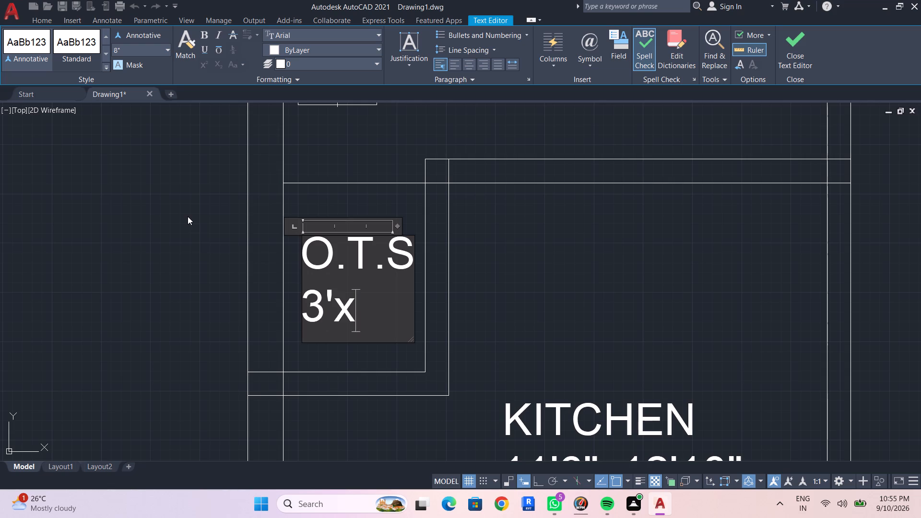
pyautogui.write("4'")
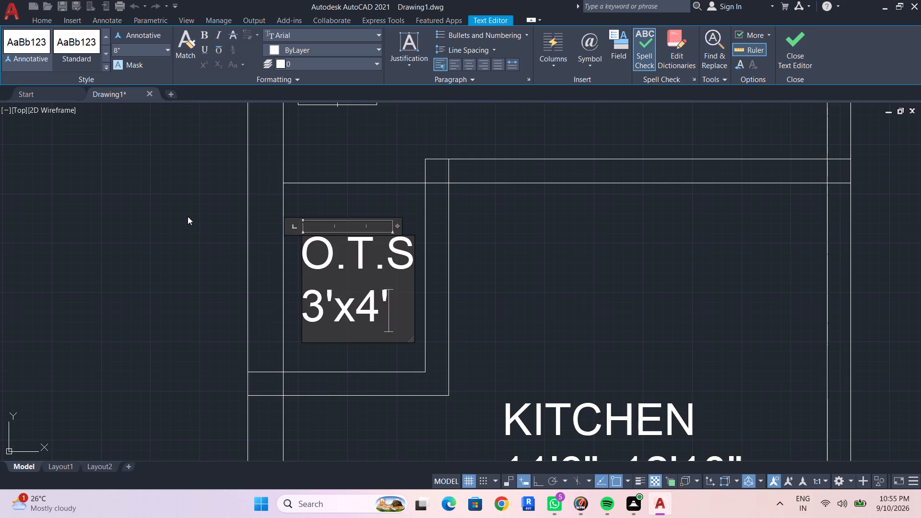
pyautogui.click(166, 212)
# Copy the O.T.S 3'x4' label straight down into the unlabelled rectangular space at the kitchen's lower-left corner.
pyautogui.scroll(-1, 357, 344)
pyautogui.moveTo(358, 326); pyautogui.dragTo(338, 218, button='middle')
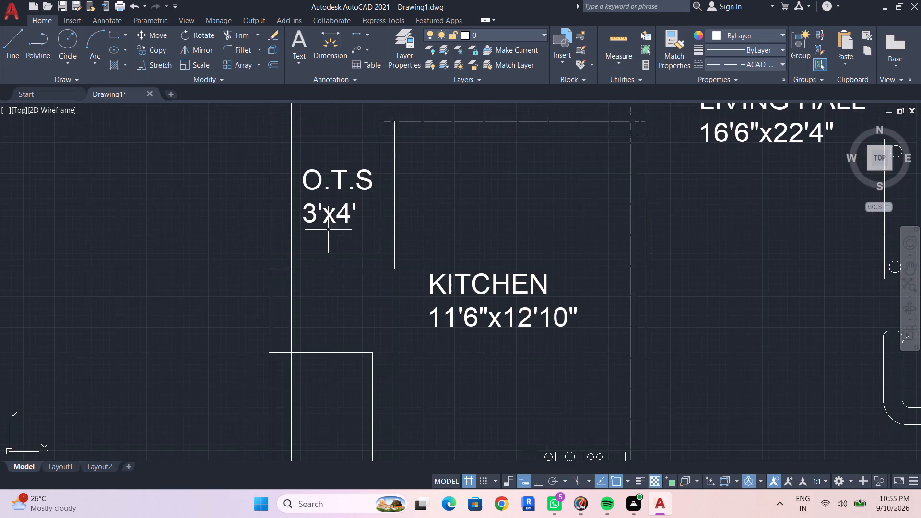
pyautogui.scroll(-1, 348, 279)
pyautogui.moveTo(350, 286); pyautogui.dragTo(335, 215, button='middle')
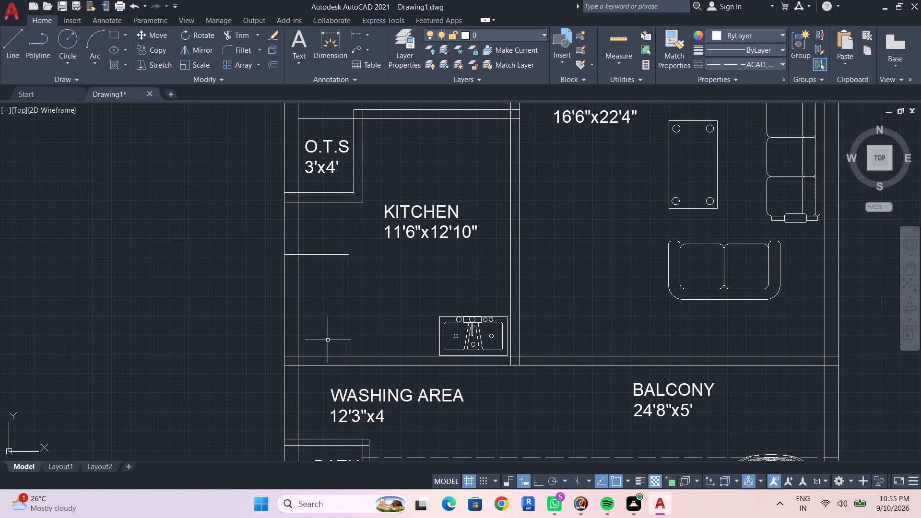
pyautogui.moveTo(334, 322); pyautogui.dragTo(322, 278, button='middle')
pyautogui.scroll(-1, 310, 252)
pyautogui.middleClick(317, 263)
pyautogui.scroll(2, 310, 259)
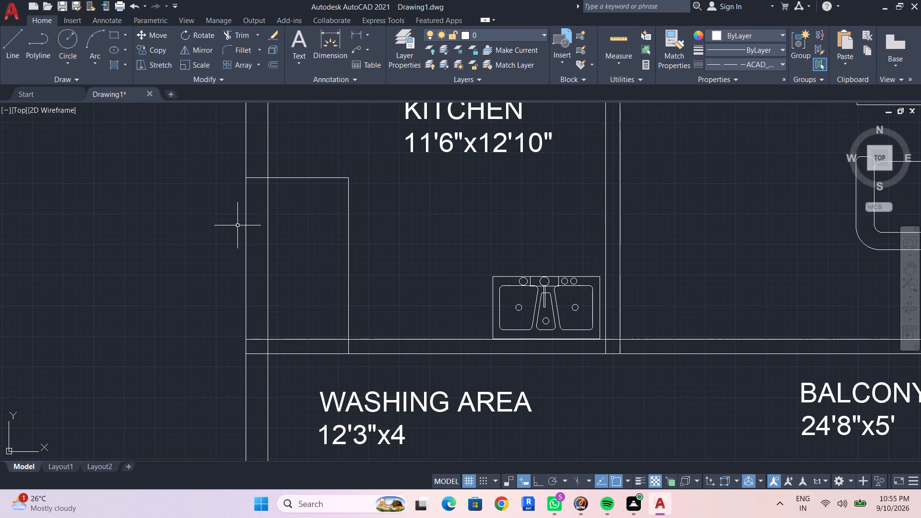
pyautogui.scroll(-2, 250, 223)
pyautogui.scroll(1, 289, 166)
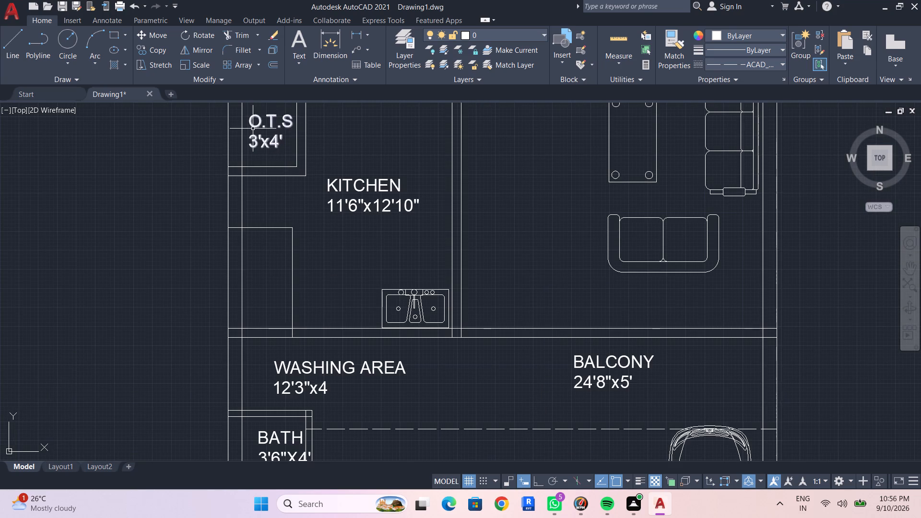
pyautogui.click(257, 120)
pyautogui.write('CO')
pyautogui.press('space')
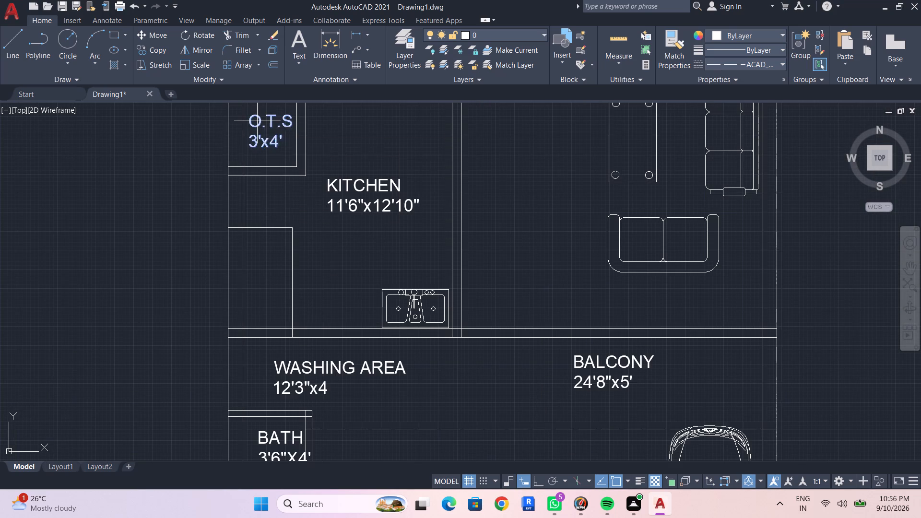
pyautogui.click(257, 120)
pyautogui.click(255, 253)
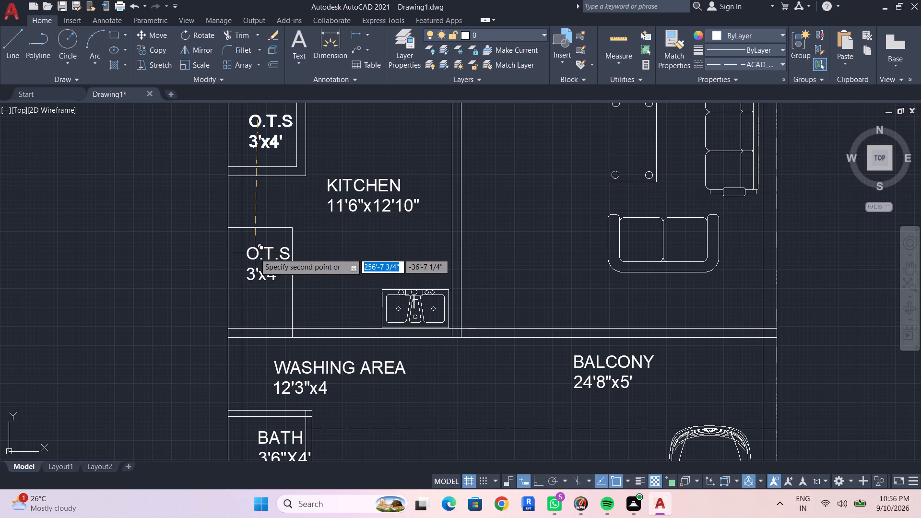
pyautogui.press('Escape')
# Replace the copied O.T.S label's text with STORE and a second line reading 5'6".
pyautogui.click(257, 251)
pyautogui.doubleClick(267, 253)
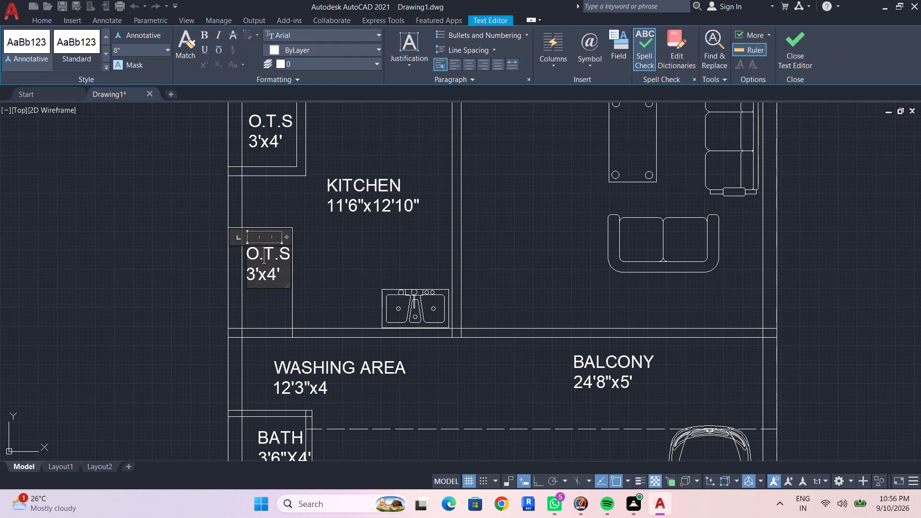
pyautogui.click(290, 255)
pyautogui.click(288, 251)
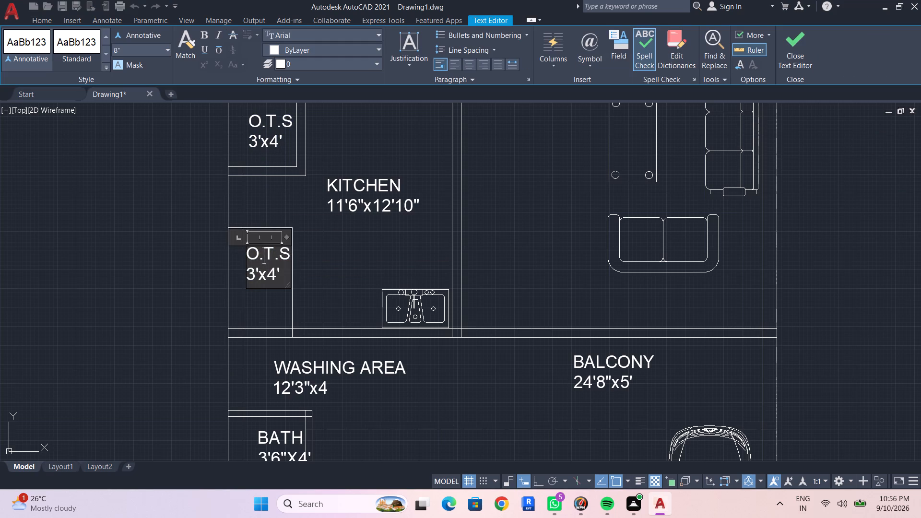
pyautogui.click(287, 275)
pyautogui.moveTo(285, 265); pyautogui.dragTo(268, 273)
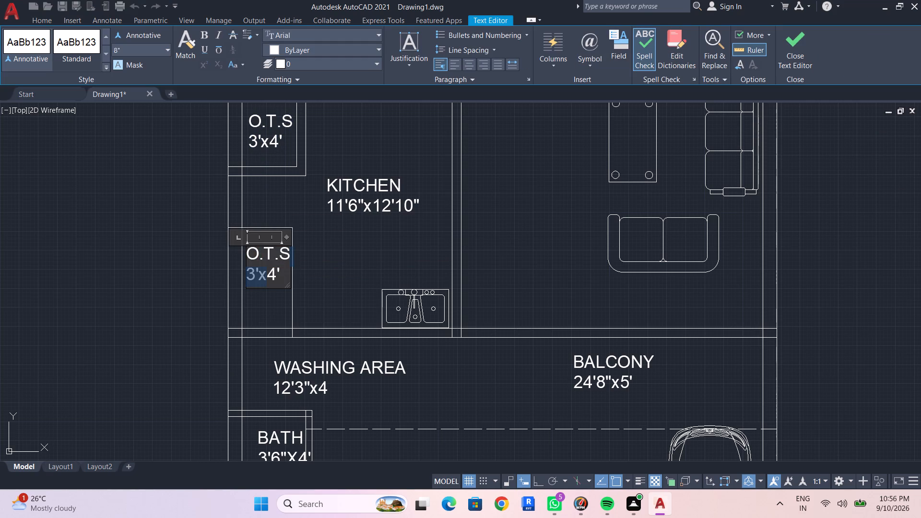
pyautogui.moveTo(287, 273); pyautogui.dragTo(250, 254)
pyautogui.press('Escape')
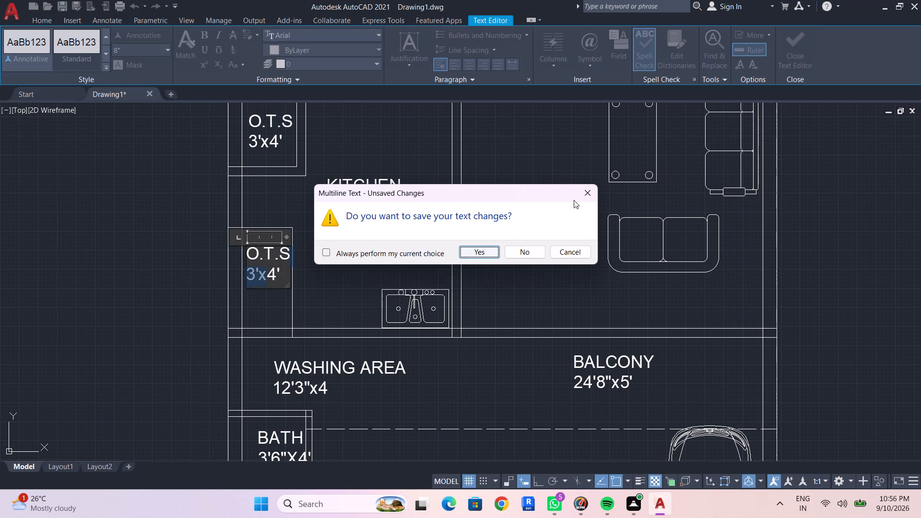
pyautogui.click(588, 193)
pyautogui.moveTo(283, 269); pyautogui.dragTo(256, 269)
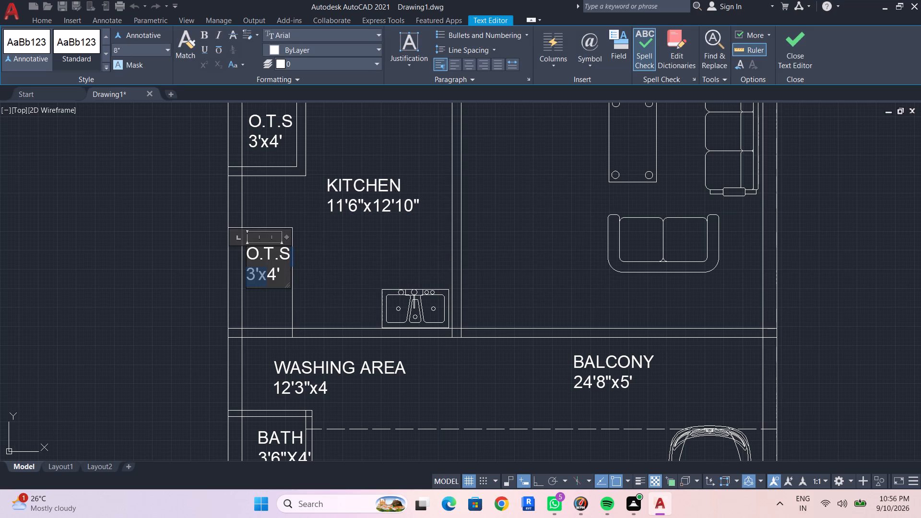
pyautogui.moveTo(256, 269); pyautogui.dragTo(254, 258)
pyautogui.scroll(2, 283, 268)
pyautogui.click(278, 270)
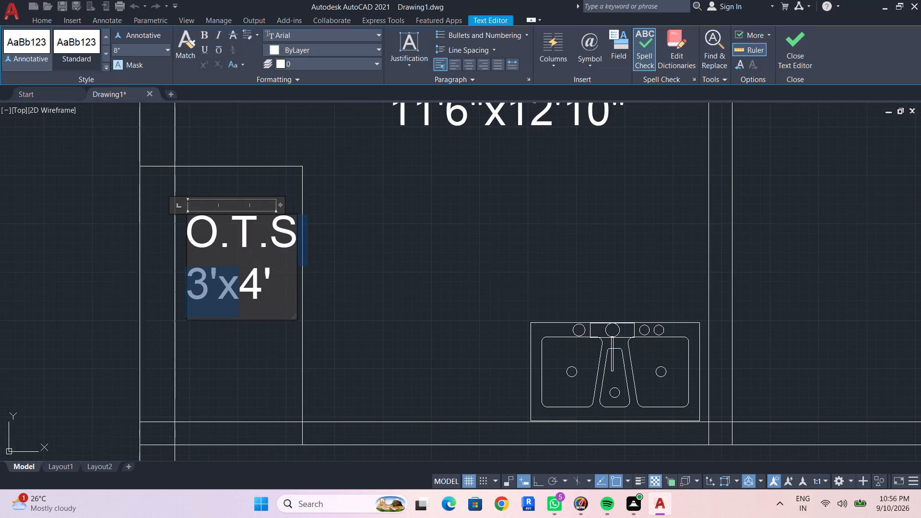
pyautogui.moveTo(276, 267); pyautogui.dragTo(272, 289)
pyautogui.moveTo(270, 289); pyautogui.dragTo(196, 235)
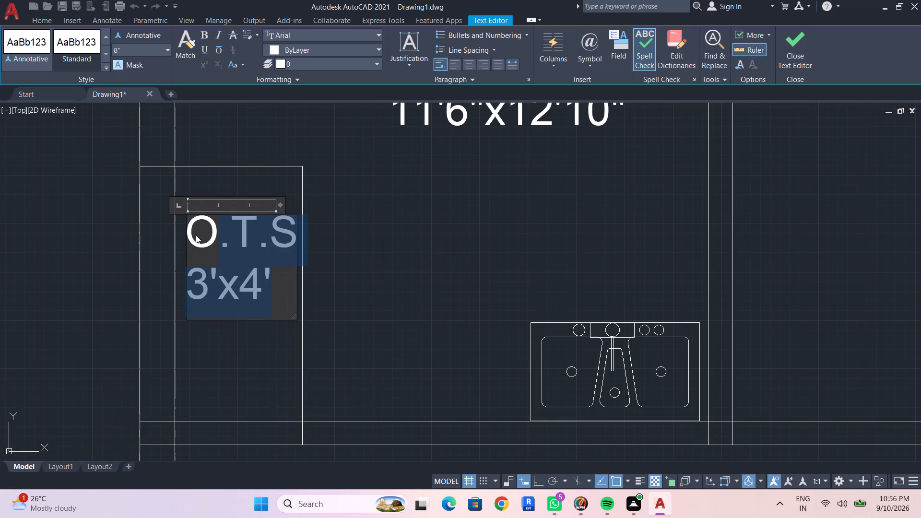
pyautogui.write('STORE')
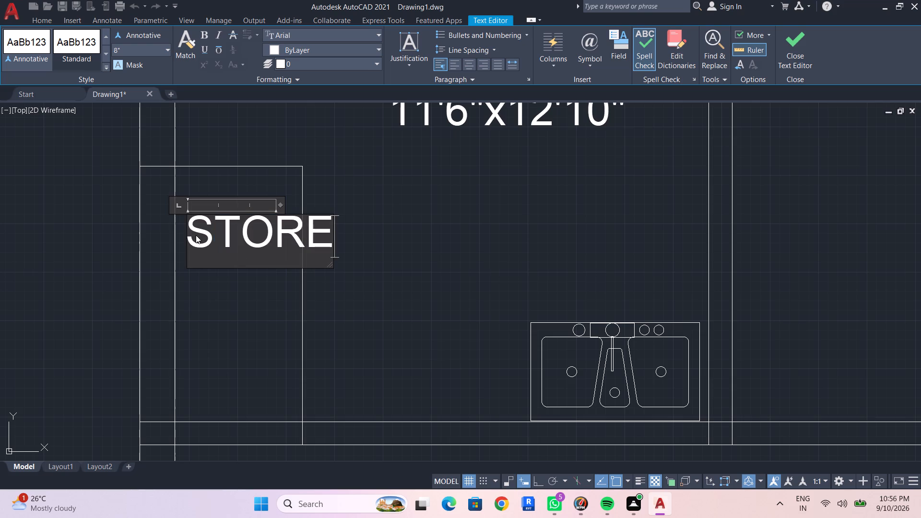
pyautogui.press('Return')
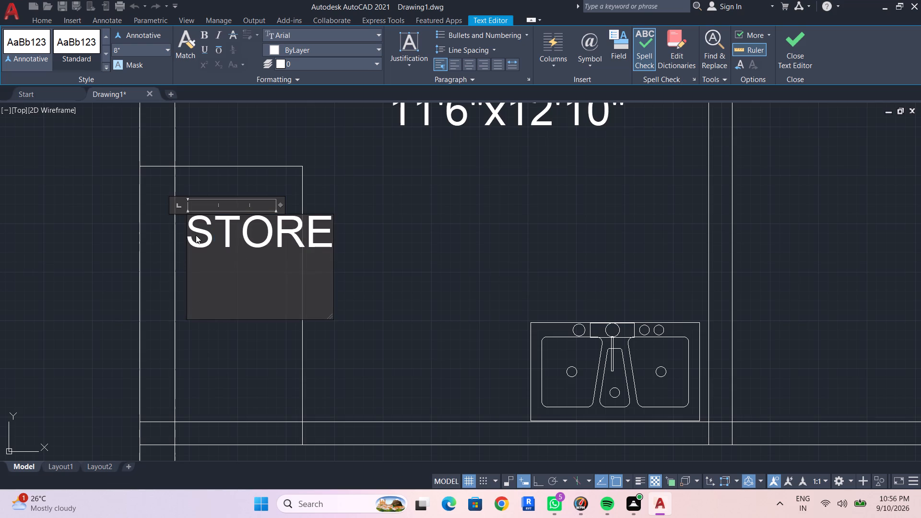
pyautogui.write("5'")
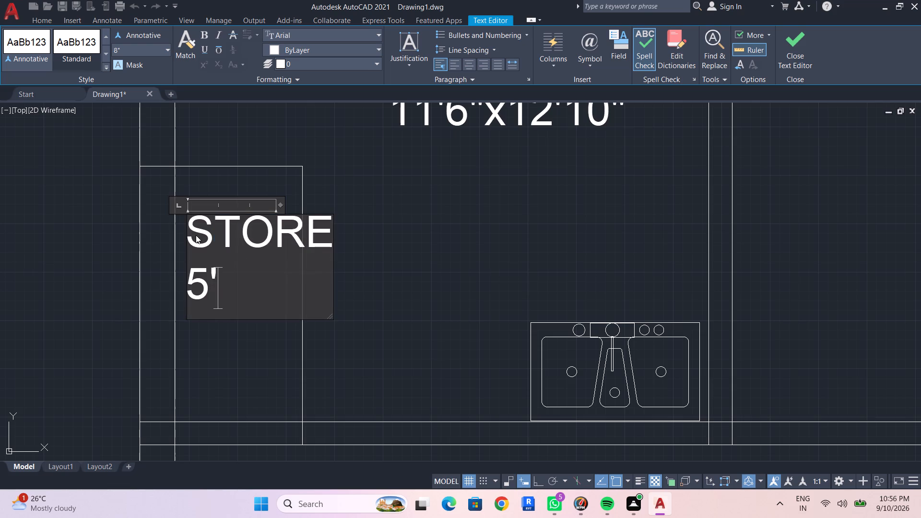
pyautogui.write('6"')
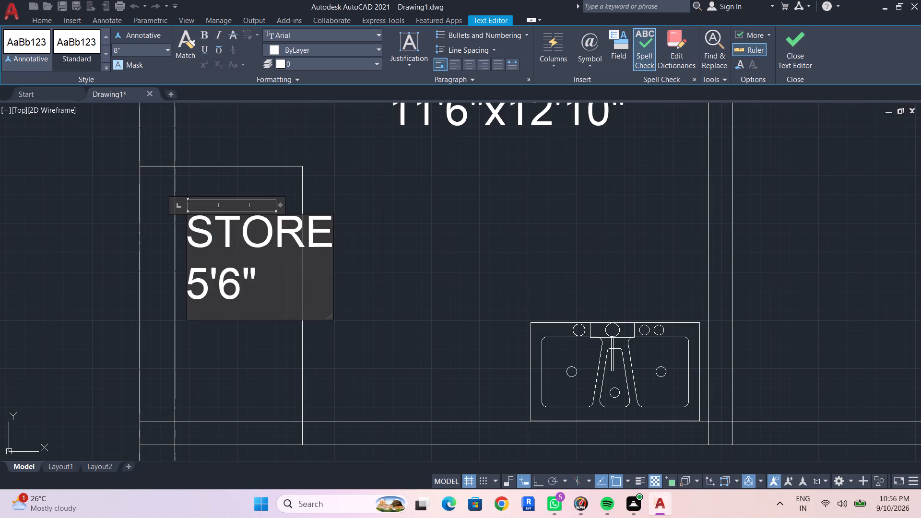
pyautogui.moveTo(354, 199); pyautogui.dragTo(351, 204)
pyautogui.press('Escape')
pyautogui.press('Escape')
pyautogui.press('Escape')
# Rotate the STORE label to 90° with Ortho turned on, so that it reads vertically.
pyautogui.click(270, 235)
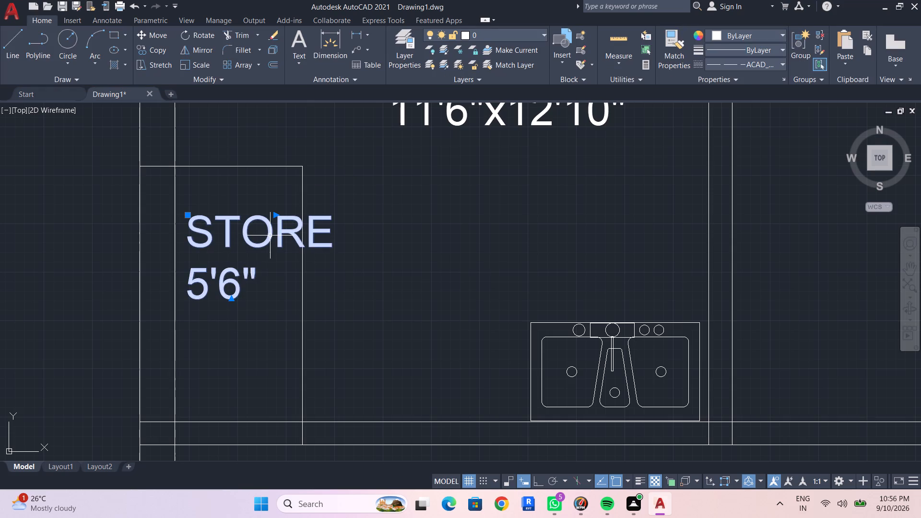
pyautogui.write('RO')
pyautogui.press('space')
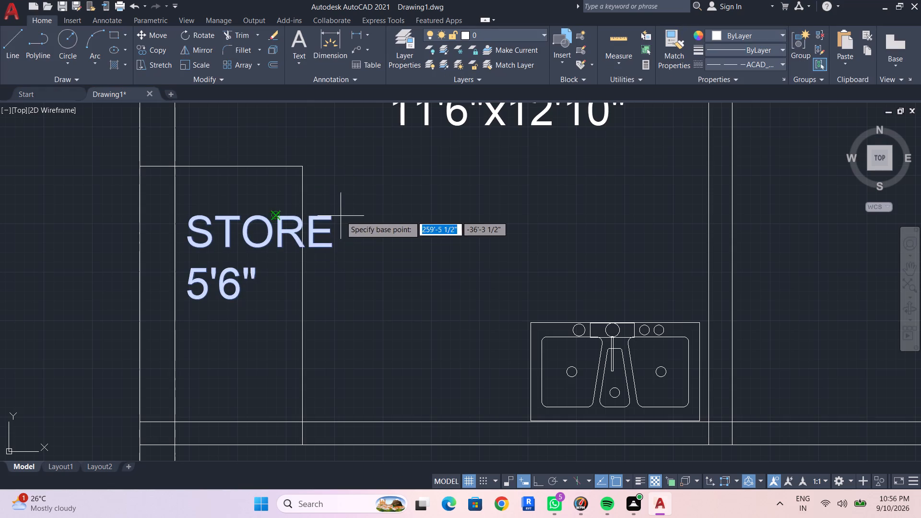
pyautogui.click(330, 216)
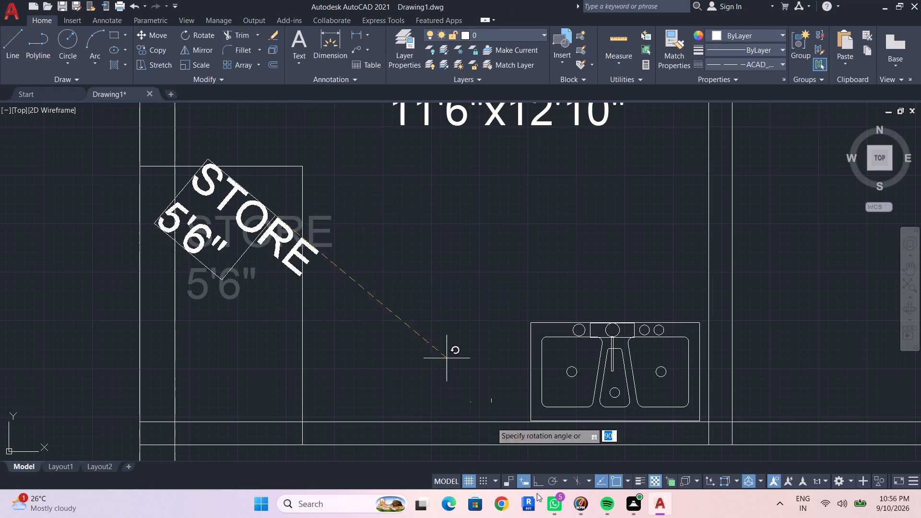
pyautogui.click(543, 483)
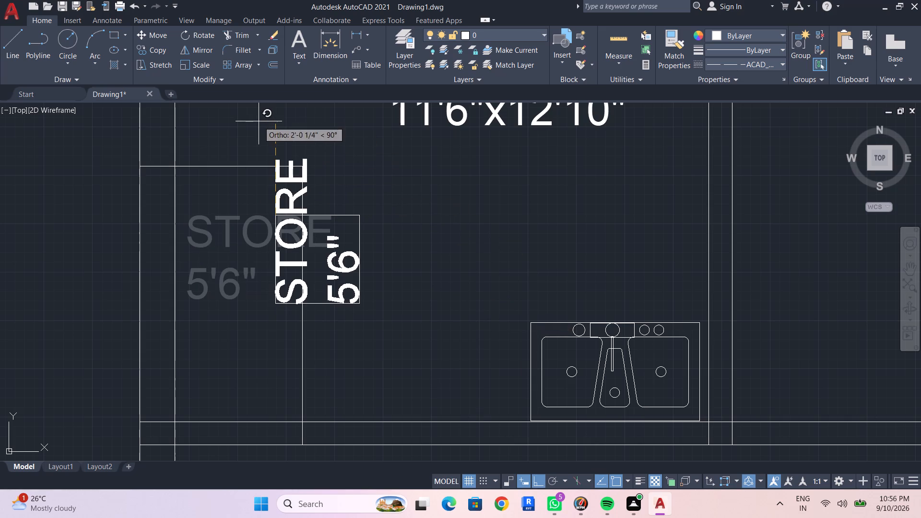
pyautogui.click(259, 121)
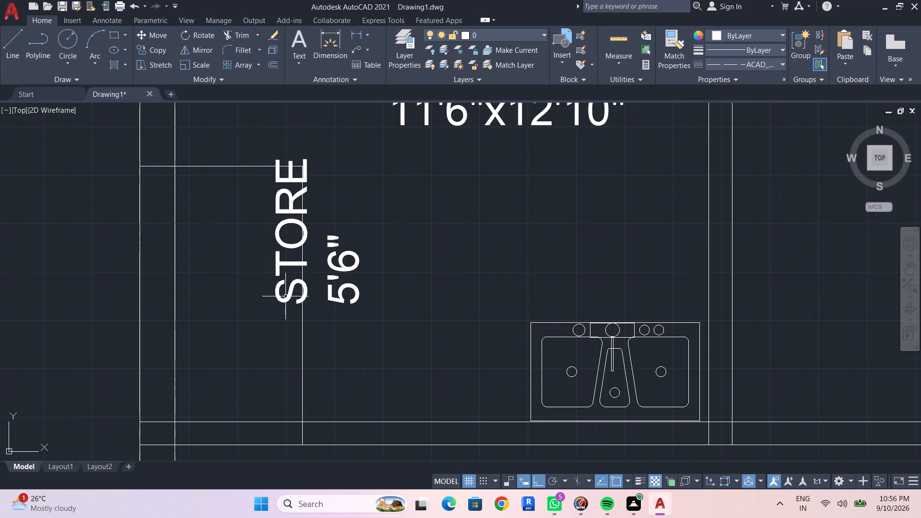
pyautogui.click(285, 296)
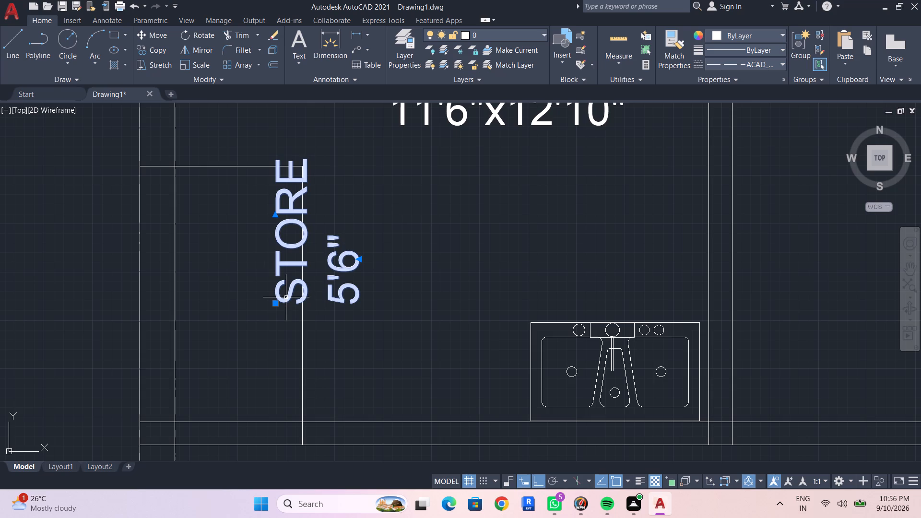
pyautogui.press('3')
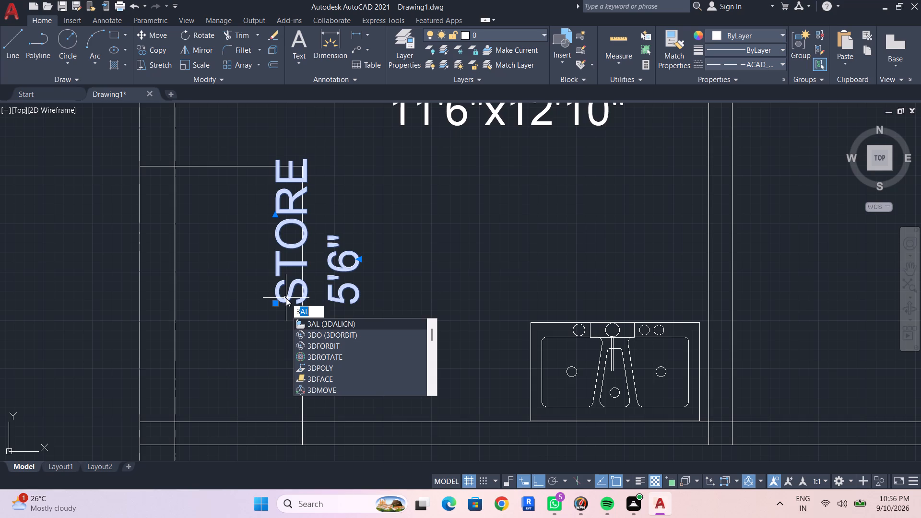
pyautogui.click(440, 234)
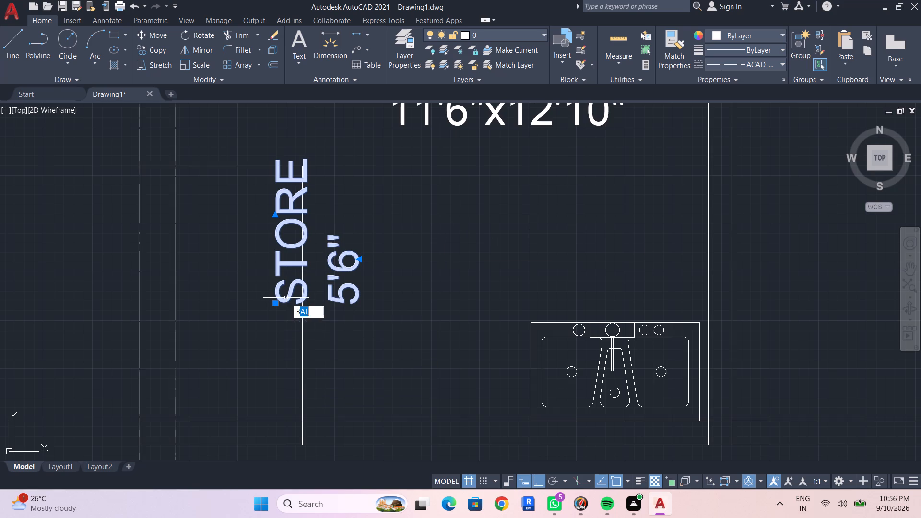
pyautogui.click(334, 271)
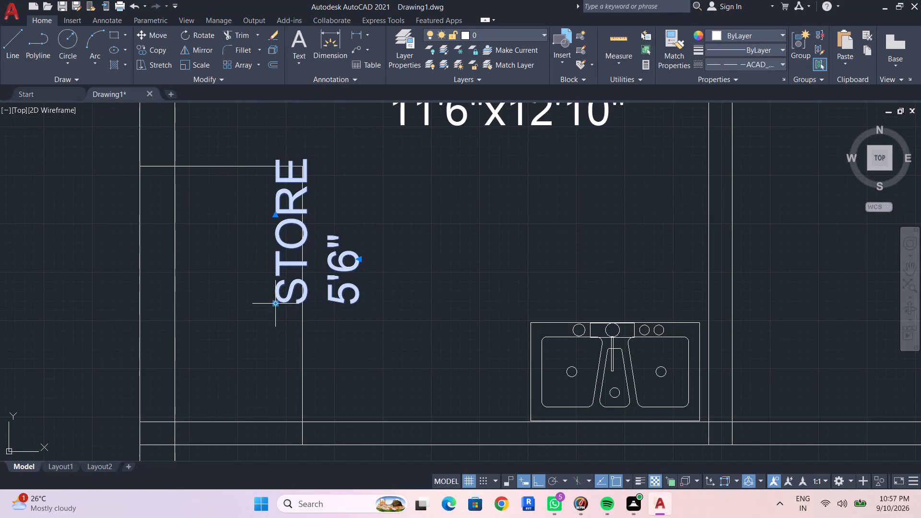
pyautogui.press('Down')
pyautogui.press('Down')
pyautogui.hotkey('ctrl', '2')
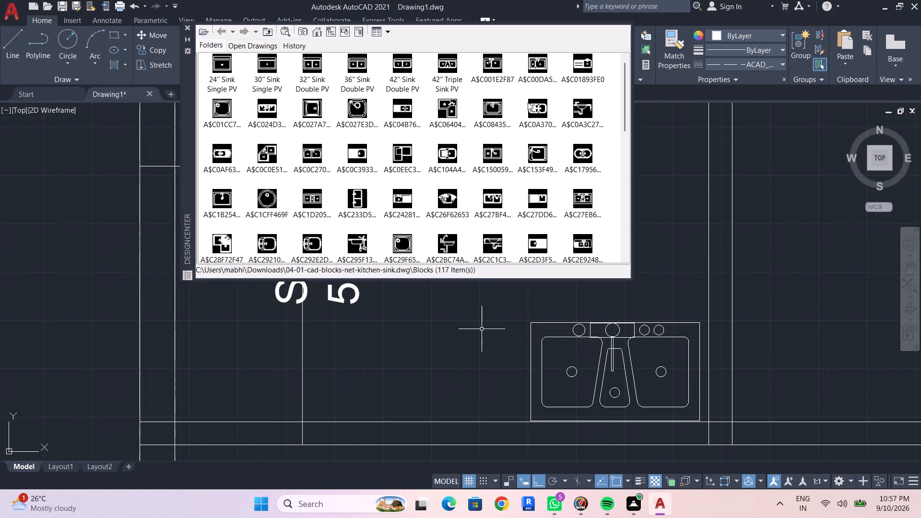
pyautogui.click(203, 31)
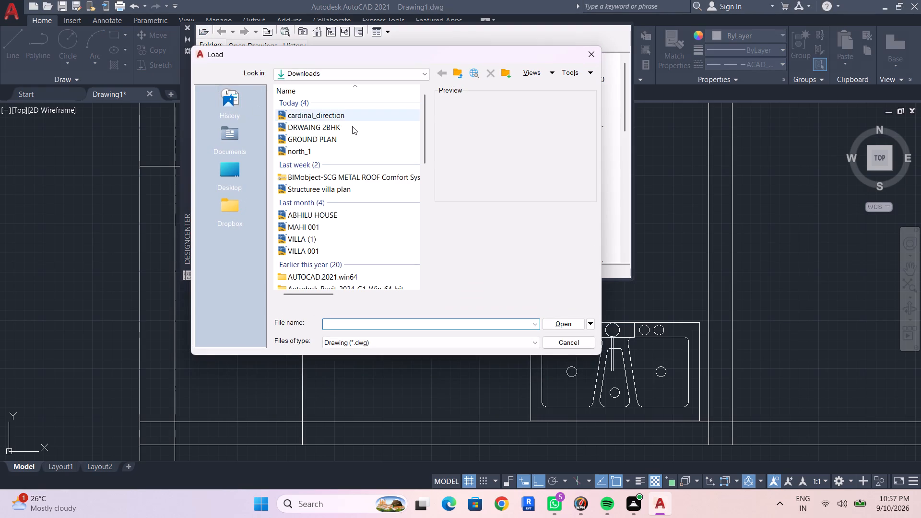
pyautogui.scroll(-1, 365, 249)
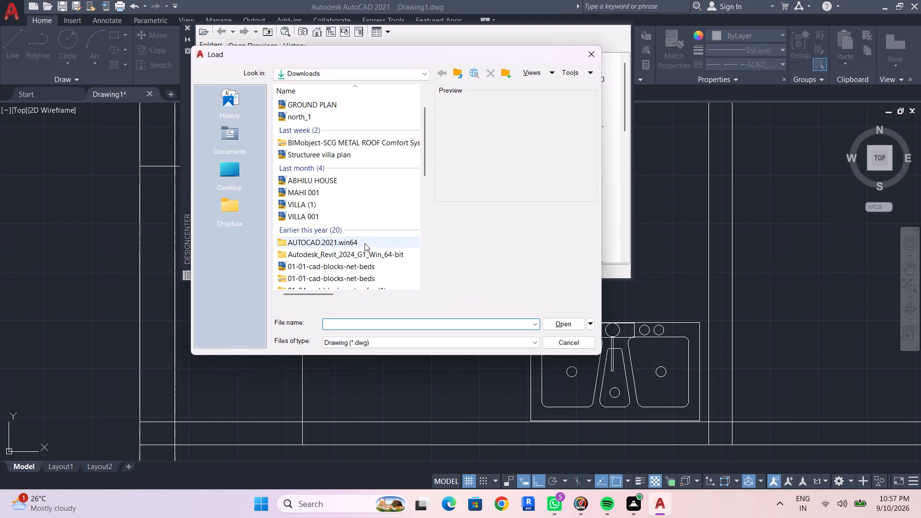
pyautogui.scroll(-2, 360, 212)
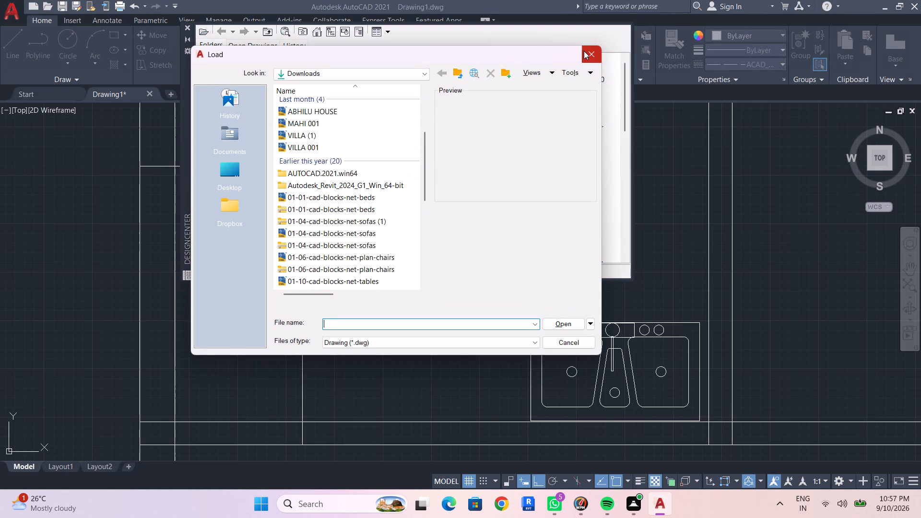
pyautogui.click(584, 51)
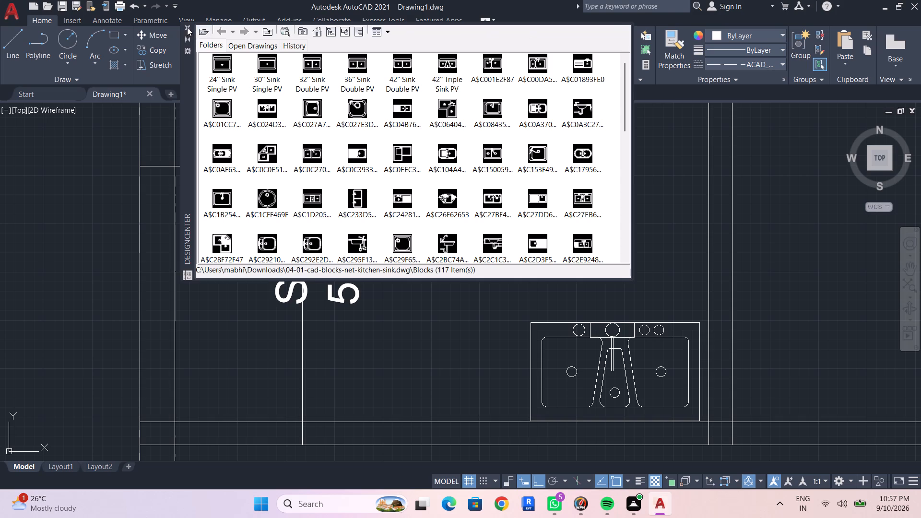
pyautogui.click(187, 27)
# Nudge the vertical STORE label down and left until both lines sit inside the store rectangle beside the kitchen.
pyautogui.click(285, 236)
pyautogui.click(282, 243)
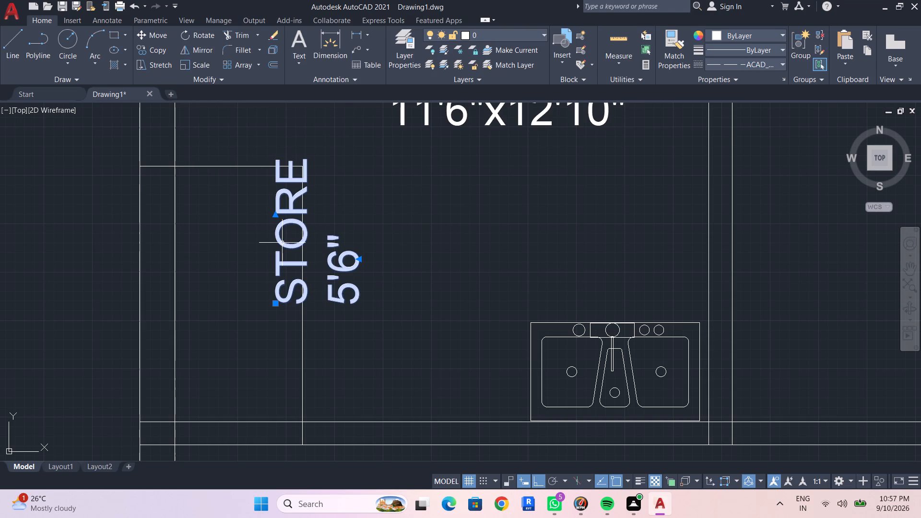
pyautogui.hotkey('ctrl', 'Down')
pyautogui.hotkey('ctrl', 'Down')
pyautogui.hotkey('ctrl', 'Down')
pyautogui.hotkey('ctrl', 'Down')
pyautogui.hotkey('ctrl', 'Down')
pyautogui.hotkey('ctrl', 'Down')
pyautogui.hotkey('ctrl', 'Down')
pyautogui.hotkey('ctrl', 'Down')
pyautogui.hotkey('ctrl', 'Down')
pyautogui.hotkey('ctrl', 'Down')
pyautogui.hotkey('ctrl', 'Down')
pyautogui.hotkey('ctrl', 'Down')
pyautogui.hotkey('ctrl', 'Down')
pyautogui.hotkey('ctrl', 'Down')
pyautogui.hotkey('ctrl', 'Down')
pyautogui.hotkey('ctrl', 'Down')
pyautogui.hotkey('ctrl', 'Down')
pyautogui.hotkey('ctrl', 'Down')
pyautogui.hotkey('ctrl', 'Down')
pyautogui.hotkey('ctrl', 'Down')
pyautogui.hotkey('ctrl', 'Down')
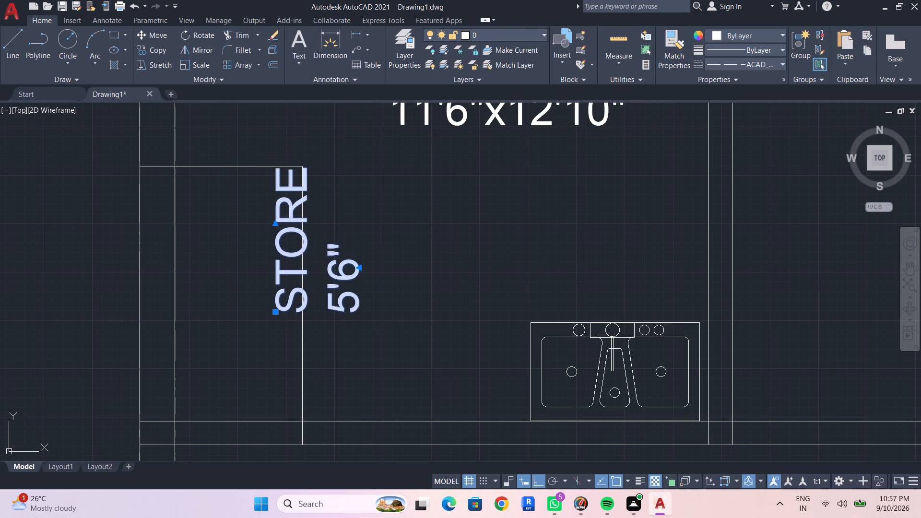
pyautogui.hotkey('ctrl', 'Left')
pyautogui.hotkey('ctrl', 'Left')
pyautogui.hotkey('ctrl', 'Left')
pyautogui.hotkey('ctrl', 'Left')
pyautogui.hotkey('ctrl', 'Left')
pyautogui.hotkey('ctrl', 'Left')
pyautogui.hotkey('ctrl', 'Left')
pyautogui.hotkey('ctrl', 'Left')
pyautogui.hotkey('ctrl', 'Left')
pyautogui.hotkey('ctrl', 'Left')
pyautogui.hotkey('ctrl', 'Left')
pyautogui.hotkey('ctrl', 'Left')
pyautogui.hotkey('ctrl', 'Left')
pyautogui.hotkey('ctrl', 'Left')
pyautogui.hotkey('ctrl', 'Left')
pyautogui.hotkey('ctrl', 'Left')
pyautogui.hotkey('ctrl', 'Left')
pyautogui.hotkey('ctrl', 'Left')
pyautogui.hotkey('ctrl', 'Left')
pyautogui.hotkey('ctrl', 'Left')
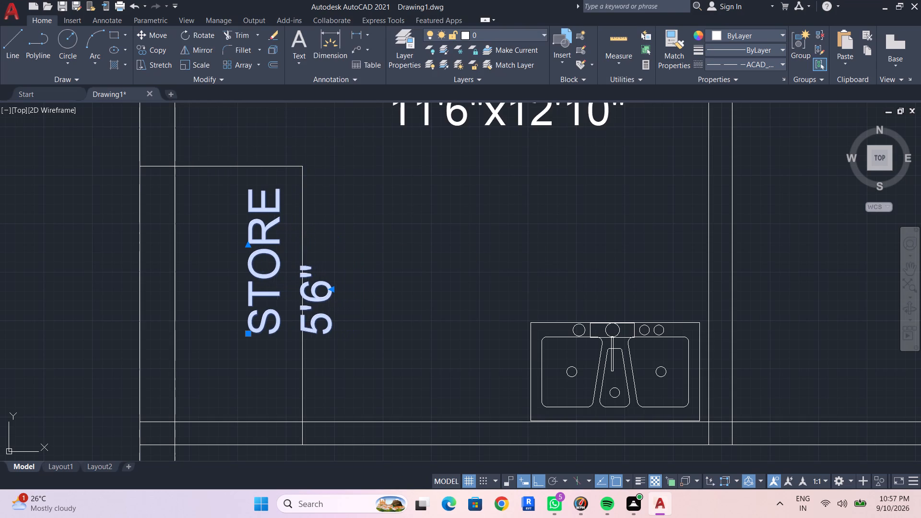
pyautogui.hotkey('ctrl', 'Left')
pyautogui.hotkey('ctrl', 'Left')
pyautogui.hotkey('ctrl', 'Right')
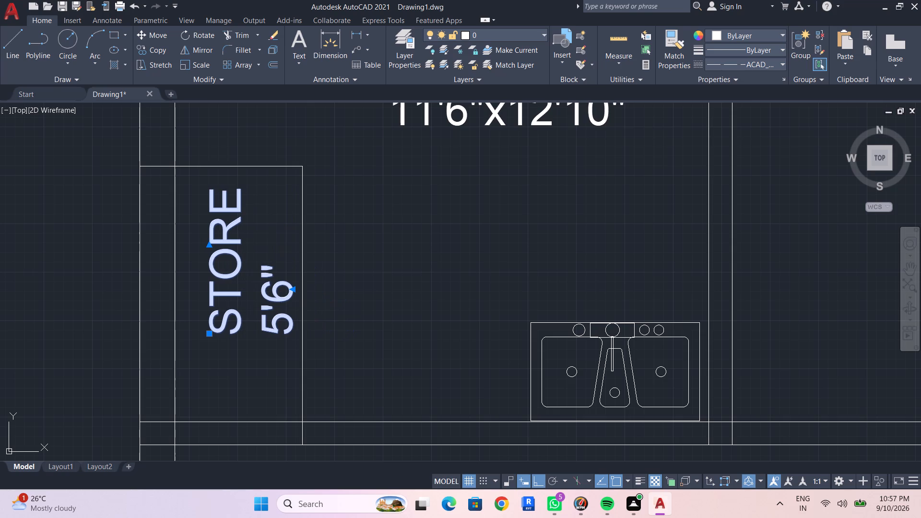
pyautogui.hotkey('ctrl', 'Down')
pyautogui.hotkey('ctrl', 'Down')
pyautogui.scroll(-2, 535, 245)
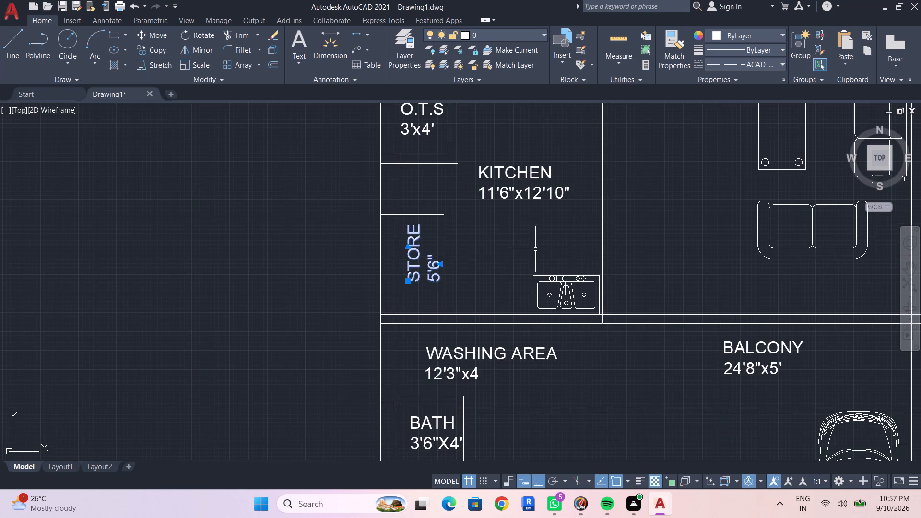
pyautogui.press('Escape')
# Copy the O.T.S 3'x4' label straight down into the gap between the O.T.S shaft and the store.
pyautogui.moveTo(497, 264); pyautogui.dragTo(333, 253, button='middle')
pyautogui.scroll(-2, 337, 248)
pyautogui.moveTo(350, 260); pyautogui.dragTo(345, 264, button='middle')
pyautogui.moveTo(357, 272); pyautogui.dragTo(341, 301, button='middle')
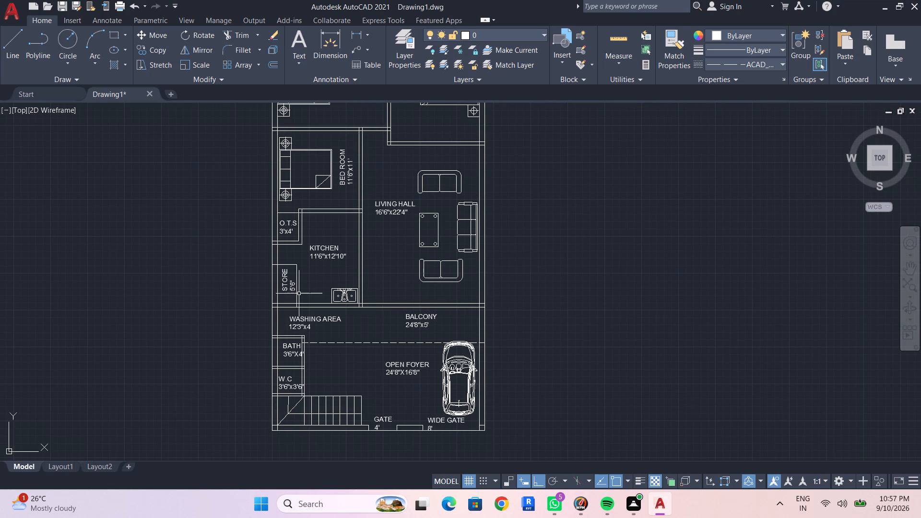
pyautogui.scroll(3, 294, 253)
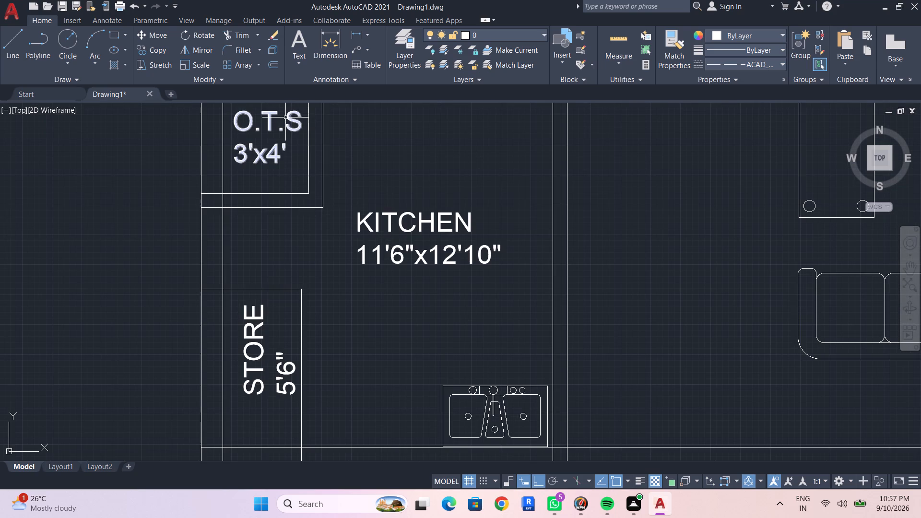
pyautogui.click(287, 118)
pyautogui.write('CO')
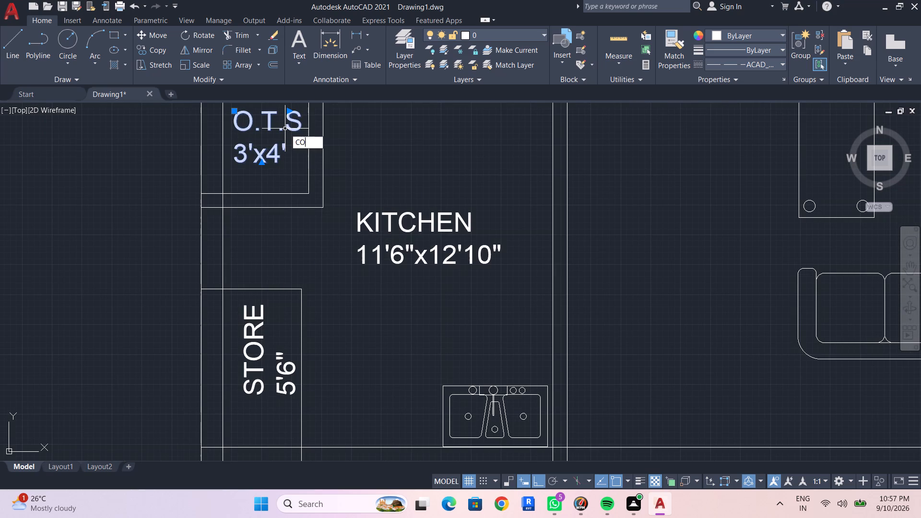
pyautogui.press('space')
pyautogui.click(274, 148)
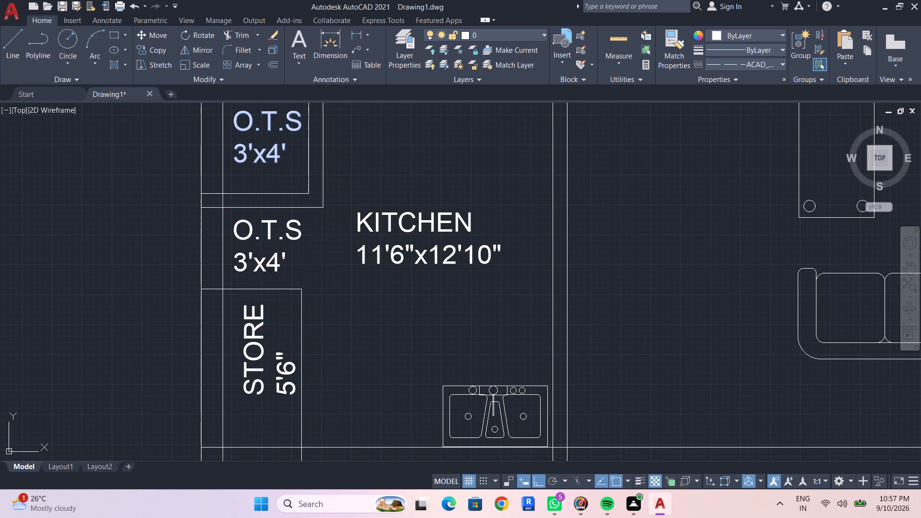
pyautogui.click(257, 257)
pyautogui.press('Escape')
pyautogui.press('Escape')
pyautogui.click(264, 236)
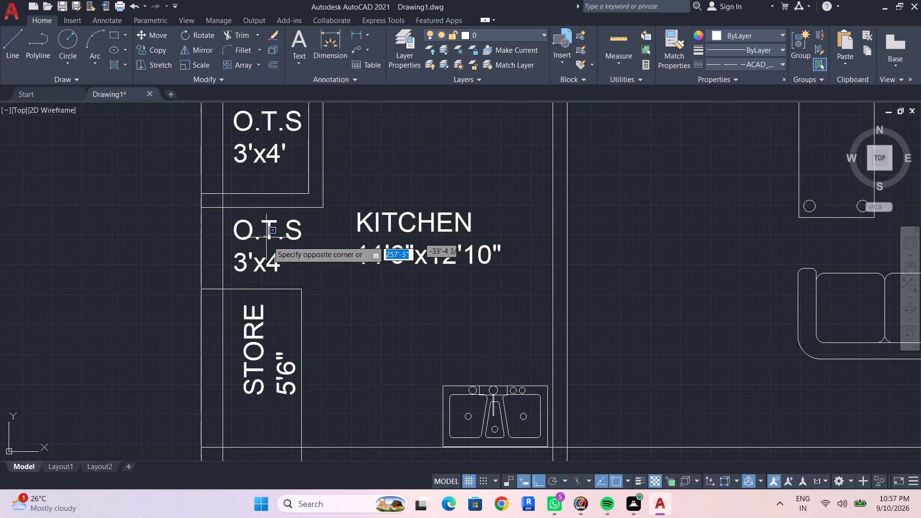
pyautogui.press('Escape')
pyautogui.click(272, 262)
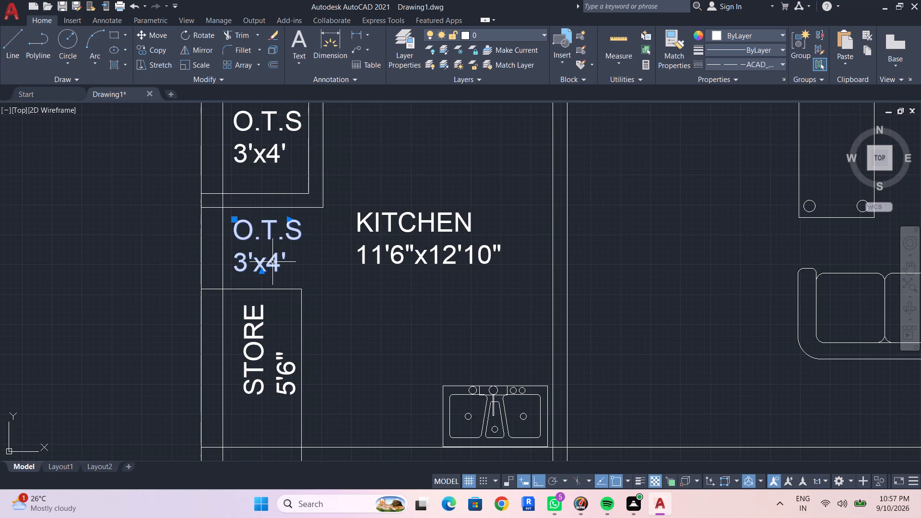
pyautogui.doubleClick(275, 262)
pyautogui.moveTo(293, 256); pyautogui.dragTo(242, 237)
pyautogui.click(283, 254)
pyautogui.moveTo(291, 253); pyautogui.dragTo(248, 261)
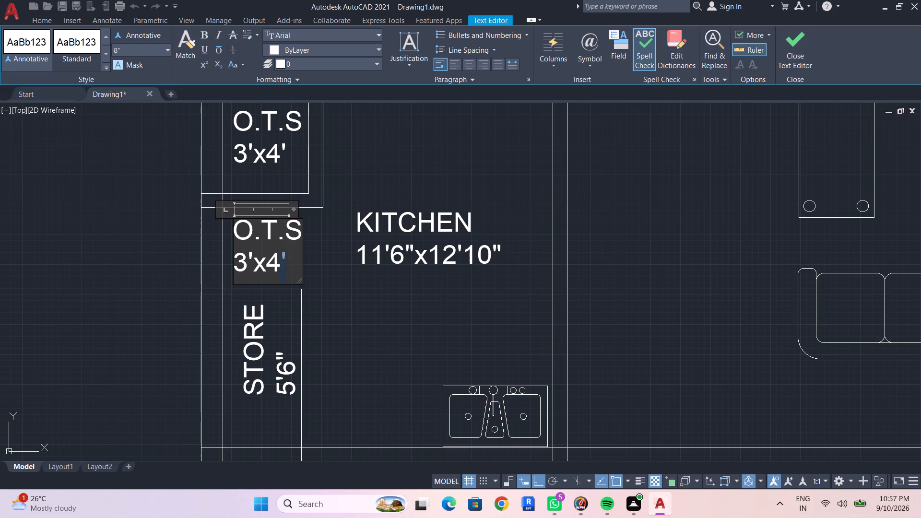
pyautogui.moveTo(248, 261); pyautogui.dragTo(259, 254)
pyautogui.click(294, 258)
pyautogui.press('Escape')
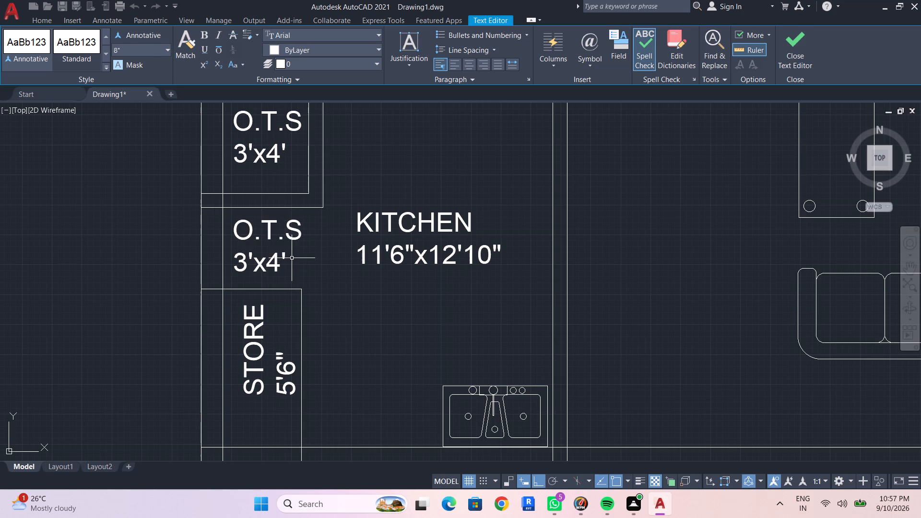
# Replace the copied O.T.S label's text with REF and a second line reading 2'9".
pyautogui.doubleClick(273, 256)
pyautogui.click(296, 253)
pyautogui.doubleClick(294, 257)
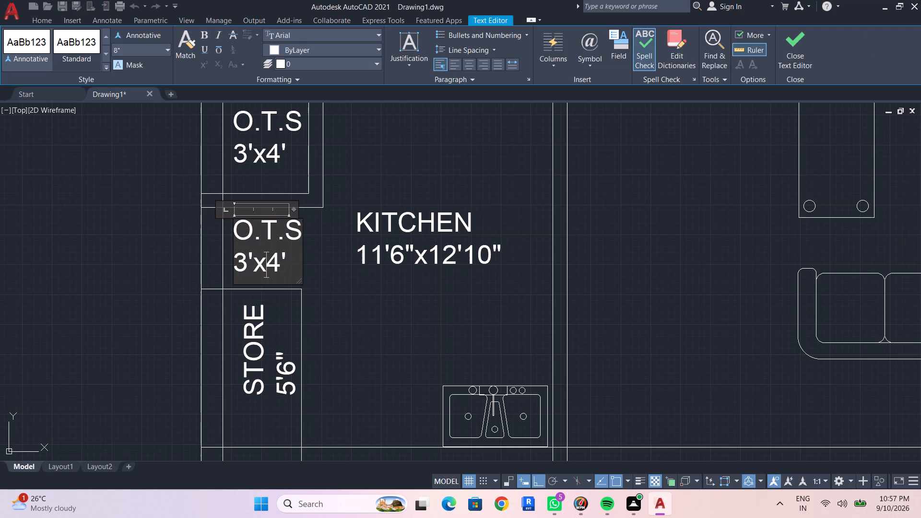
pyautogui.moveTo(295, 256); pyautogui.dragTo(232, 233)
pyautogui.click(300, 276)
pyautogui.moveTo(294, 253); pyautogui.dragTo(295, 248)
pyautogui.click(297, 229)
pyautogui.press('Escape')
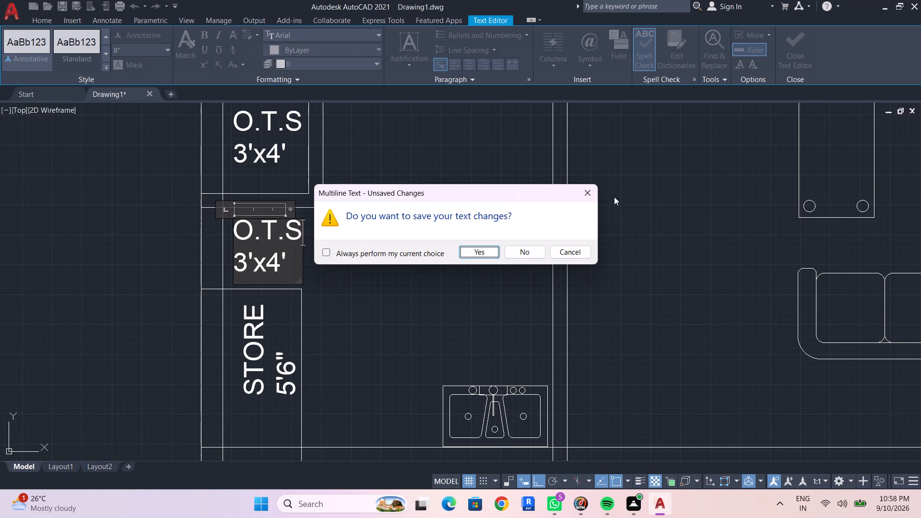
pyautogui.click(587, 189)
pyautogui.press('Escape')
pyautogui.click(596, 191)
pyautogui.click(283, 258)
pyautogui.doubleClick(296, 254)
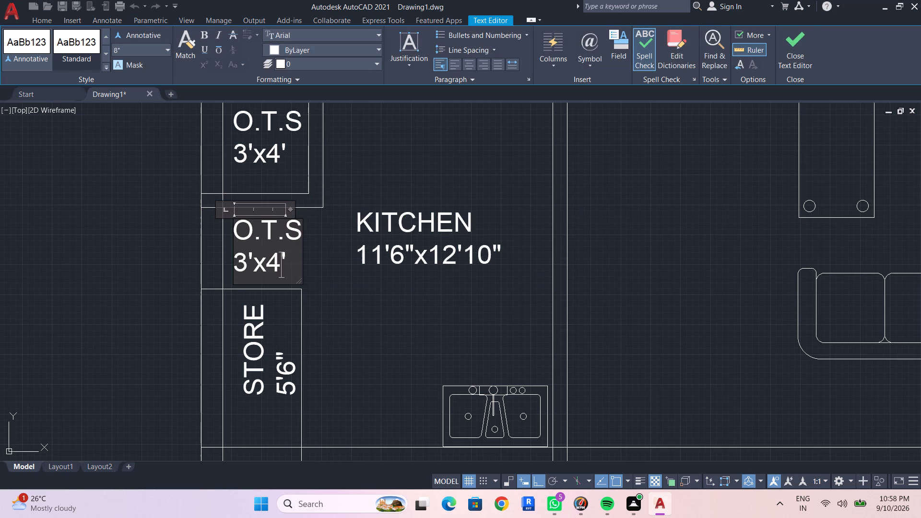
pyautogui.press('BackSpace')
pyautogui.press('BackSpace')
pyautogui.press('BackSpace')
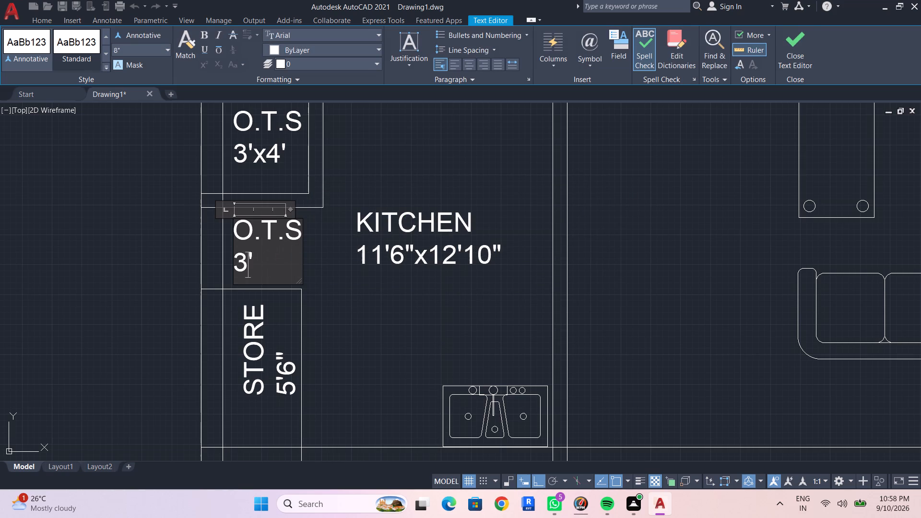
pyautogui.click(288, 259)
pyautogui.doubleClick(266, 259)
pyautogui.moveTo(304, 229); pyautogui.dragTo(289, 228)
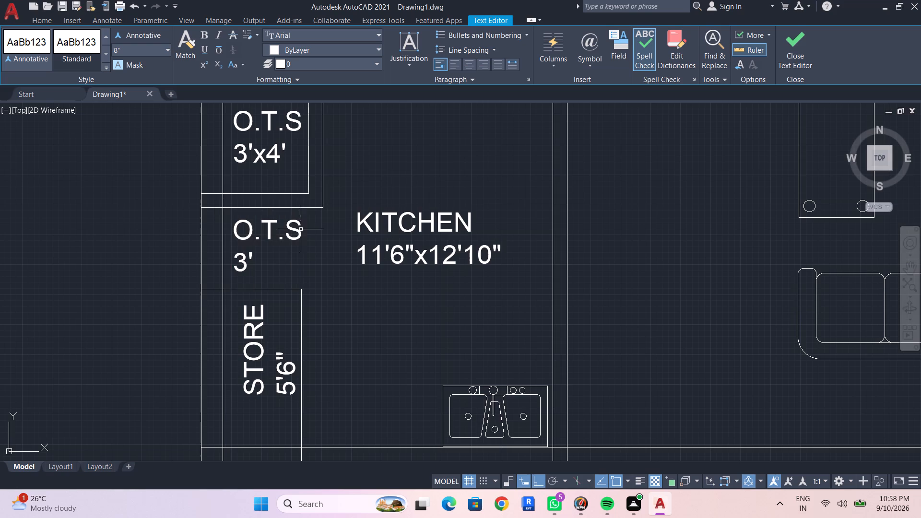
pyautogui.moveTo(289, 228); pyautogui.dragTo(260, 228)
pyautogui.doubleClick(289, 235)
pyautogui.moveTo(267, 263); pyautogui.dragTo(228, 250)
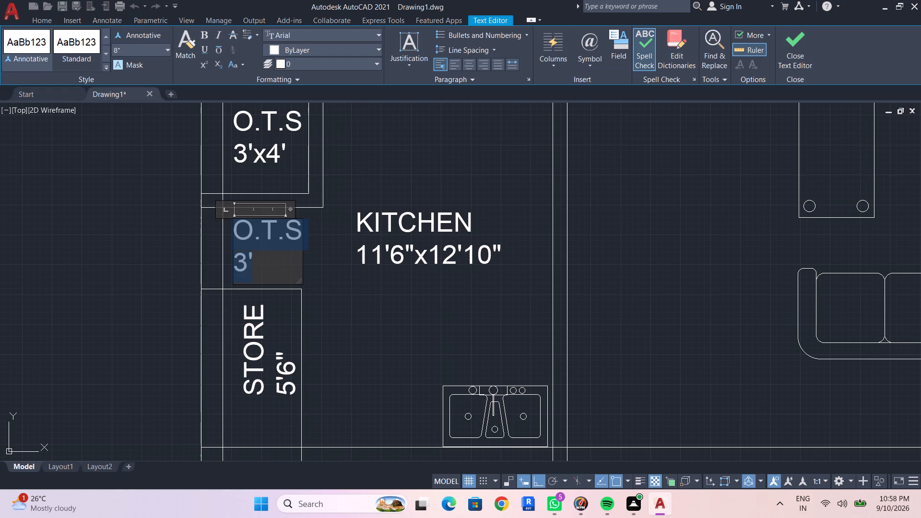
pyautogui.moveTo(228, 250); pyautogui.dragTo(235, 227)
pyautogui.write('REF')
pyautogui.press('Return')
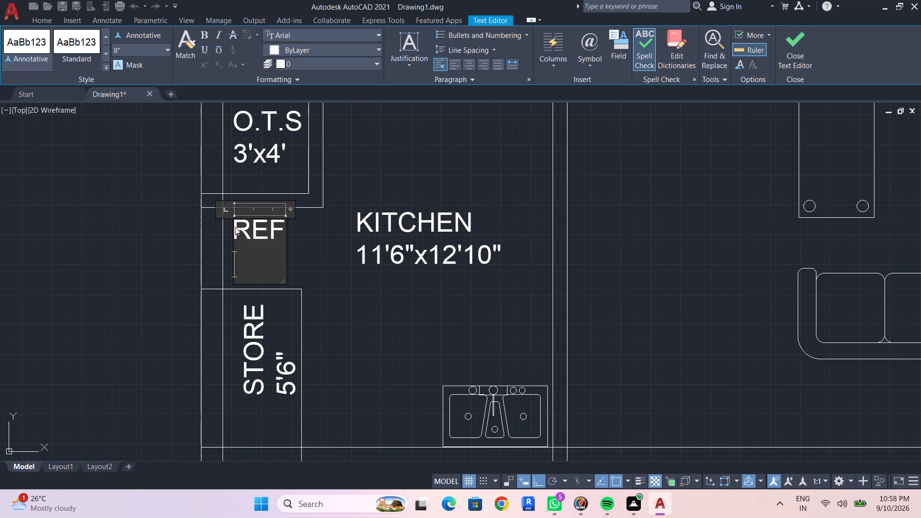
pyautogui.write("2'")
pyautogui.write("('")
pyautogui.press('BackSpace')
pyautogui.press('BackSpace')
pyautogui.hotkey('shift', '(')
pyautogui.press('BackSpace')
pyautogui.write('899')
pyautogui.press('BackSpace')
pyautogui.press('BackSpace')
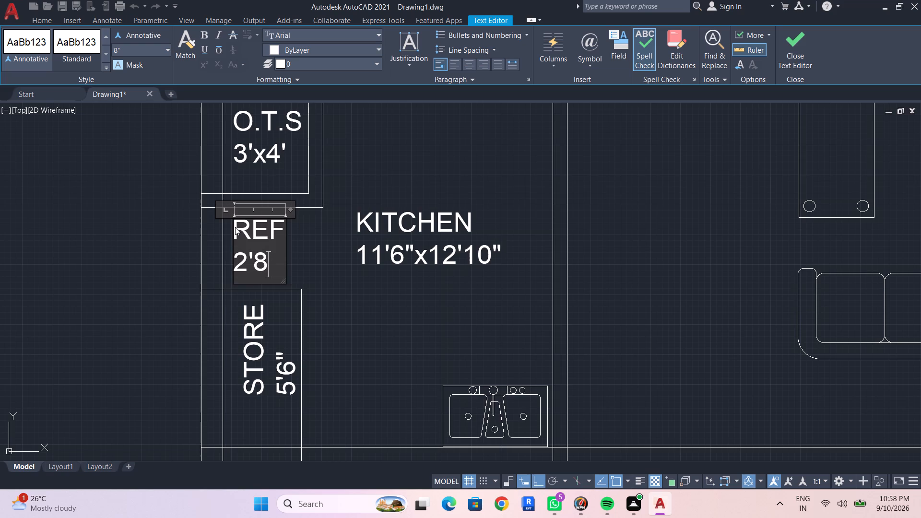
pyautogui.press('BackSpace')
pyautogui.press('0')
pyautogui.press('BackSpace')
pyautogui.write('9"')
pyautogui.press('Return')
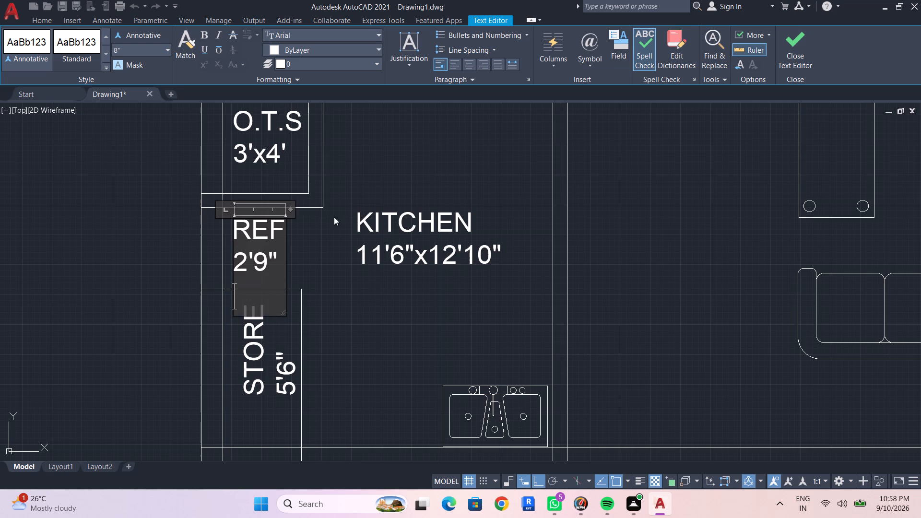
pyautogui.click(323, 243)
pyautogui.press('Escape')
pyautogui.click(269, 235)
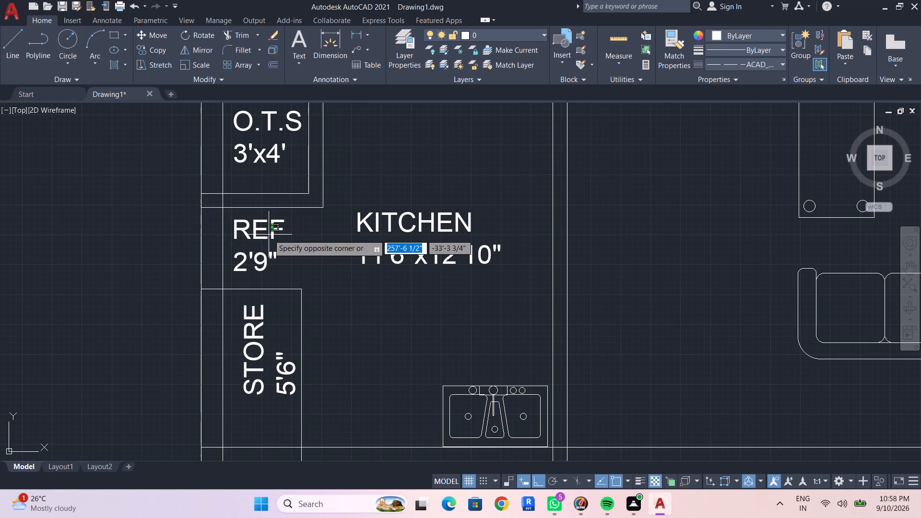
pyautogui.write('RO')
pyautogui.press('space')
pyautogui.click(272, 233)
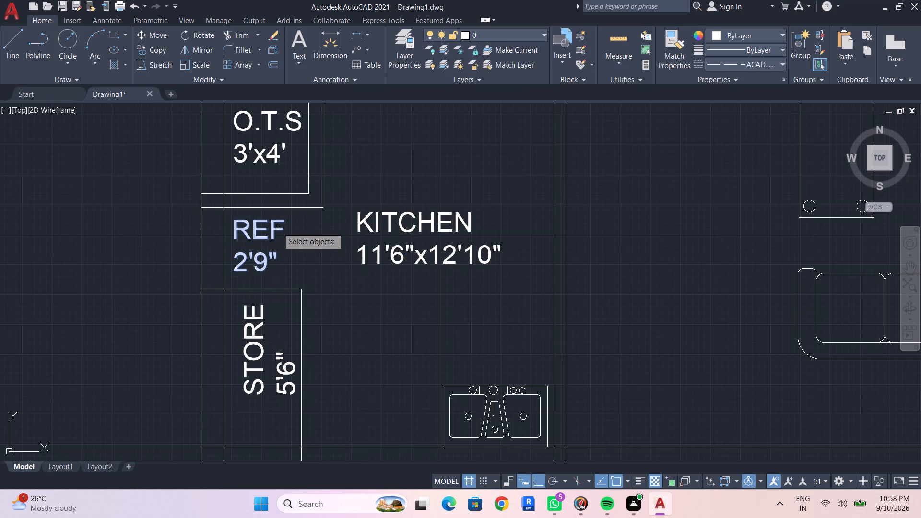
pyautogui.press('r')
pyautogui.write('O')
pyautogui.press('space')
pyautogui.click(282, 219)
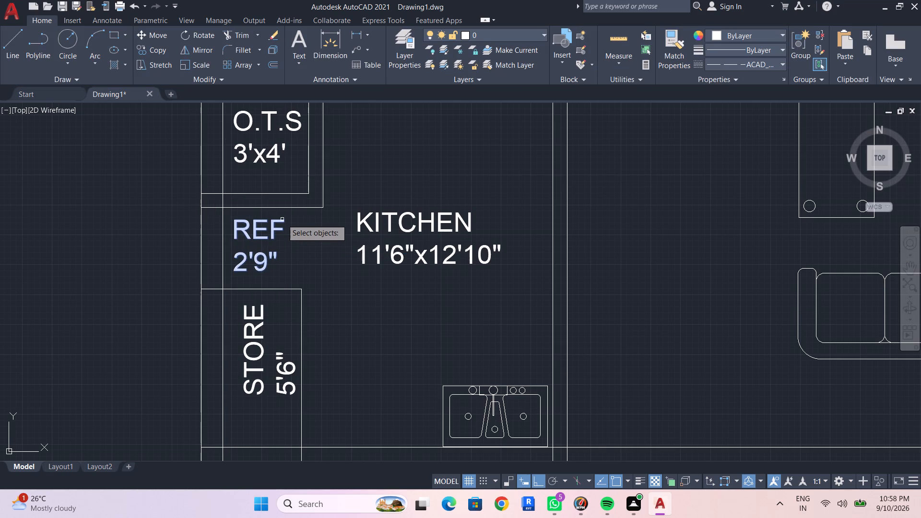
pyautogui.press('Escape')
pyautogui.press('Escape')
# Rotate the REF 2'9" label to 90° so that it reads vertically.
pyautogui.click(272, 225)
pyautogui.press('r')
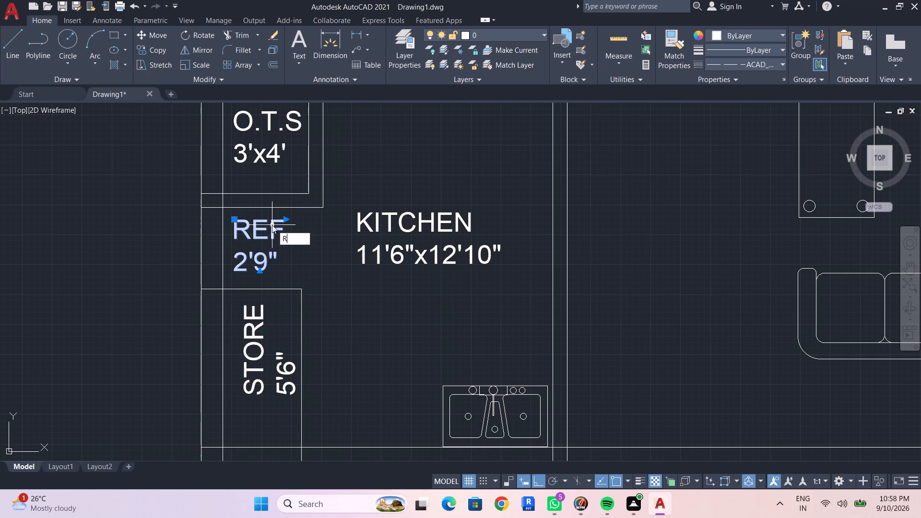
pyautogui.press('o')
pyautogui.press('space')
pyautogui.click(272, 224)
pyautogui.click(248, 182)
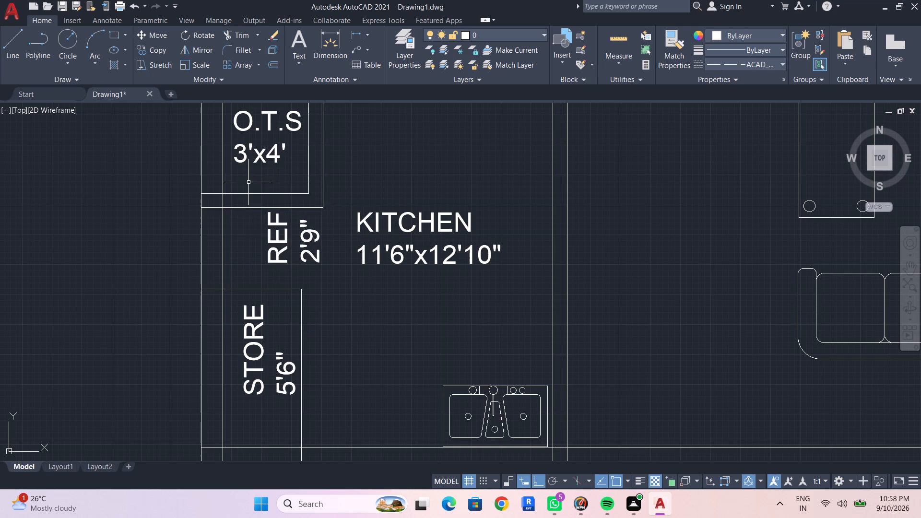
# Nudge the vertical REF label left and slightly down to fit the gap between the O.T.S shaft and the store.
pyautogui.click(264, 243)
pyautogui.click(274, 244)
pyautogui.press('Escape')
pyautogui.click(275, 254)
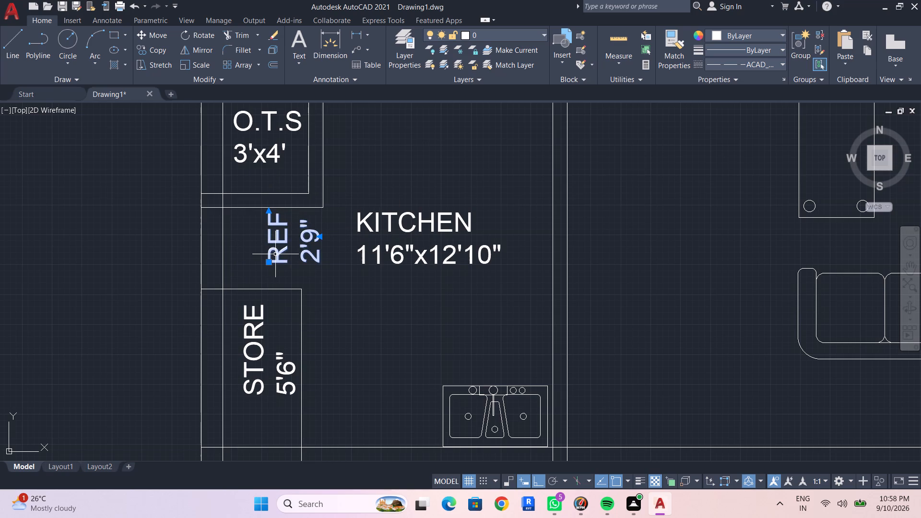
pyautogui.hotkey('ctrl', 'Left')
pyautogui.hotkey('ctrl', 'Left')
pyautogui.hotkey('ctrl', 'Left')
pyautogui.hotkey('ctrl', 'Left')
pyautogui.hotkey('ctrl', 'Left')
pyautogui.hotkey('ctrl', 'Left')
pyautogui.hotkey('ctrl', 'Left')
pyautogui.hotkey('ctrl', 'Left')
pyautogui.hotkey('ctrl', 'Left')
pyautogui.hotkey('ctrl', 'Left')
pyautogui.hotkey('ctrl', 'Left')
pyautogui.hotkey('ctrl', 'Left')
pyautogui.hotkey('ctrl', 'Left')
pyautogui.hotkey('ctrl', 'Left')
pyautogui.hotkey('ctrl', 'Down')
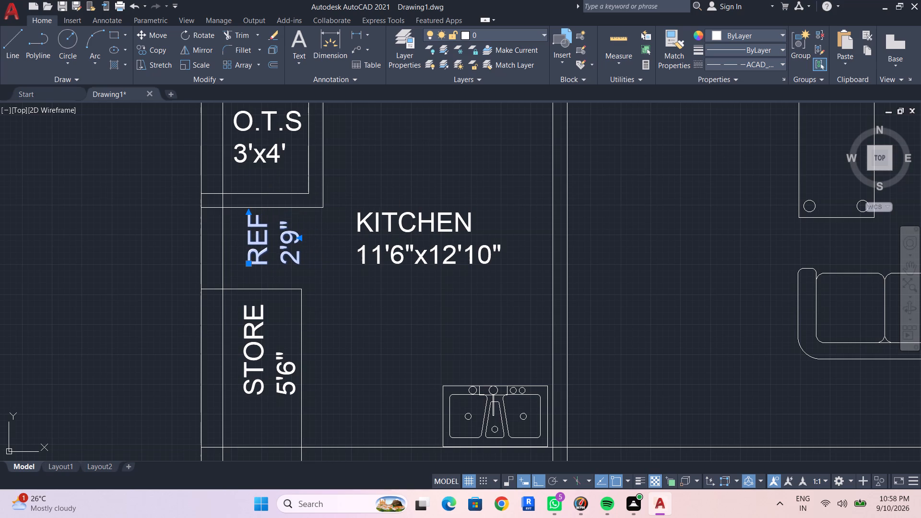
pyautogui.hotkey('ctrl', 'Down')
pyautogui.hotkey('ctrl', 'Down')
pyautogui.hotkey('ctrl', 'Left')
pyautogui.hotkey('ctrl', 'Left')
pyautogui.hotkey('ctrl', 'Left')
pyautogui.hotkey('ctrl', 'Left')
pyautogui.hotkey('ctrl', 'Left')
pyautogui.hotkey('ctrl', 'Left')
pyautogui.hotkey('ctrl', 'Left')
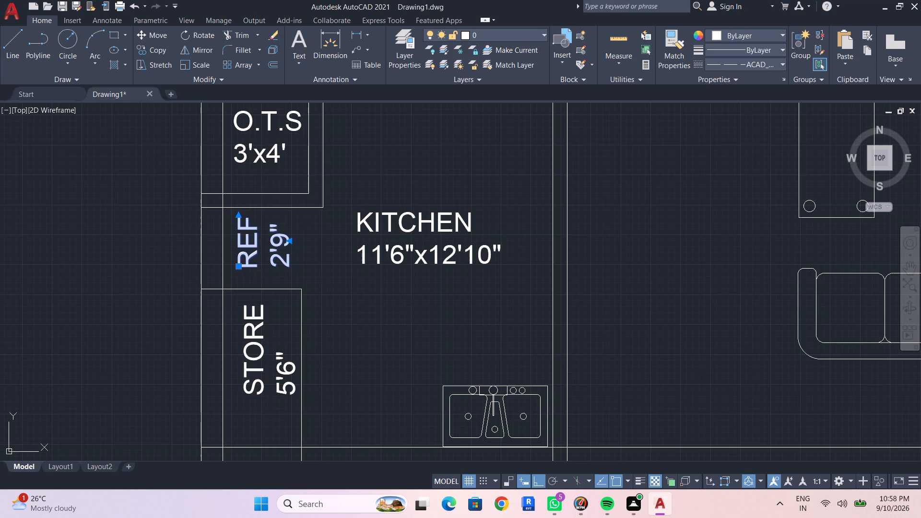
# Nudge the vertical REF 2'9" label slightly further down and left between the O.T.S shaft and the store.
pyautogui.hotkey('ctrl', 'Left')
pyautogui.hotkey('ctrl', 'Right')
pyautogui.hotkey('ctrl', 'Down')
pyautogui.hotkey('ctrl', 'Down')
pyautogui.hotkey('ctrl', 'Left')
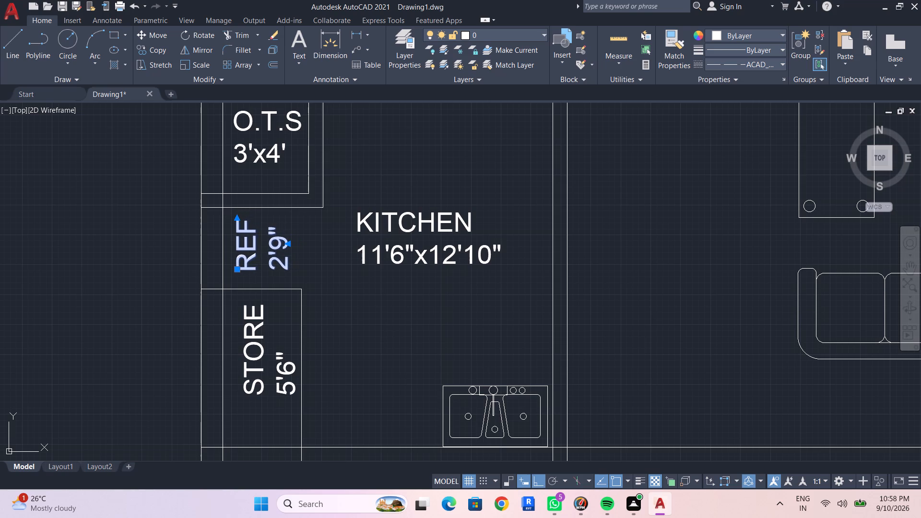
pyautogui.press('Escape')
# Look over the whole floor plan to check the placement of the room labels.
pyautogui.scroll(-2, 296, 266)
pyautogui.moveTo(298, 268); pyautogui.dragTo(250, 258, button='middle')
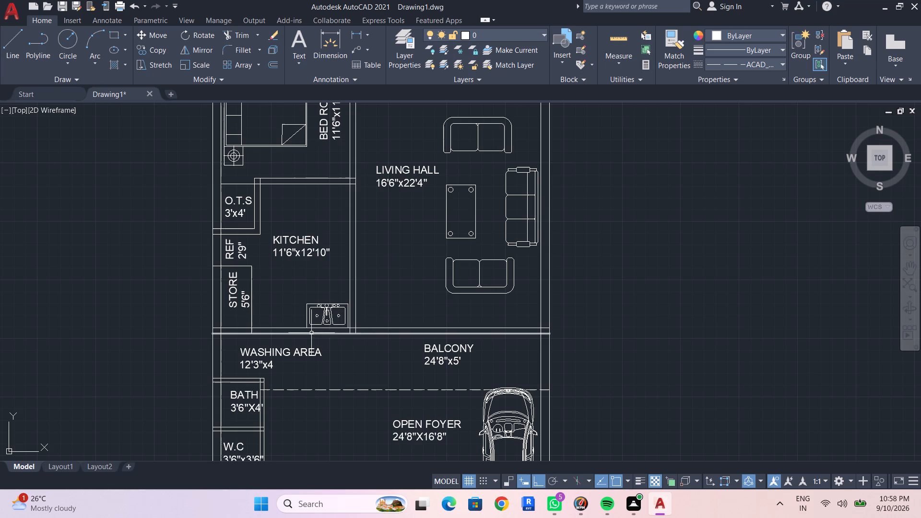
pyautogui.scroll(-1, 318, 329)
pyautogui.moveTo(331, 334); pyautogui.dragTo(342, 323, button='middle')
pyautogui.moveTo(321, 349); pyautogui.dragTo(396, 356, button='middle')
pyautogui.scroll(-1, 418, 359)
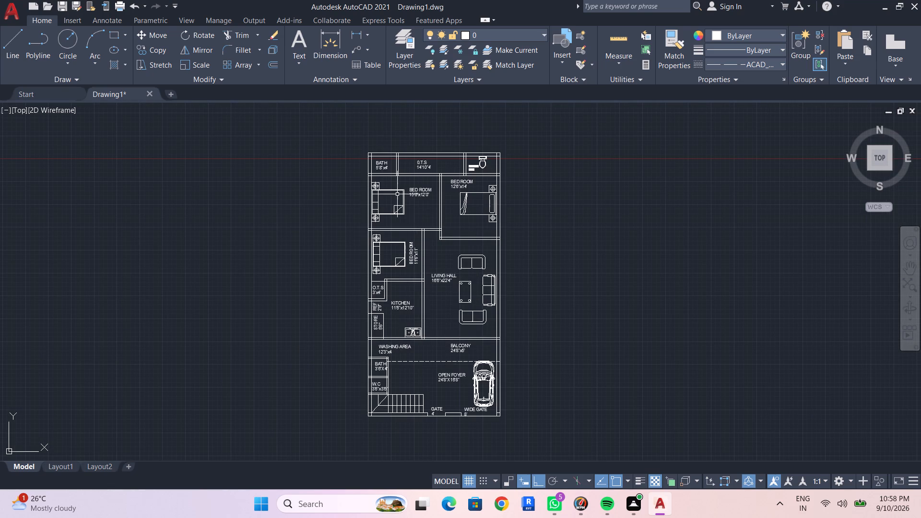
pyautogui.scroll(4, 390, 168)
pyautogui.moveTo(383, 212); pyautogui.dragTo(379, 221, button='middle')
pyautogui.scroll(2, 364, 231)
pyautogui.moveTo(369, 238); pyautogui.dragTo(365, 254, button='middle')
pyautogui.scroll(-3, 371, 250)
pyautogui.moveTo(345, 279); pyautogui.dragTo(373, 259, button='middle')
pyautogui.moveTo(449, 247); pyautogui.dragTo(372, 232, button='middle')
pyautogui.scroll(-3, 366, 211)
pyautogui.moveTo(401, 241); pyautogui.dragTo(384, 243, button='middle')
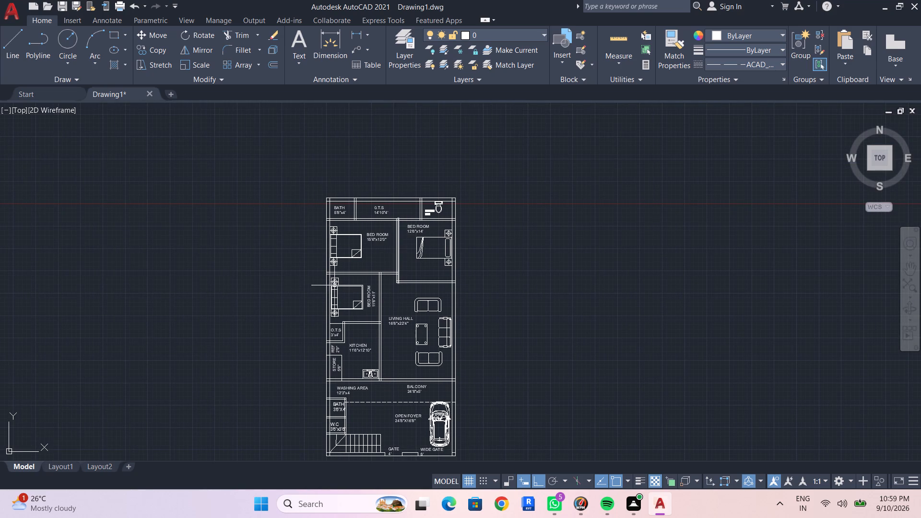
pyautogui.moveTo(342, 291); pyautogui.dragTo(346, 283, button='middle')
# Insert the Door - Metric block in the empty space left of the floor plan, beside the upper-left bedroom.
pyautogui.click(585, 81)
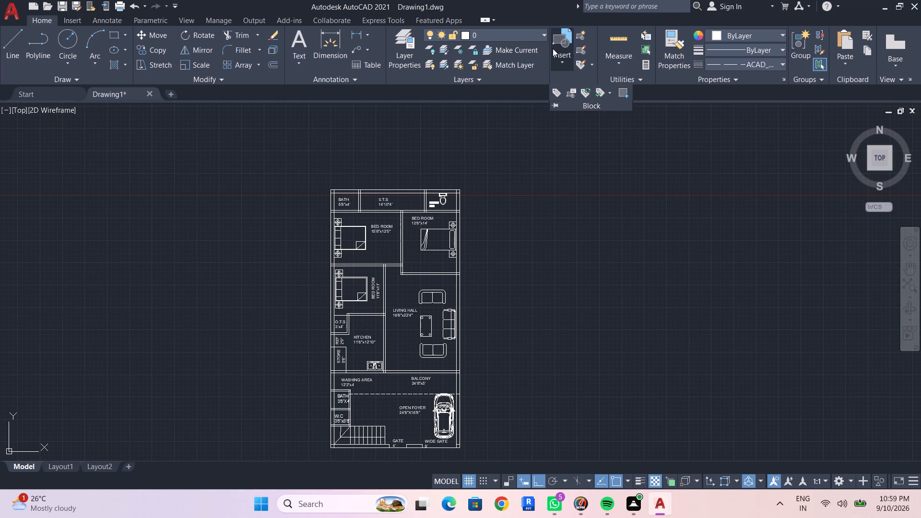
pyautogui.click(563, 41)
pyautogui.scroll(3, 655, 112)
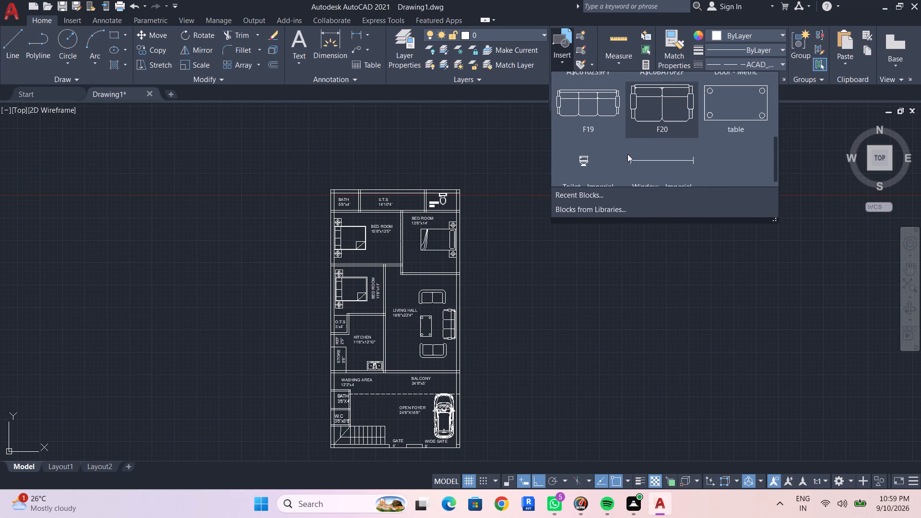
pyautogui.scroll(-2, 628, 153)
pyautogui.scroll(5, 654, 136)
pyautogui.moveTo(727, 106); pyautogui.dragTo(241, 235)
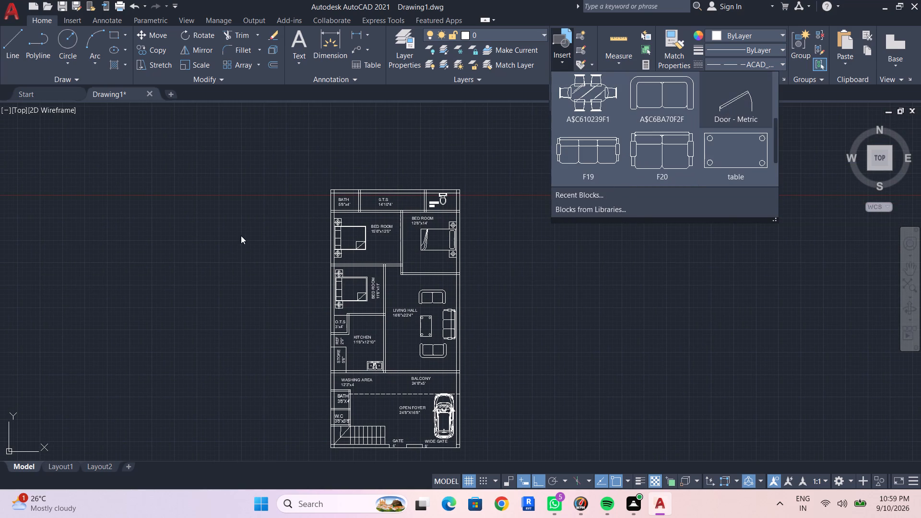
pyautogui.moveTo(241, 235); pyautogui.dragTo(227, 233)
pyautogui.moveTo(729, 106); pyautogui.dragTo(702, 126)
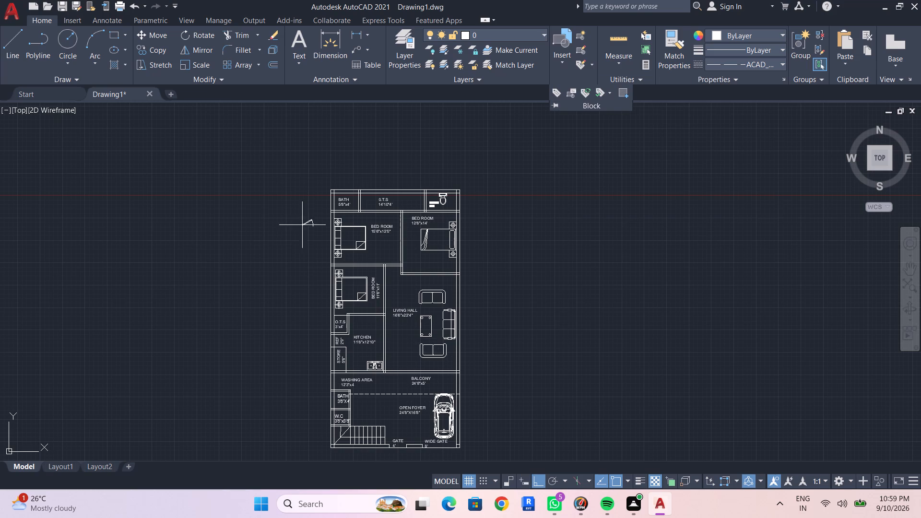
pyautogui.click(255, 233)
# Insert the Window - Imperial block in the empty space left of the plan, just above and left of the door block.
pyautogui.click(570, 82)
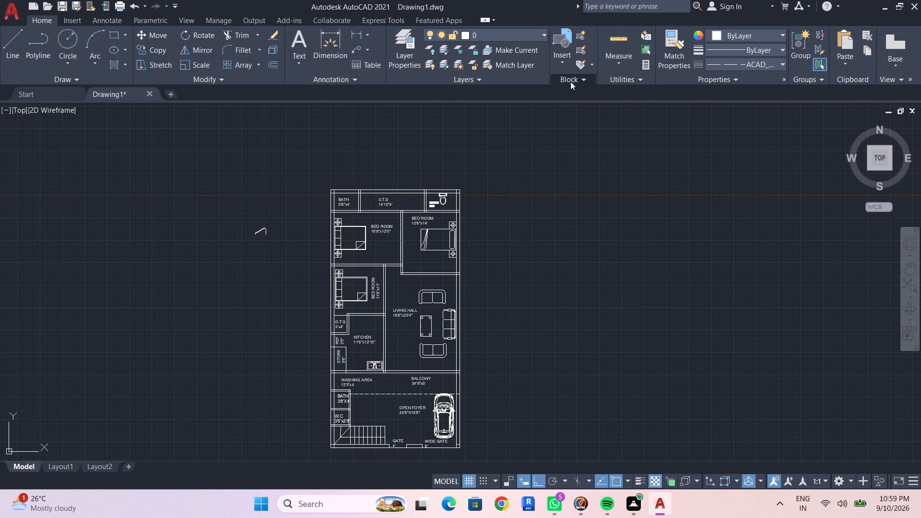
pyautogui.click(565, 36)
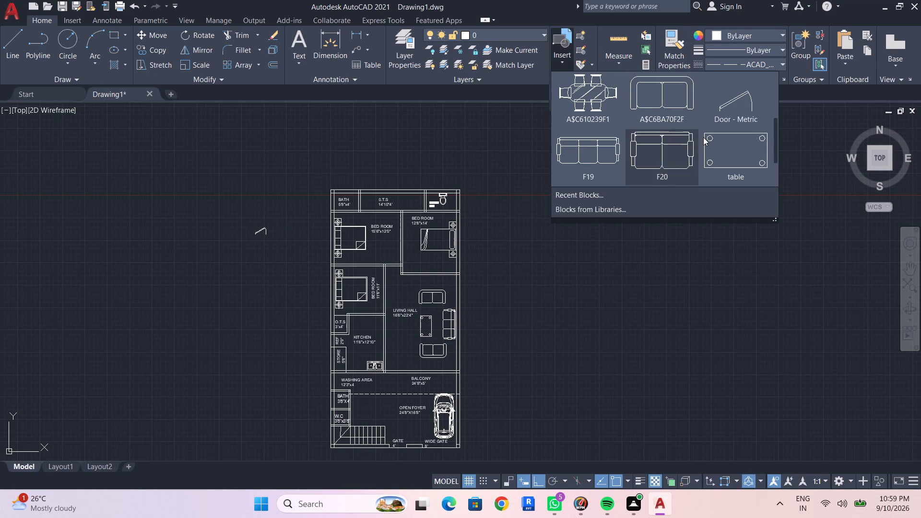
pyautogui.scroll(-1, 688, 152)
pyautogui.scroll(2, 688, 154)
pyautogui.scroll(-7, 688, 155)
pyautogui.click(661, 162)
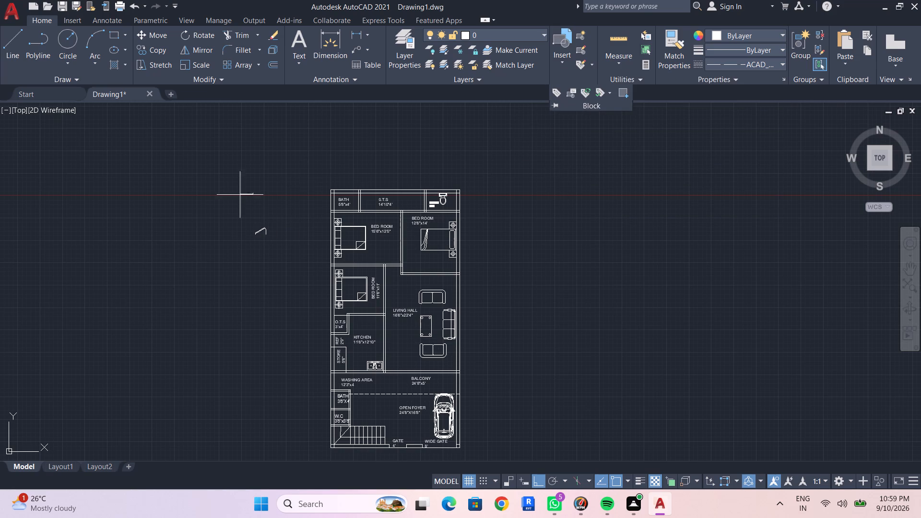
pyautogui.click(223, 220)
pyautogui.press('`')
pyautogui.press('Escape')
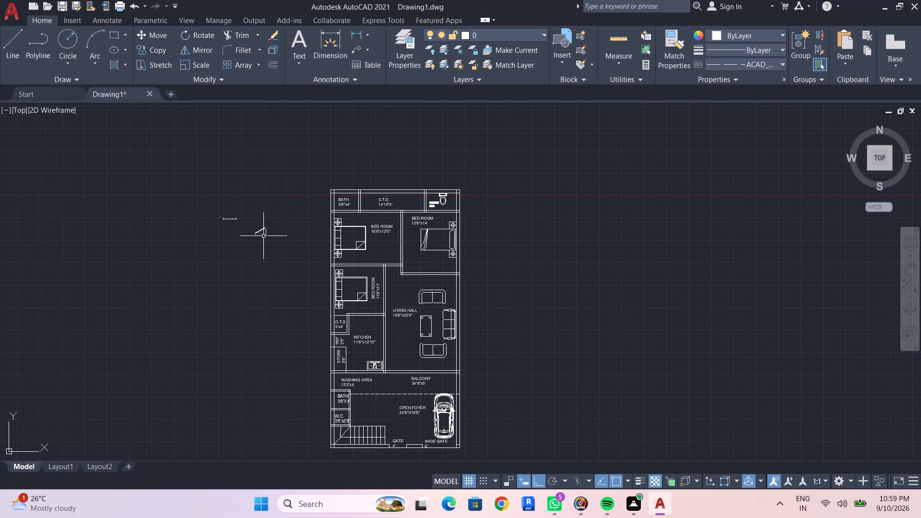
pyautogui.press('Escape')
# Examine the inserted door block and the bath and bedroom walls at the upper end of the plan.
pyautogui.scroll(2, 262, 232)
pyautogui.scroll(-2, 261, 232)
pyautogui.scroll(4, 261, 232)
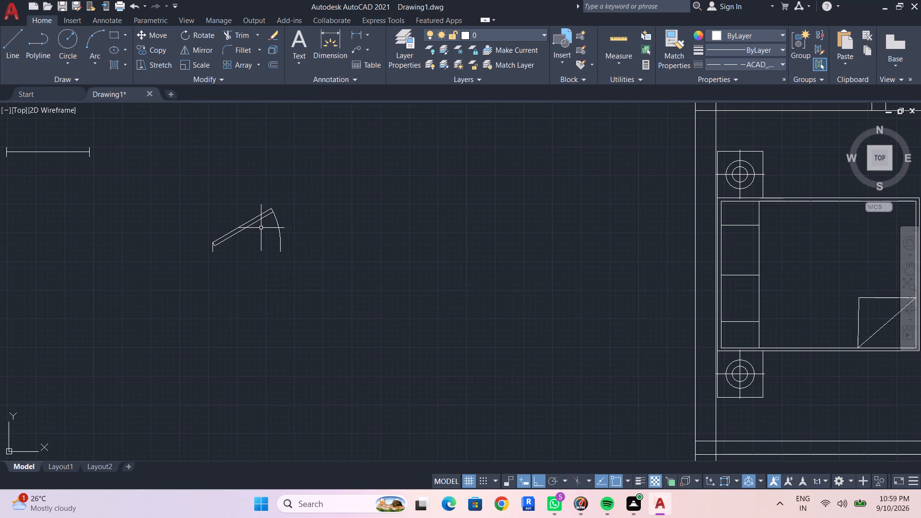
pyautogui.moveTo(432, 196); pyautogui.dragTo(270, 262, button='middle')
pyautogui.scroll(-1, 442, 237)
pyautogui.moveTo(438, 248); pyautogui.dragTo(248, 279, button='middle')
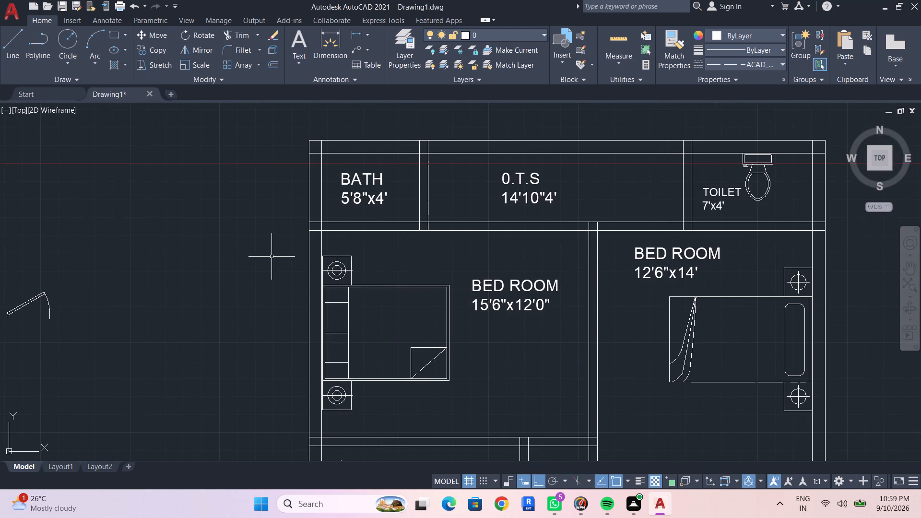
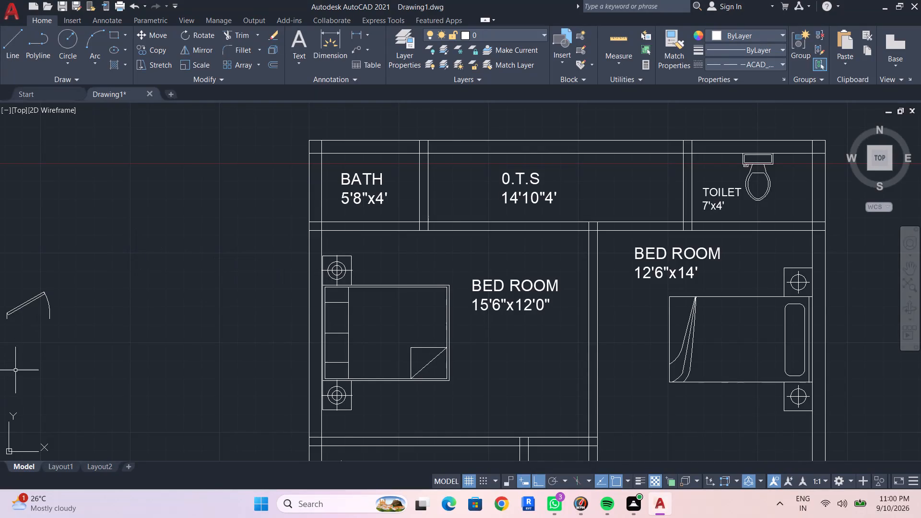
# Offset the bath-side line of the wall between the BATH and O.T.S by 2'6" into the bath.
pyautogui.moveTo(72, 344); pyautogui.dragTo(330, 259, button='middle')
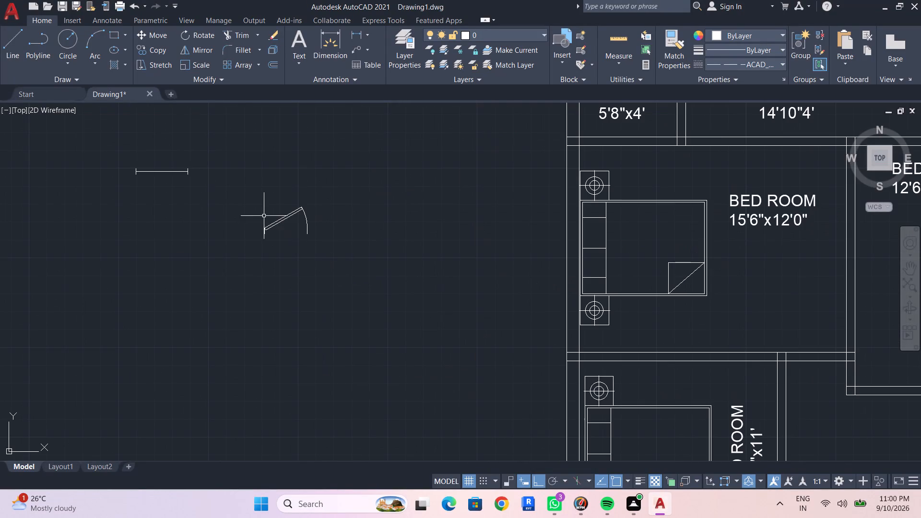
pyautogui.moveTo(543, 211); pyautogui.dragTo(335, 344, button='middle')
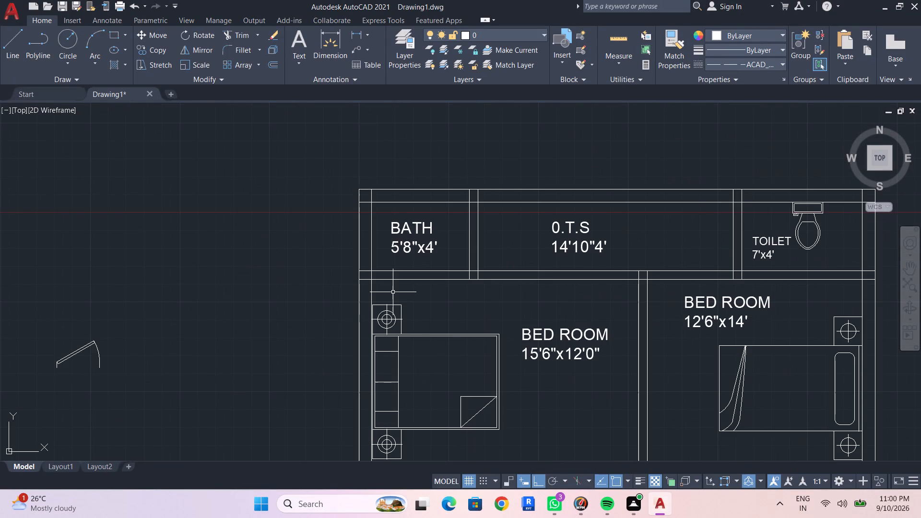
pyautogui.write('OF')
pyautogui.press('space')
pyautogui.press('2')
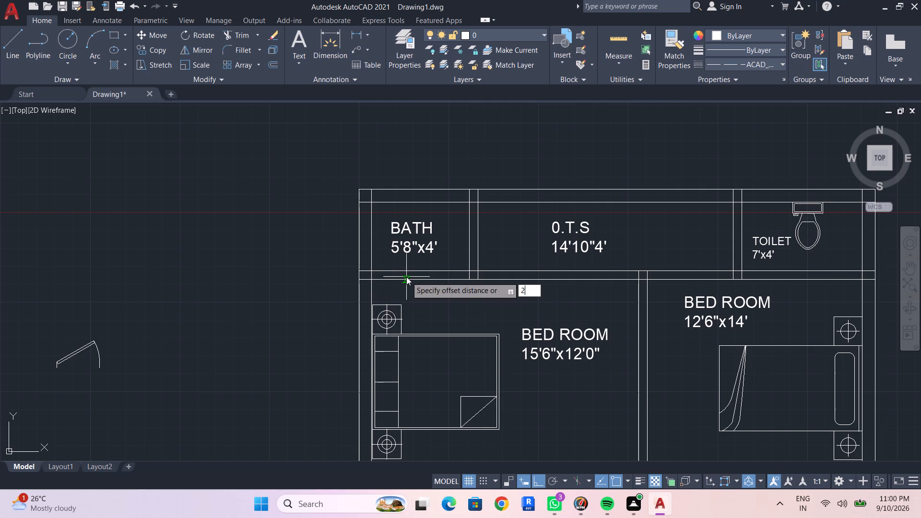
pyautogui.press("'")
pyautogui.write('6"')
pyautogui.hotkey('shift', 'Return')
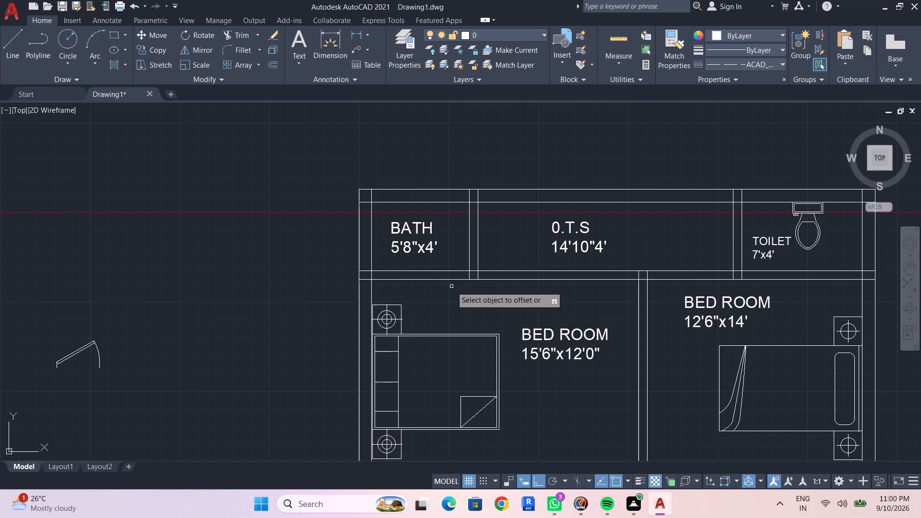
pyautogui.click(470, 255)
pyautogui.click(453, 257)
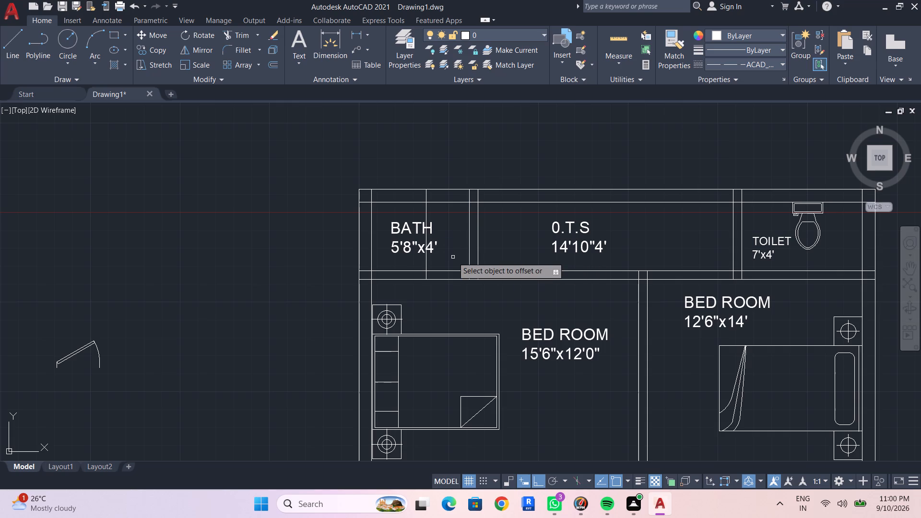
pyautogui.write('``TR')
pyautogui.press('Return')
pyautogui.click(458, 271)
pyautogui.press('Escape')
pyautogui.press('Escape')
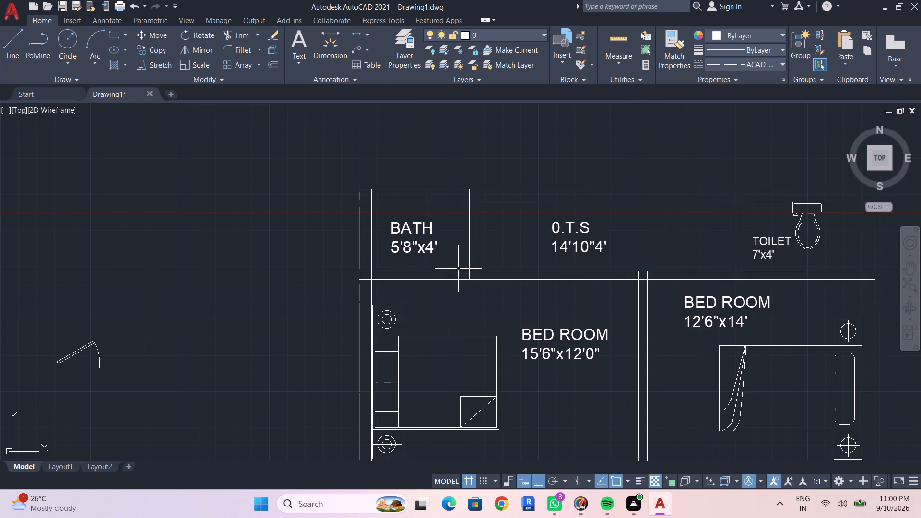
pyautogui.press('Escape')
# Trim a doorway in the wall between the bath and bedroom, from the offset line to the O.T.S wall, and remove the leftover offset line.
pyautogui.write('TR')
pyautogui.press('Return')
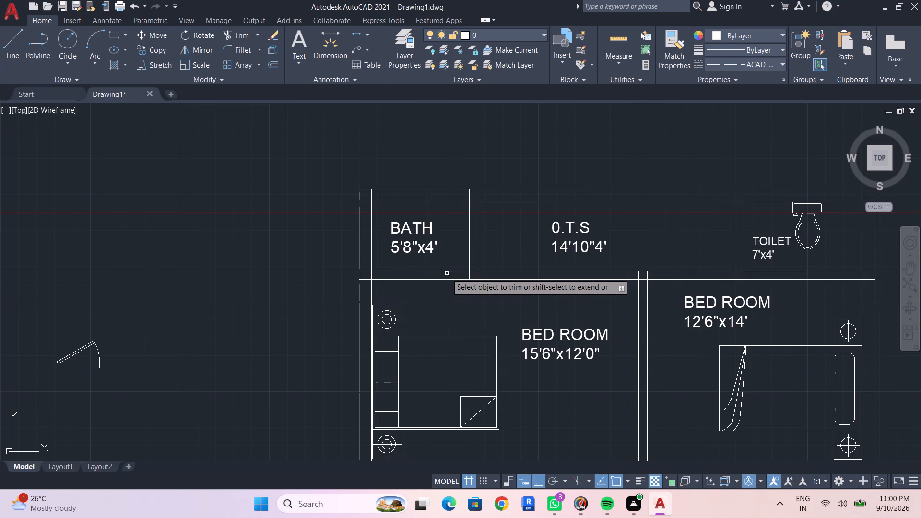
pyautogui.press('space')
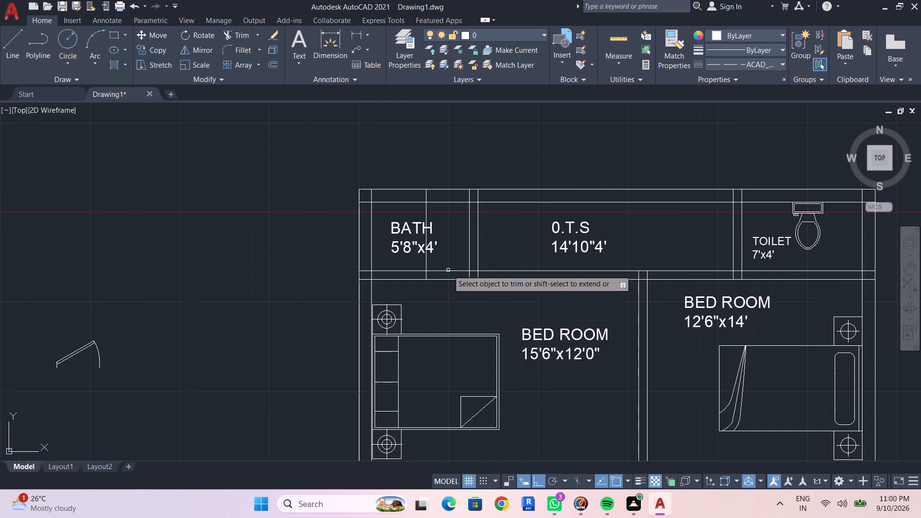
pyautogui.click(448, 271)
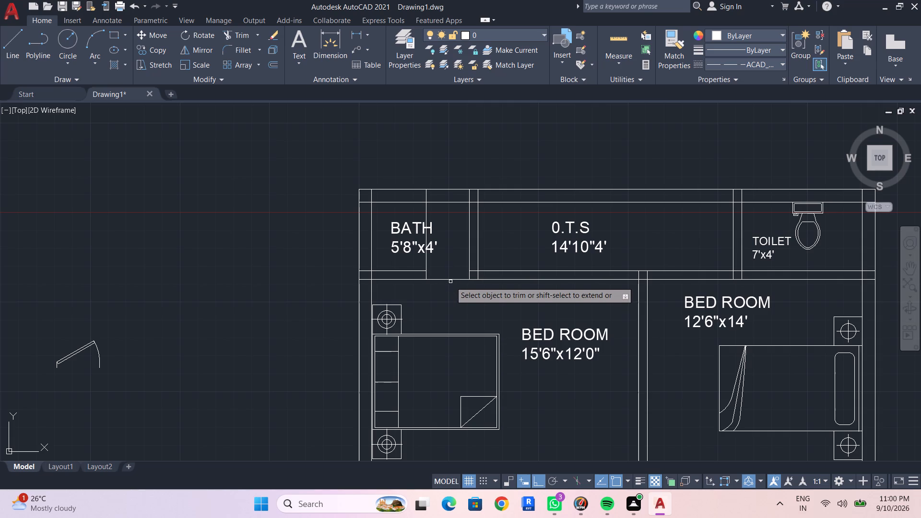
pyautogui.click(450, 278)
pyautogui.click(424, 259)
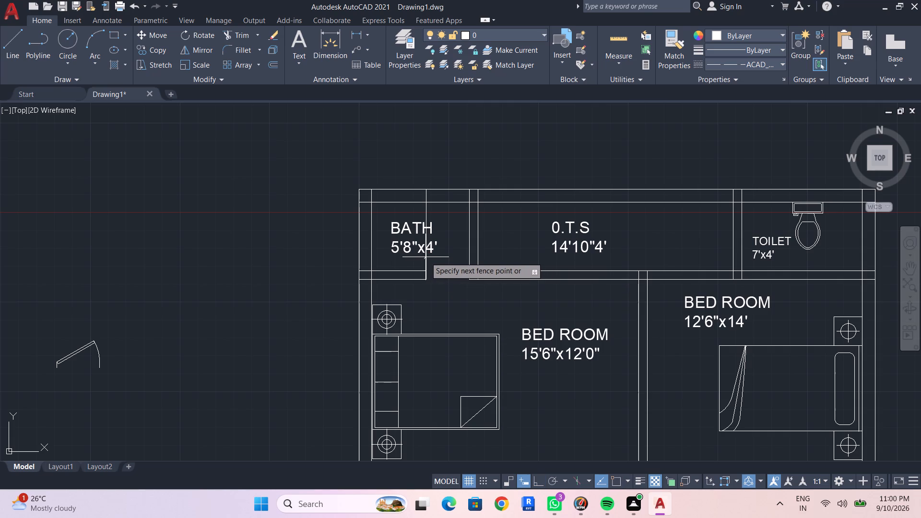
pyautogui.press('Escape')
pyautogui.click(427, 257)
pyautogui.press('space')
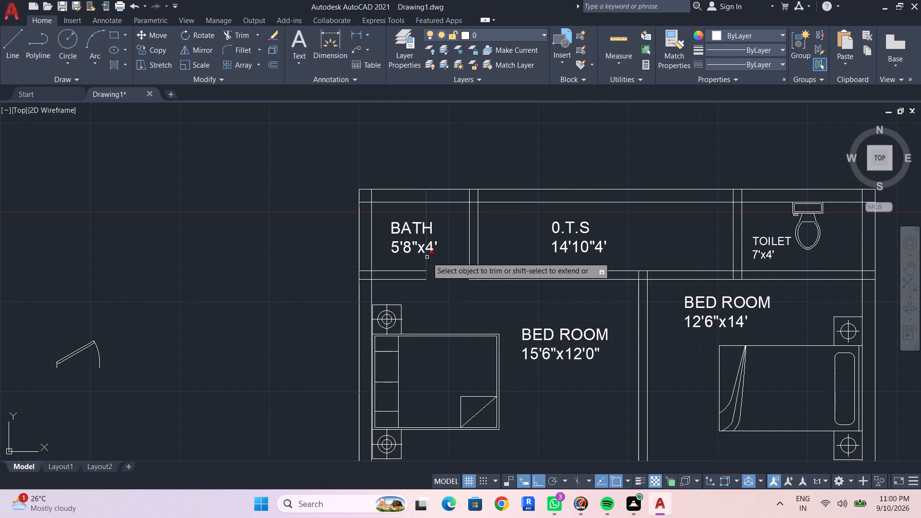
pyautogui.click(427, 257)
pyautogui.press('Escape')
pyautogui.press('Escape')
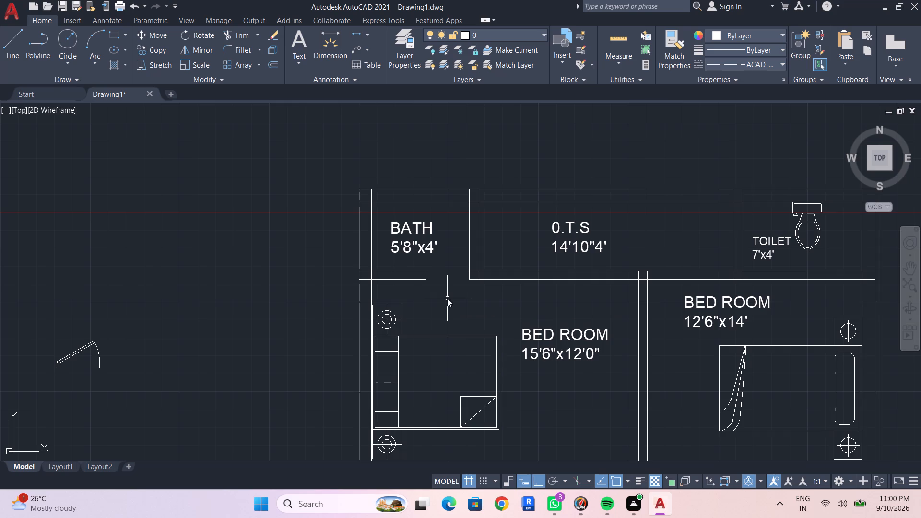
# Draw a short line closing the cut wall end at the bath doorway's left side.
pyautogui.press('l')
pyautogui.press('Return')
pyautogui.click(424, 270)
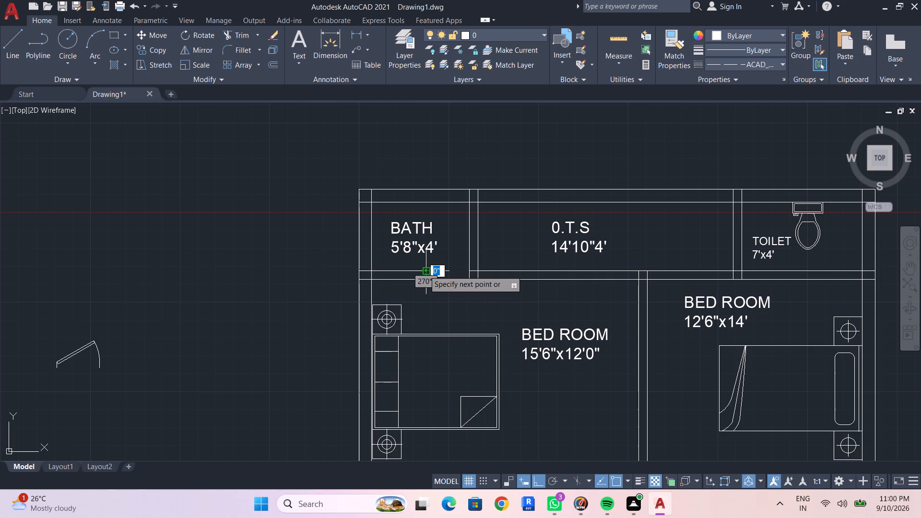
pyautogui.click(424, 278)
pyautogui.press('Escape')
pyautogui.middleClick(432, 314)
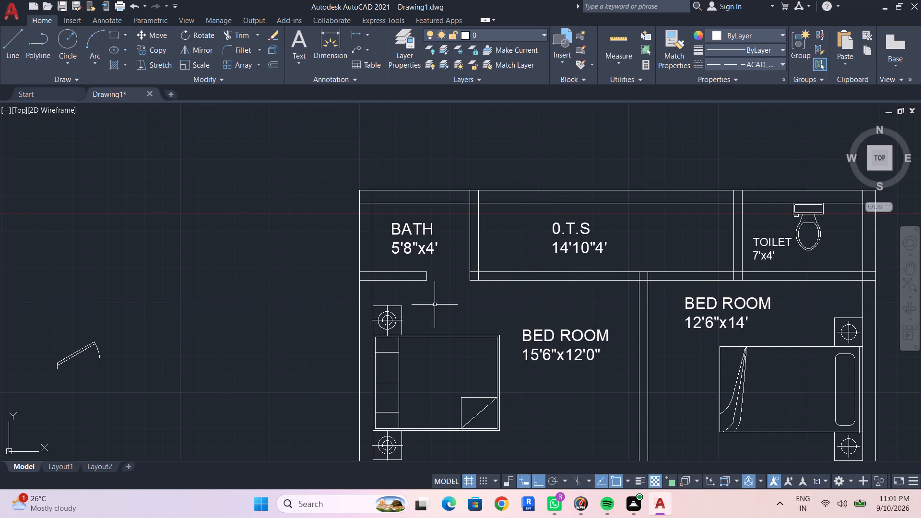
pyautogui.press('Escape')
# Set the door block beside the plan to the Open 90º state.
pyautogui.middleClick(431, 313)
pyautogui.click(94, 345)
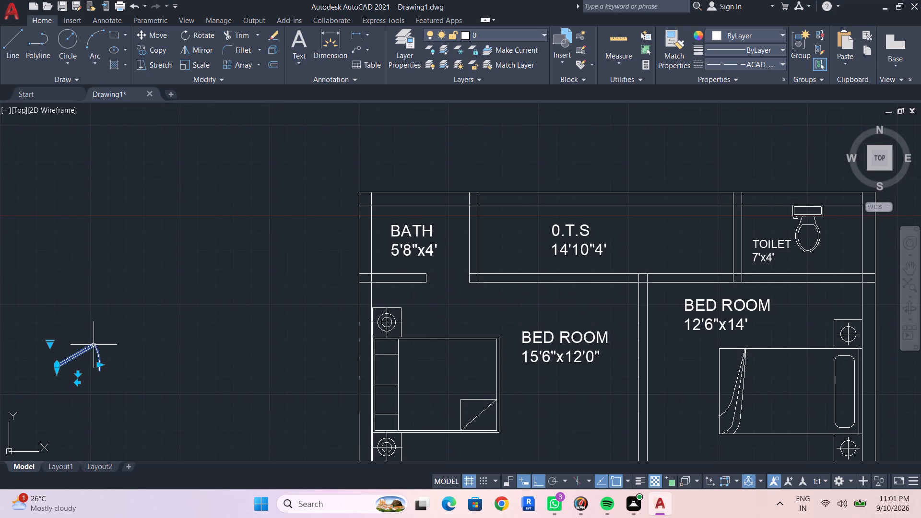
pyautogui.click(48, 346)
pyautogui.click(88, 389)
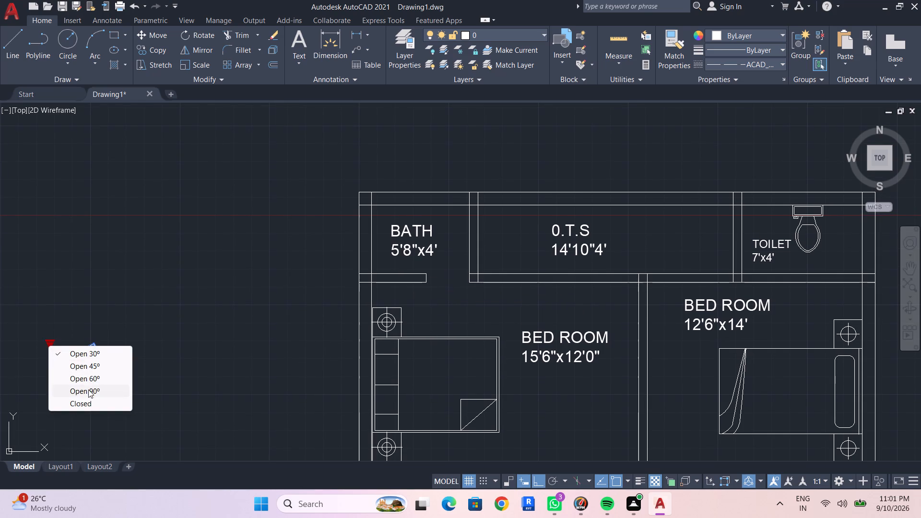
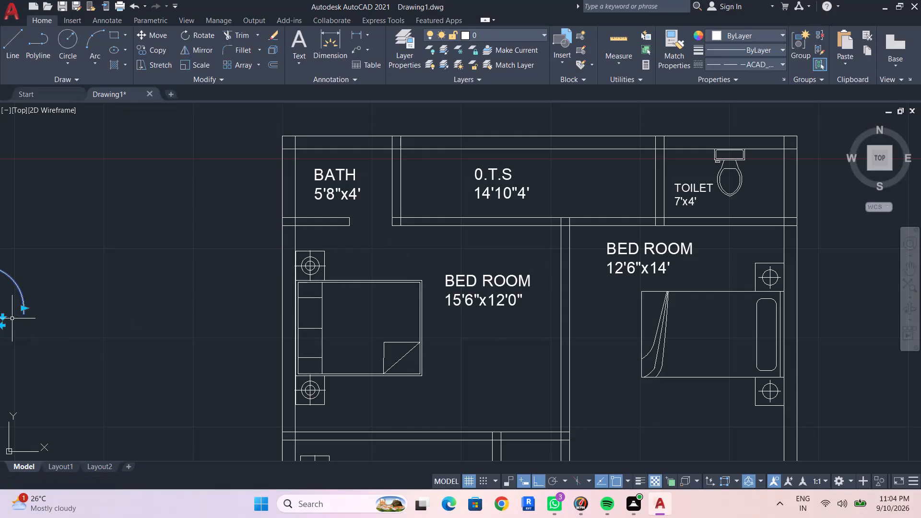
# Scale the door block beside the plan by reference from its hinge corner, setting the door width to 2'6".
pyautogui.moveTo(29, 325); pyautogui.dragTo(255, 249, button='middle')
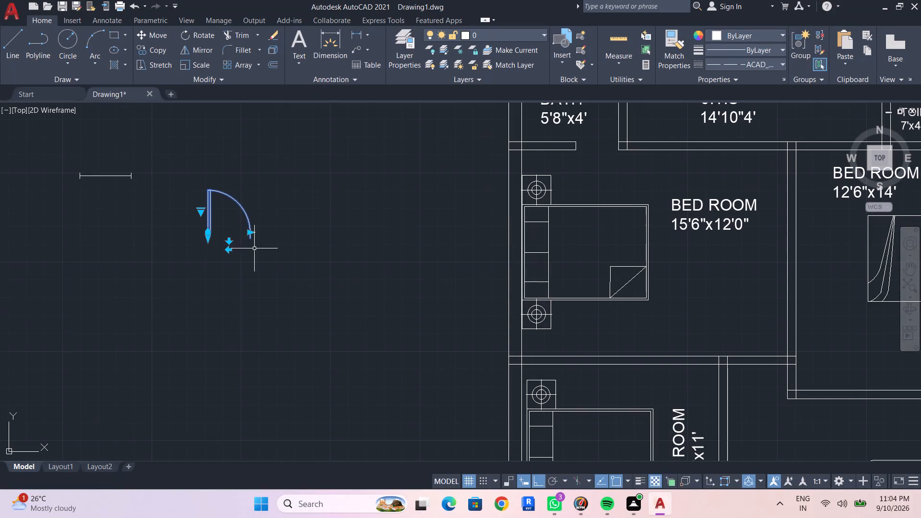
pyautogui.press('Escape')
pyautogui.click(208, 220)
pyautogui.write('SC')
pyautogui.press('Return')
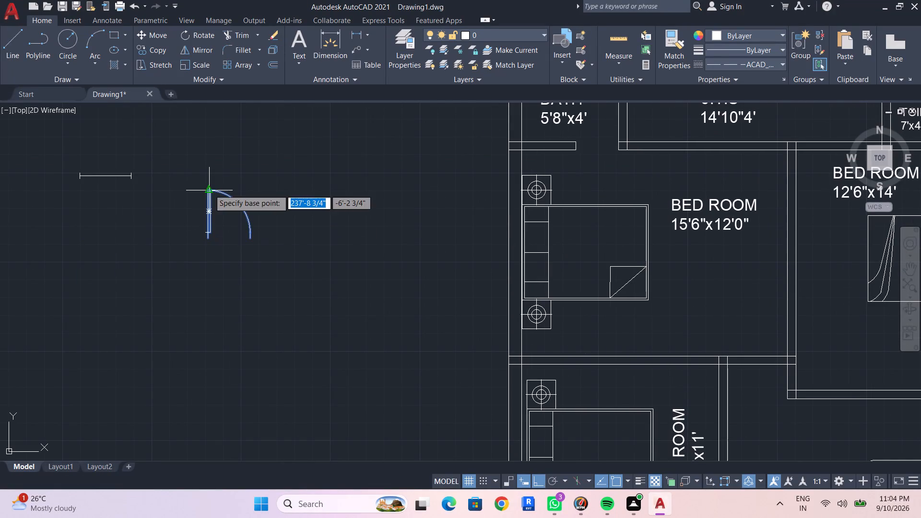
pyautogui.click(208, 238)
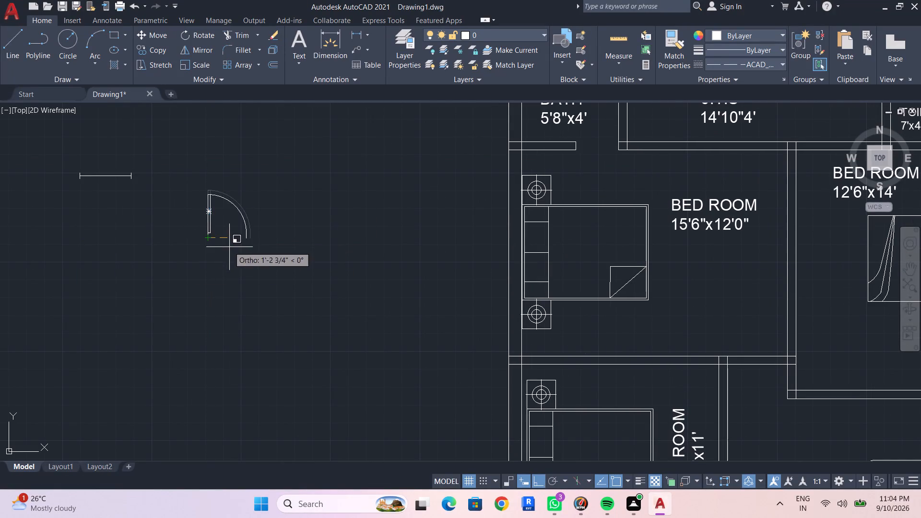
pyautogui.write('R')
pyautogui.press('space')
pyautogui.moveTo(206, 237); pyautogui.dragTo(213, 239)
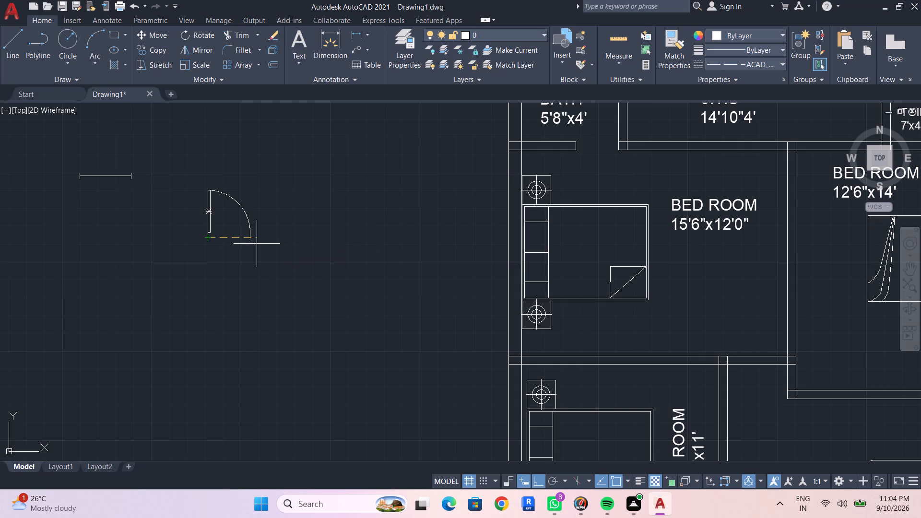
pyautogui.click(250, 236)
pyautogui.press('2')
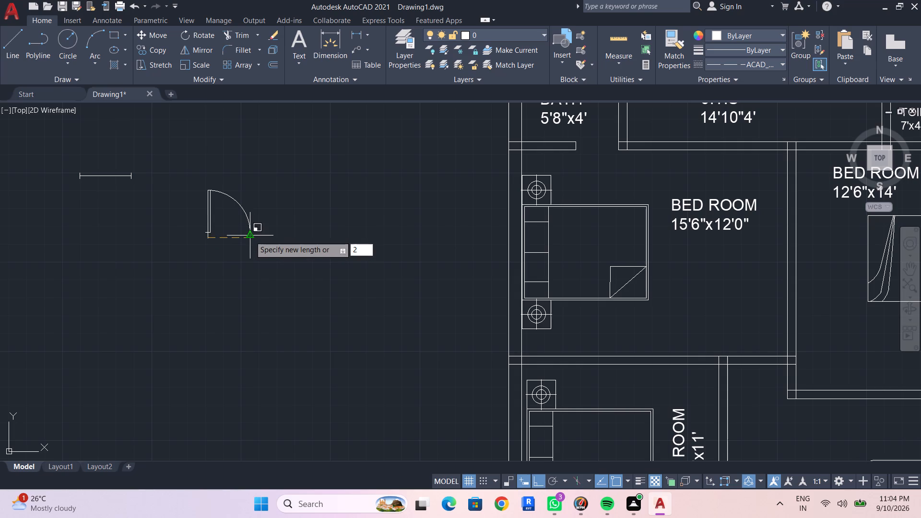
pyautogui.press("'")
pyautogui.press('6')
pyautogui.hotkey('shift', '"')
pyautogui.press('Return')
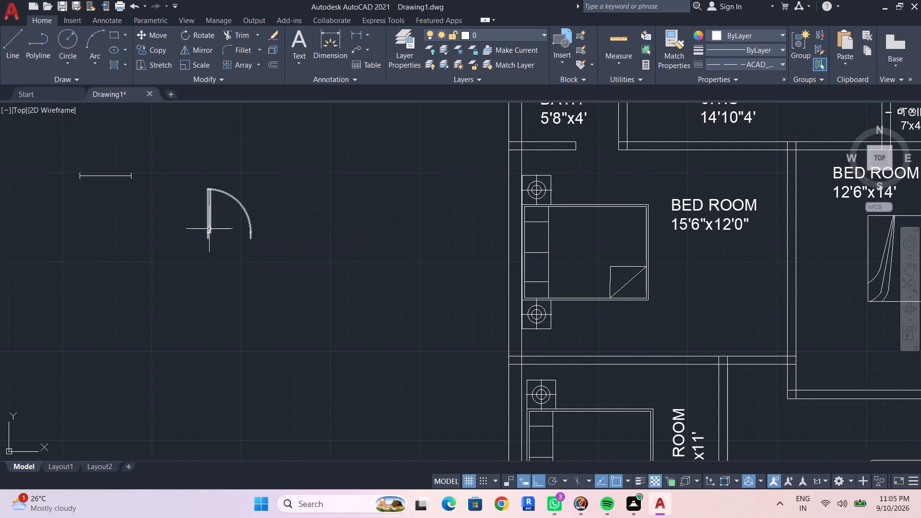
# Copy the scaled door block by its hinge corner to the cut wall end at the bath doorway's left side, with Ortho off.
pyautogui.click(209, 228)
pyautogui.write('CO')
pyautogui.press('space')
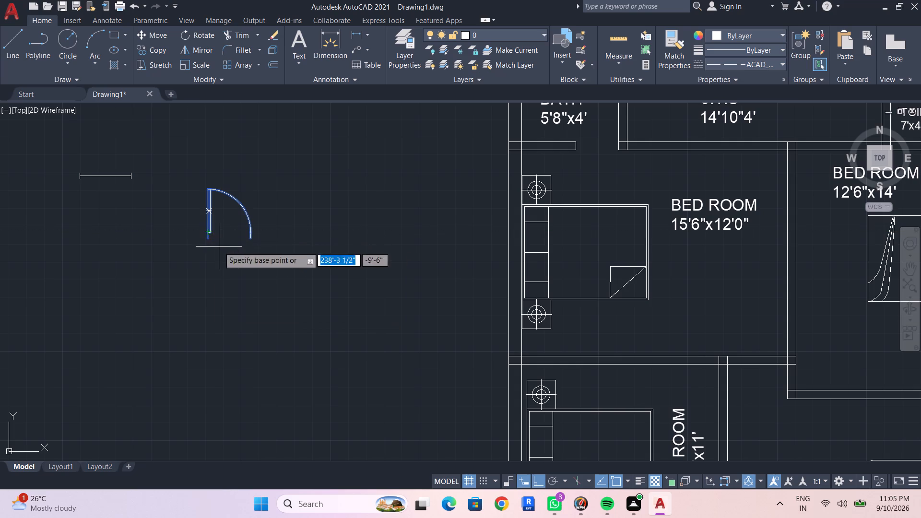
pyautogui.click(207, 237)
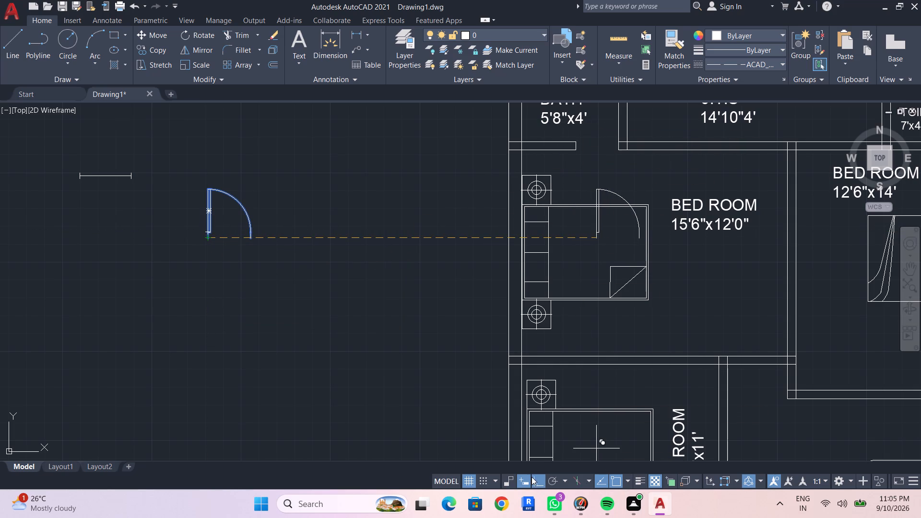
pyautogui.moveTo(539, 480); pyautogui.dragTo(542, 475)
pyautogui.moveTo(592, 145); pyautogui.dragTo(572, 210, button='middle')
pyautogui.scroll(2, 560, 224)
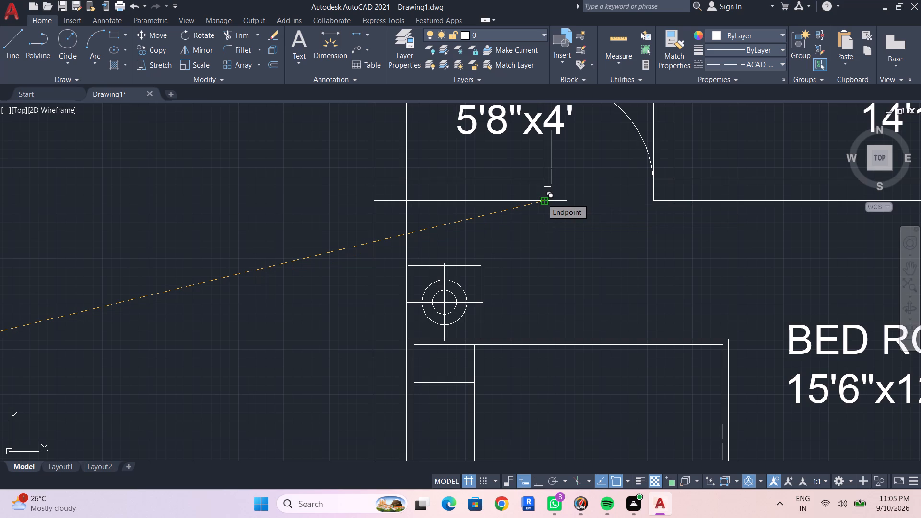
pyautogui.click(542, 199)
pyautogui.scroll(-2, 567, 217)
pyautogui.moveTo(567, 217); pyautogui.dragTo(544, 261, button='middle')
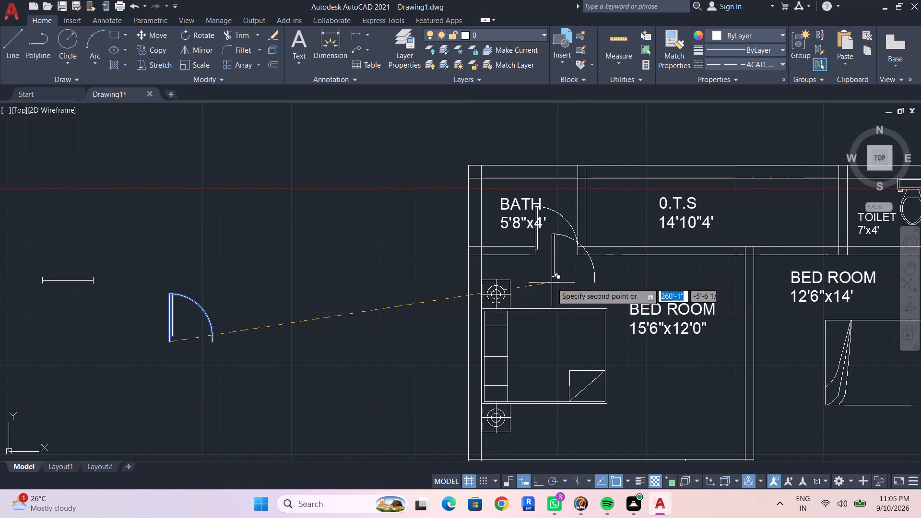
pyautogui.press('Escape')
pyautogui.press('Escape')
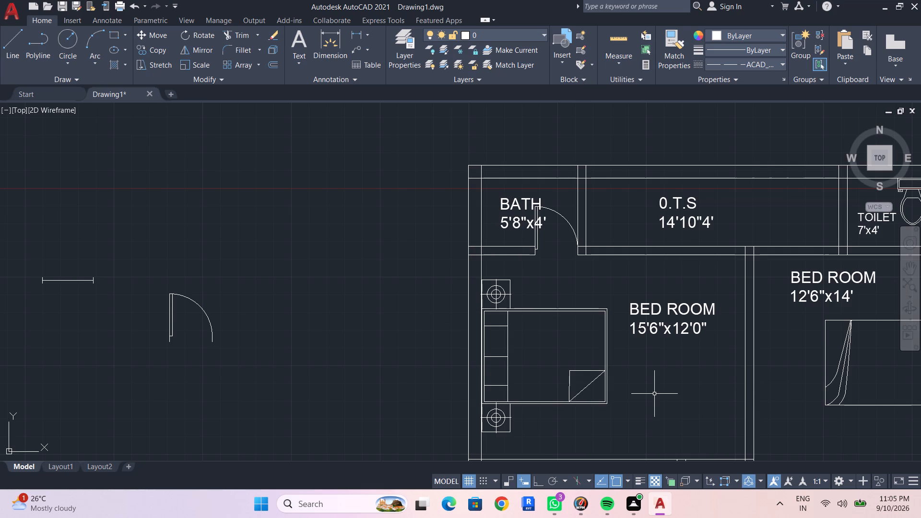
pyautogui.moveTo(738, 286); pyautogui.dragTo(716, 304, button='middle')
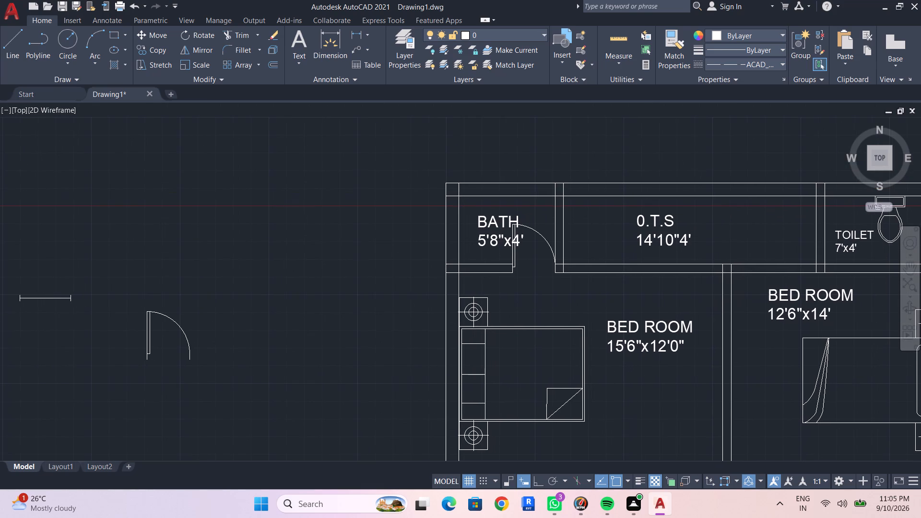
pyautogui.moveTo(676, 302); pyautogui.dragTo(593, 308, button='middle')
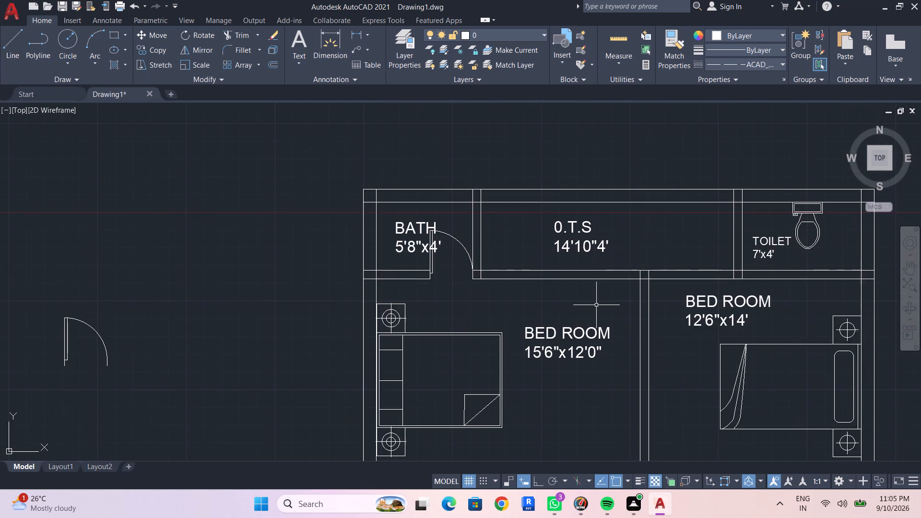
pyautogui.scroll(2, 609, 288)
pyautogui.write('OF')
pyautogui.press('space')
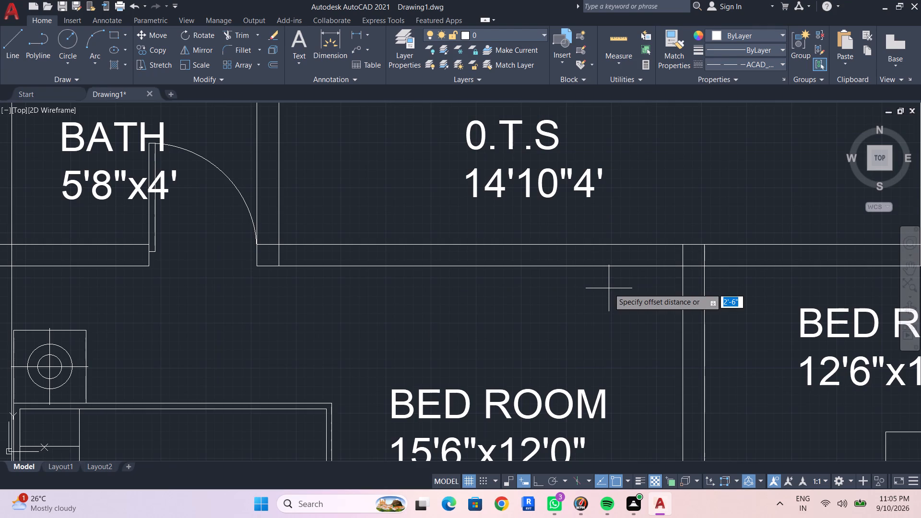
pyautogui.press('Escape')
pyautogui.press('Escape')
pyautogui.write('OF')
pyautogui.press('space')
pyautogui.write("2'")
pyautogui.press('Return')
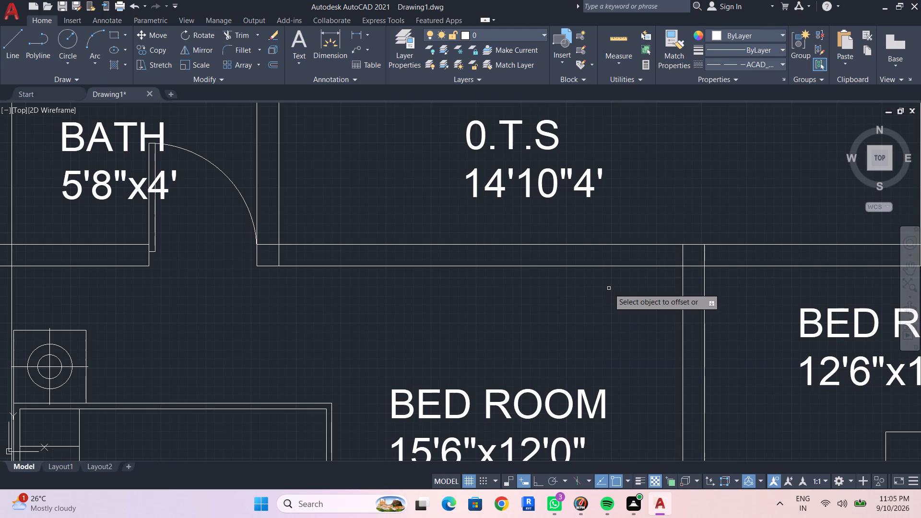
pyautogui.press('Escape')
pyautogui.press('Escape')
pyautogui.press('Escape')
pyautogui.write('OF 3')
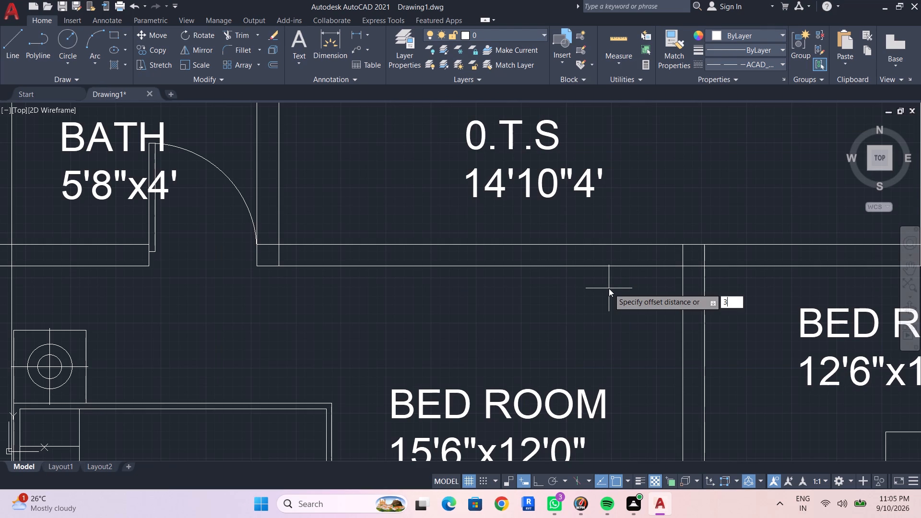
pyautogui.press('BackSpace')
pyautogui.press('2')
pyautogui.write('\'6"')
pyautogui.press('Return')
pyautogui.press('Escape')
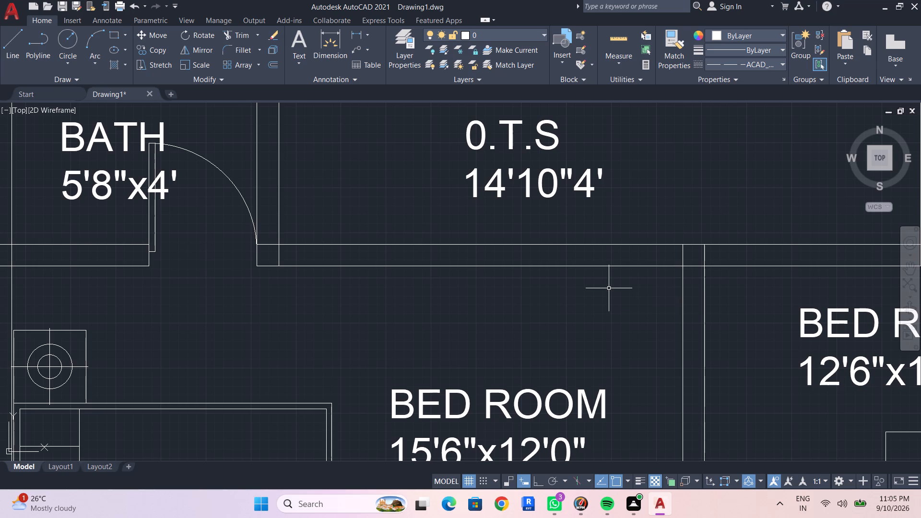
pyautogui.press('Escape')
# Offset the 15'6"x12'0" bedroom's side line of the wall between the two bedrooms by 6" into that bedroom.
pyautogui.write('OF')
pyautogui.press('space')
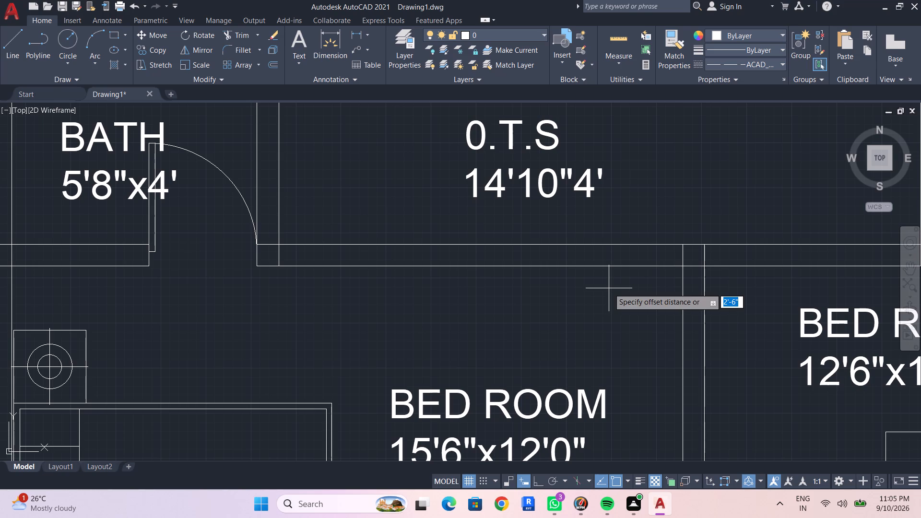
pyautogui.write('6"')
pyautogui.press('Return')
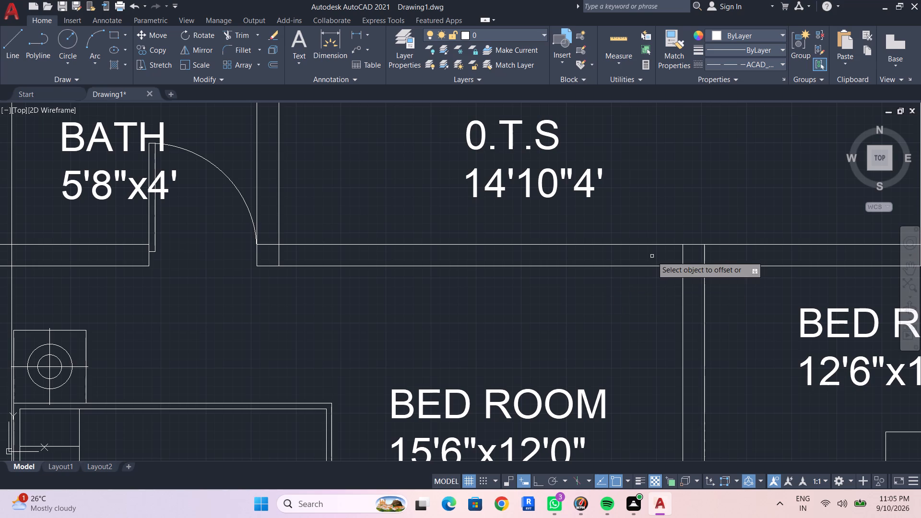
pyautogui.moveTo(683, 287); pyautogui.dragTo(678, 290)
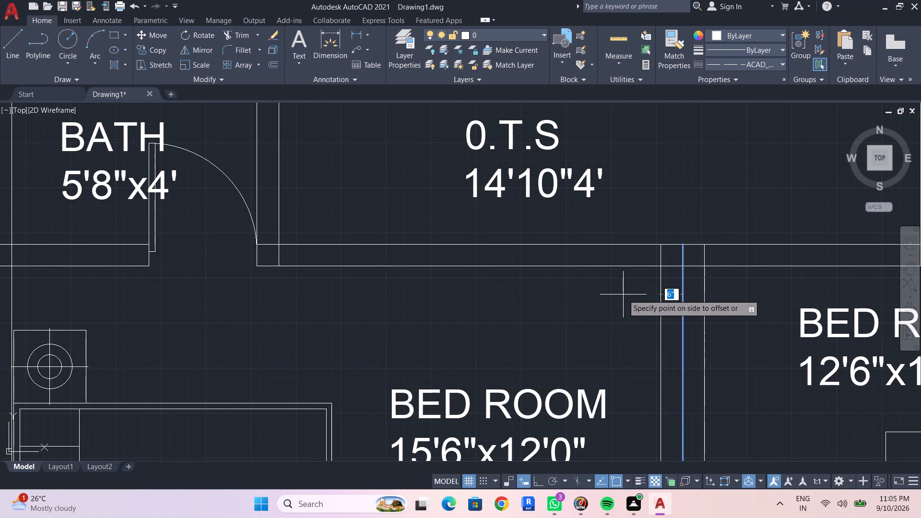
pyautogui.click(623, 294)
pyautogui.press('Escape')
pyautogui.press('Escape')
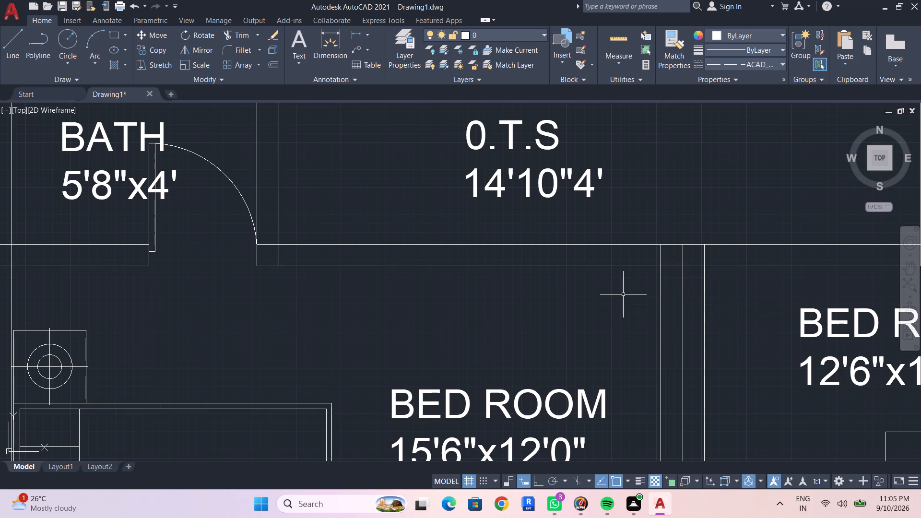
# Trim the 6" offset line down to the O.T.S wall's thickness and clear the left and lower crossing segments where the bedroom partition meets it.
pyautogui.press('o')
pyautogui.press('Escape')
pyautogui.write('TR')
pyautogui.press('Return')
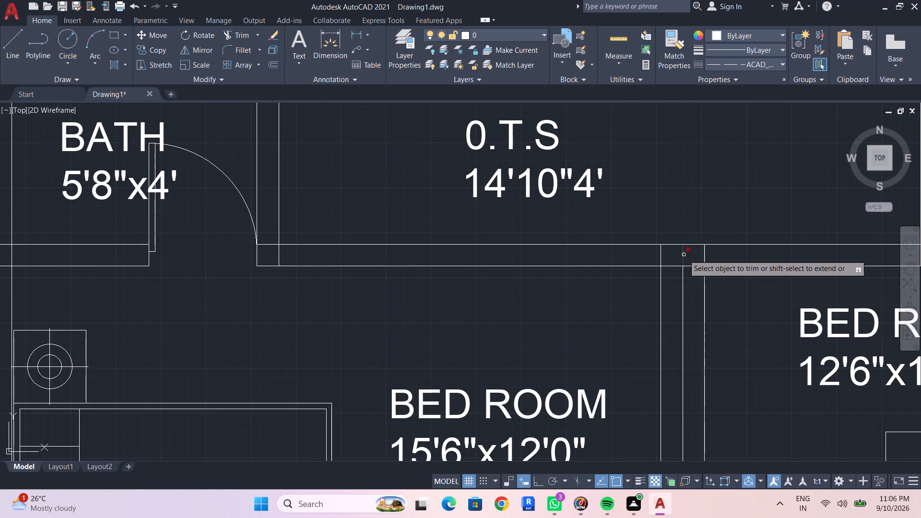
pyautogui.click(661, 288)
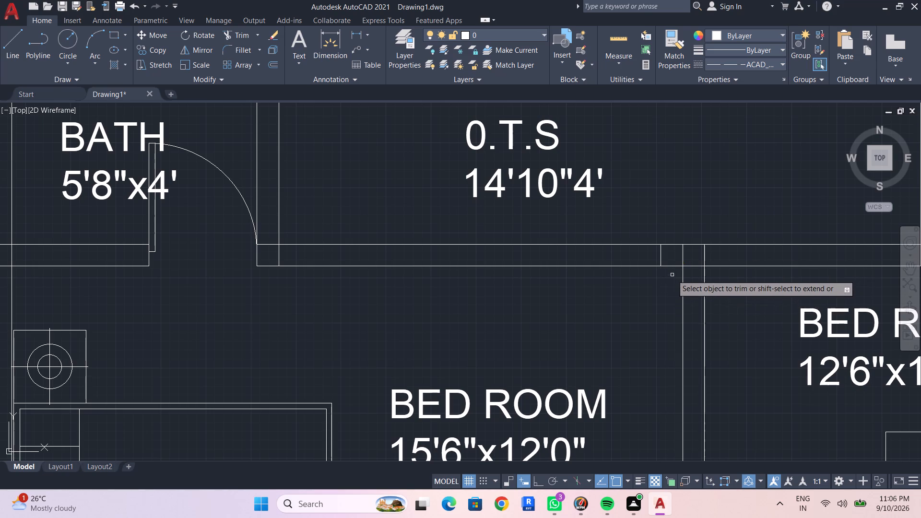
pyautogui.scroll(-2, 672, 291)
pyautogui.moveTo(656, 357); pyautogui.dragTo(650, 288, button='middle')
pyautogui.moveTo(636, 310); pyautogui.dragTo(600, 351, button='middle')
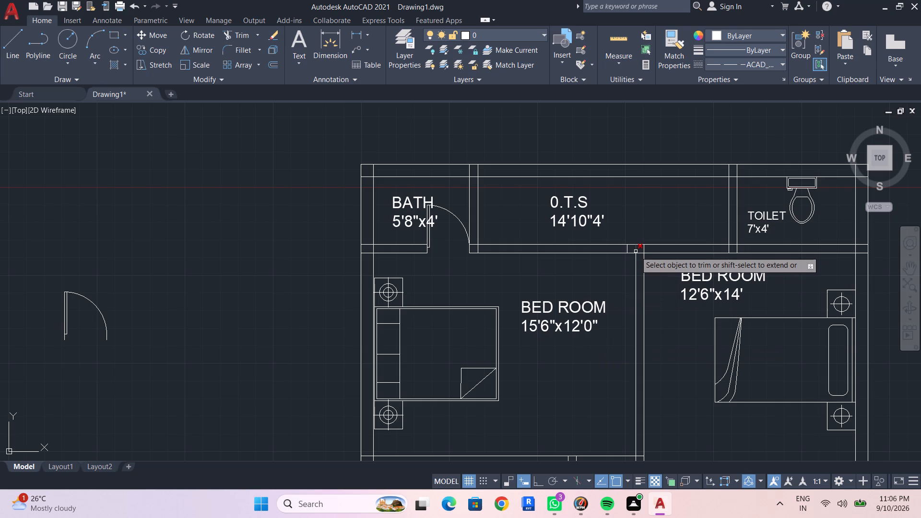
pyautogui.middleClick(636, 252)
pyautogui.click(637, 250)
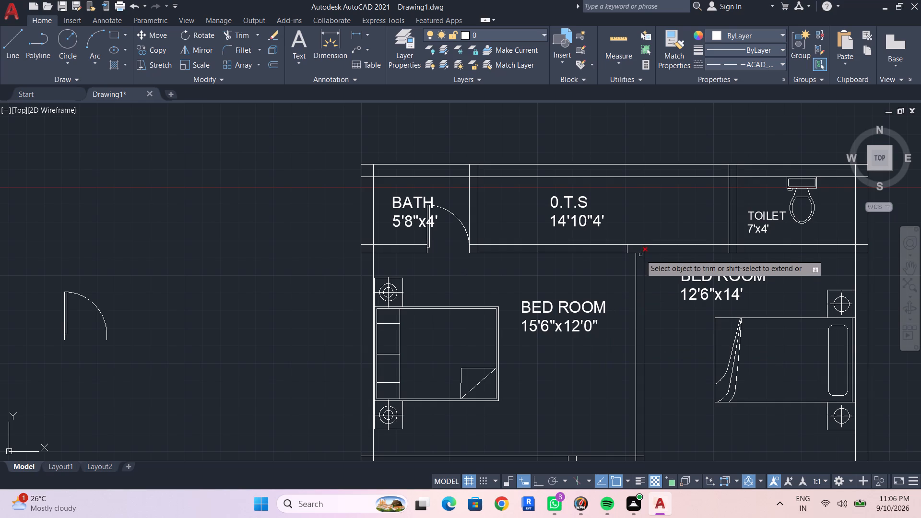
pyautogui.click(640, 255)
pyautogui.moveTo(617, 259); pyautogui.dragTo(614, 282, button='middle')
pyautogui.scroll(2, 617, 271)
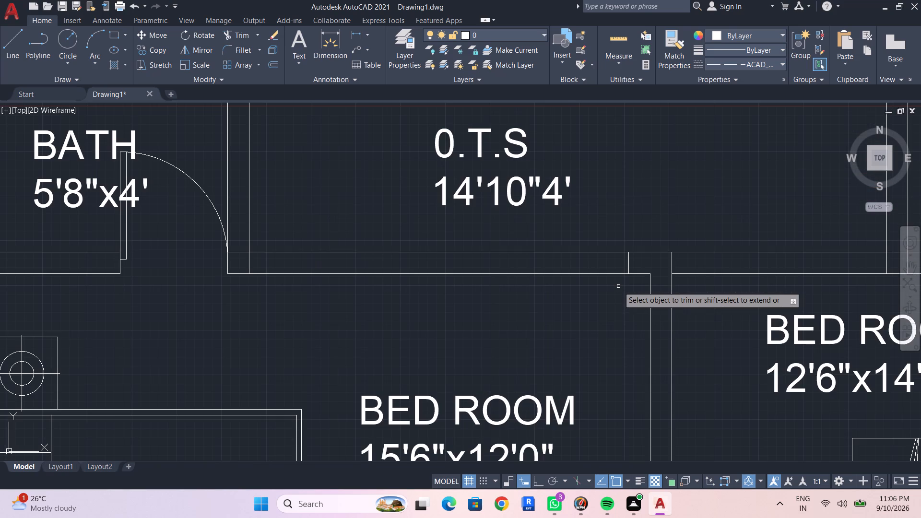
pyautogui.press('Escape')
pyautogui.press('Escape')
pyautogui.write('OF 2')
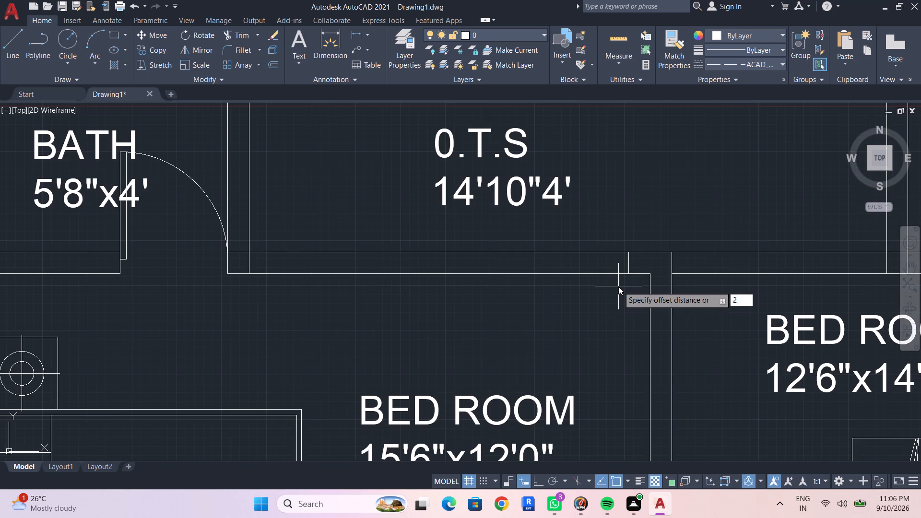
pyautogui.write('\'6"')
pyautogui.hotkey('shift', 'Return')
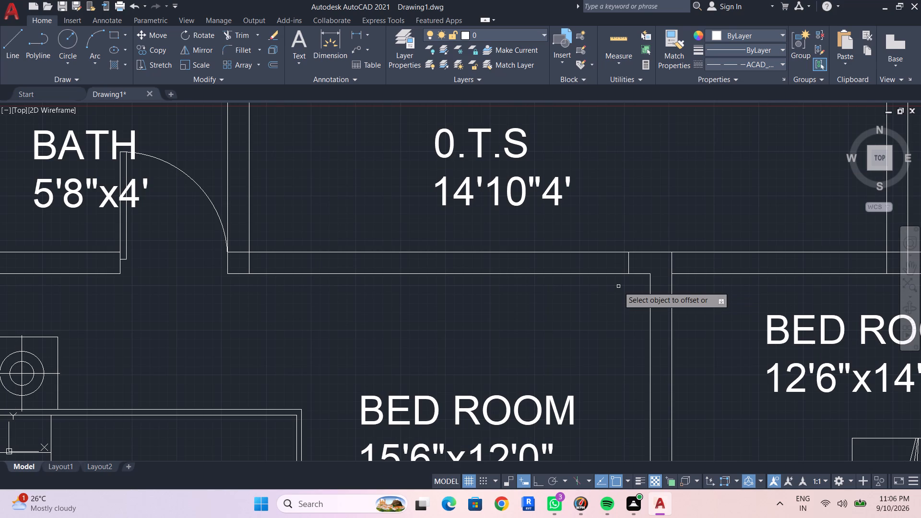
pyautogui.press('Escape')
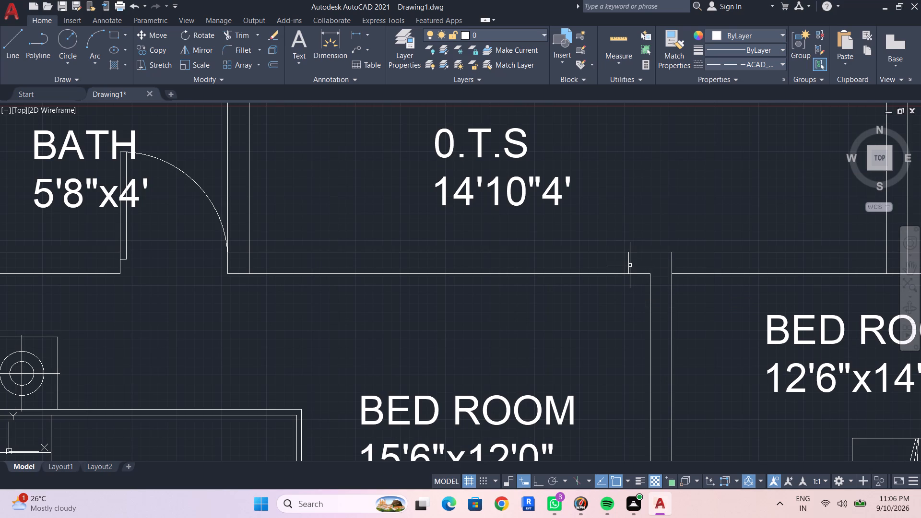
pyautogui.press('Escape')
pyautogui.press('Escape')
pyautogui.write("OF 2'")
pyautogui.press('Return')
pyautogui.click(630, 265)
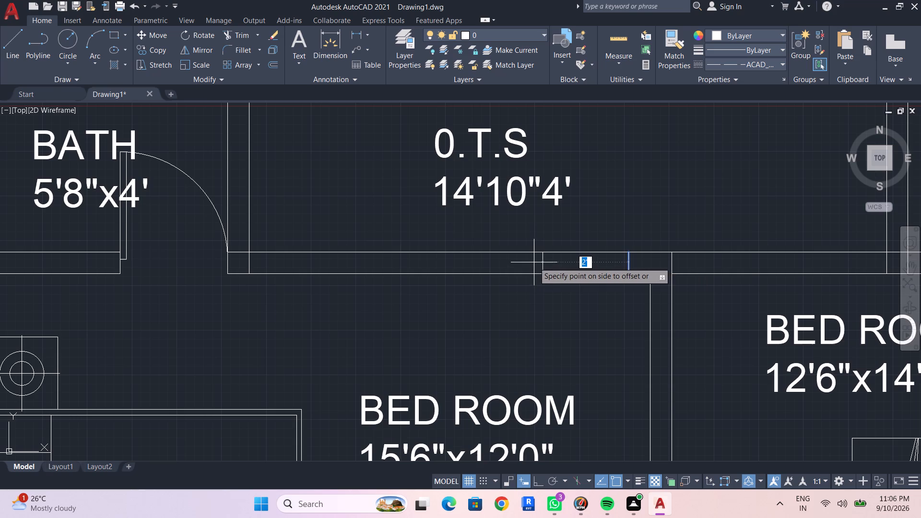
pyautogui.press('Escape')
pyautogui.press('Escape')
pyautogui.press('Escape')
# Offset the short jamb line in the O.T.S wall by 2'6" toward the bath to mark the door opening.
pyautogui.write('OF 2\'6"')
pyautogui.hotkey('shift', 'Return')
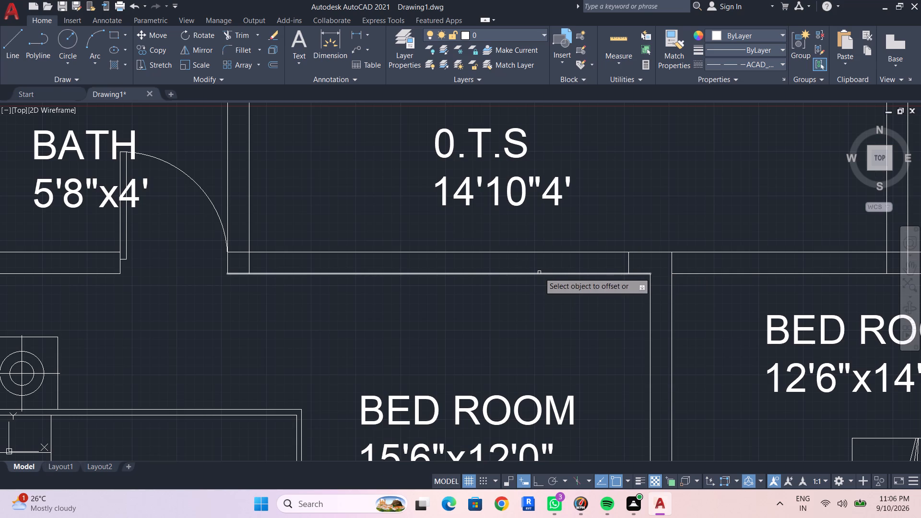
pyautogui.click(628, 262)
pyautogui.click(556, 277)
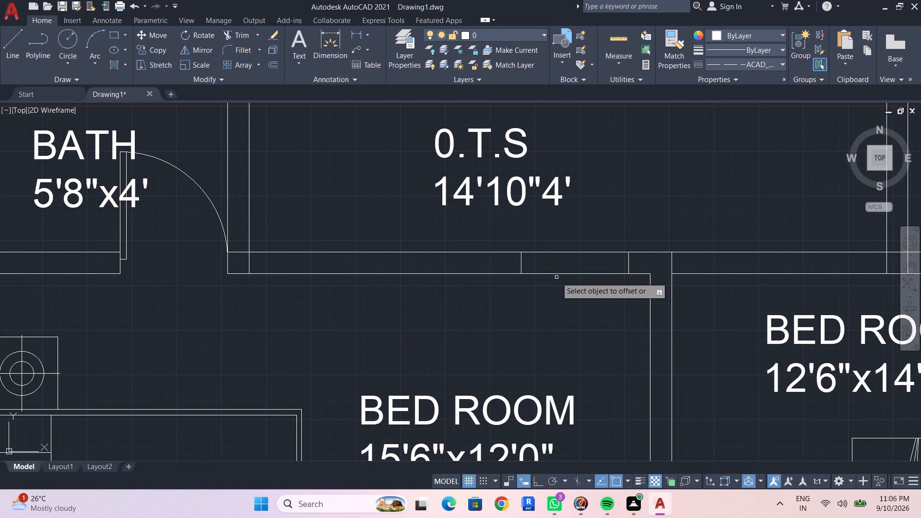
# Trim both wall lines between the two jamb lines to open the 15'6"x12'0" bedroom's doorway to the O.T.S.
pyautogui.press('Escape')
pyautogui.press('Escape')
pyautogui.moveTo(410, 311); pyautogui.dragTo(497, 260, button='middle')
pyautogui.scroll(-1, 497, 260)
pyautogui.write('TR')
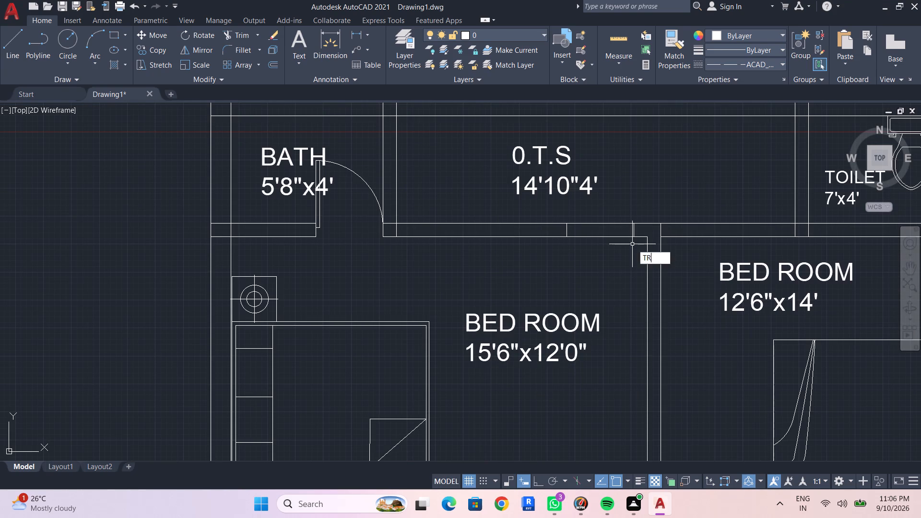
pyautogui.press('Return')
pyautogui.click(595, 223)
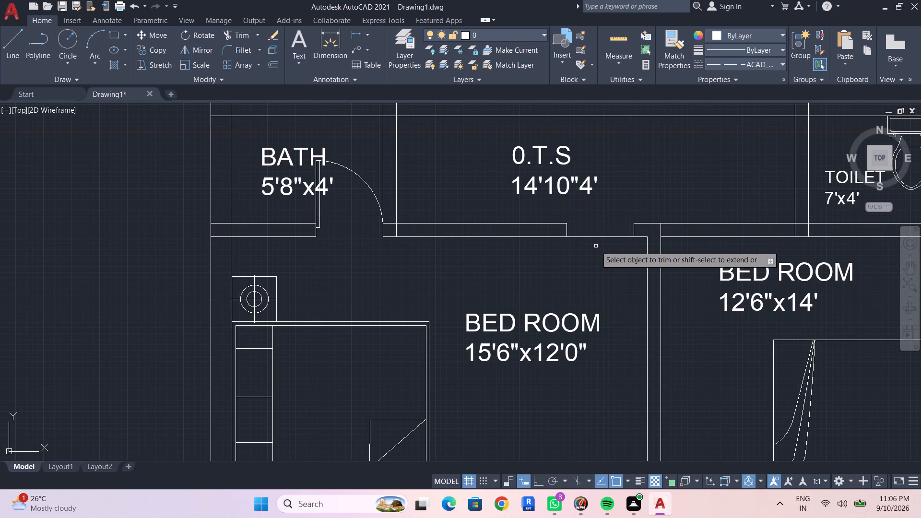
pyautogui.moveTo(596, 236); pyautogui.dragTo(596, 241)
pyautogui.moveTo(588, 287); pyautogui.dragTo(602, 255, button='middle')
pyautogui.press('Escape')
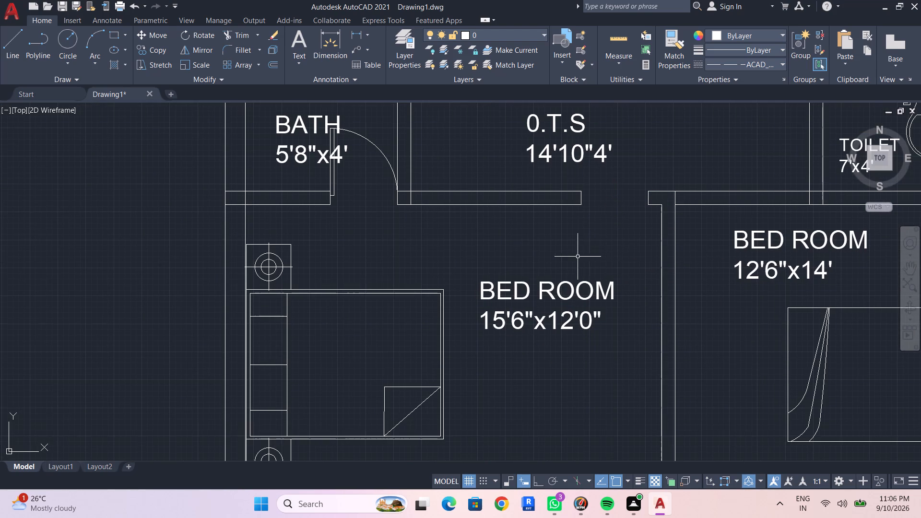
# Copy the standalone door block by its hinge corner to the lower corner of the O.T.S doorway's left jamb.
pyautogui.scroll(-2, 552, 256)
pyautogui.moveTo(527, 256); pyautogui.dragTo(549, 254, button='middle')
pyautogui.click(254, 268)
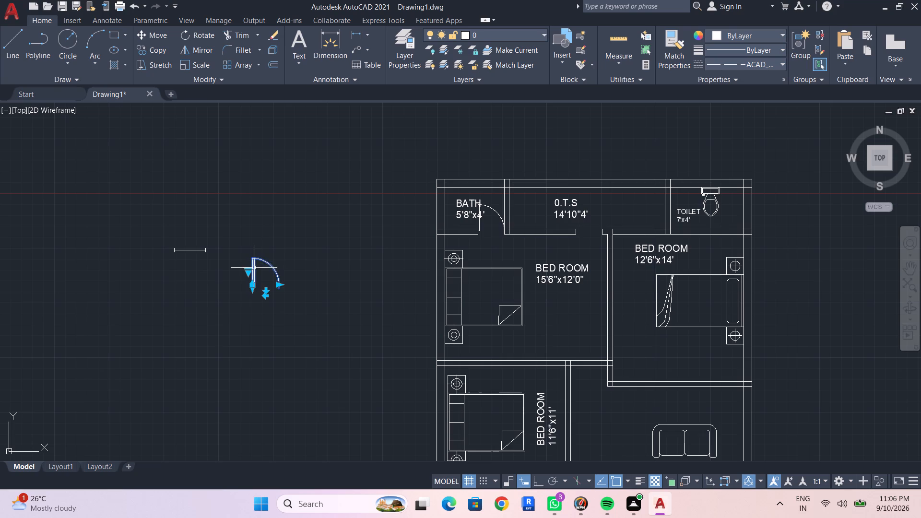
pyautogui.write('CO')
pyautogui.press('space')
pyautogui.scroll(1, 216, 283)
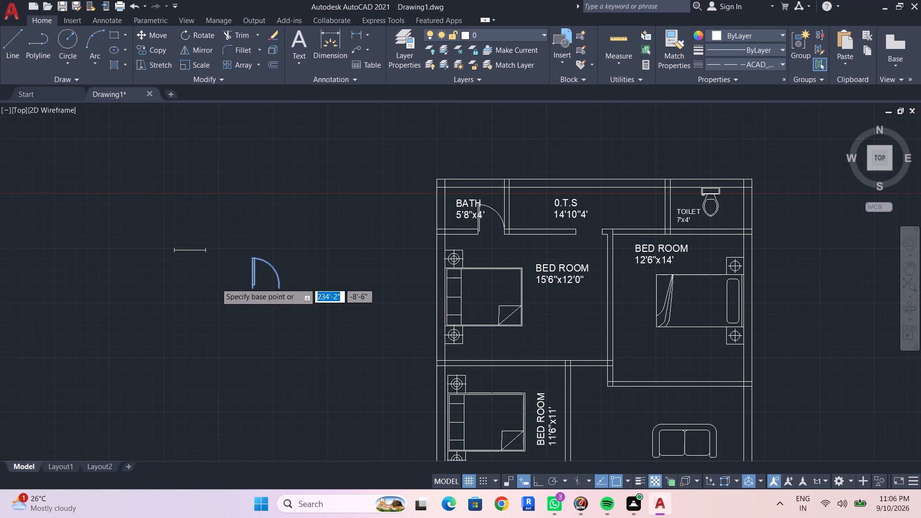
pyautogui.click(276, 295)
pyautogui.moveTo(713, 227); pyautogui.dragTo(462, 297, button='middle')
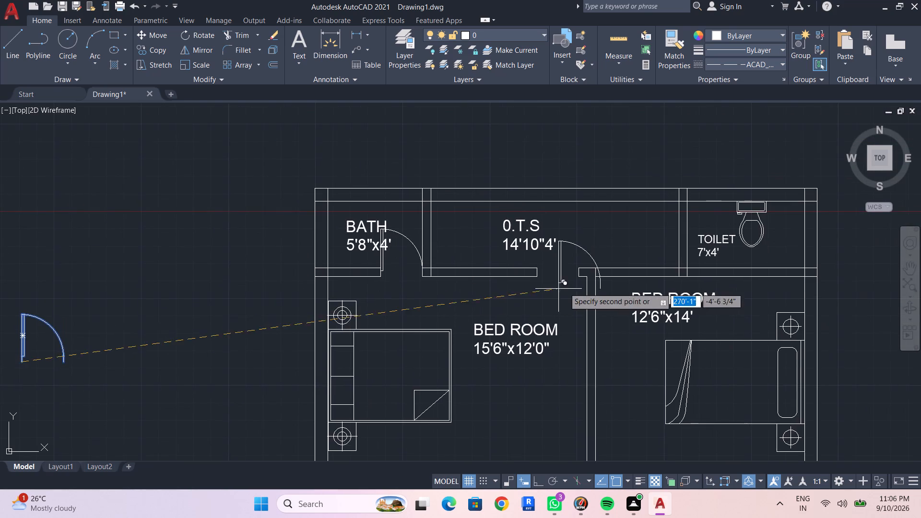
pyautogui.scroll(3, 558, 280)
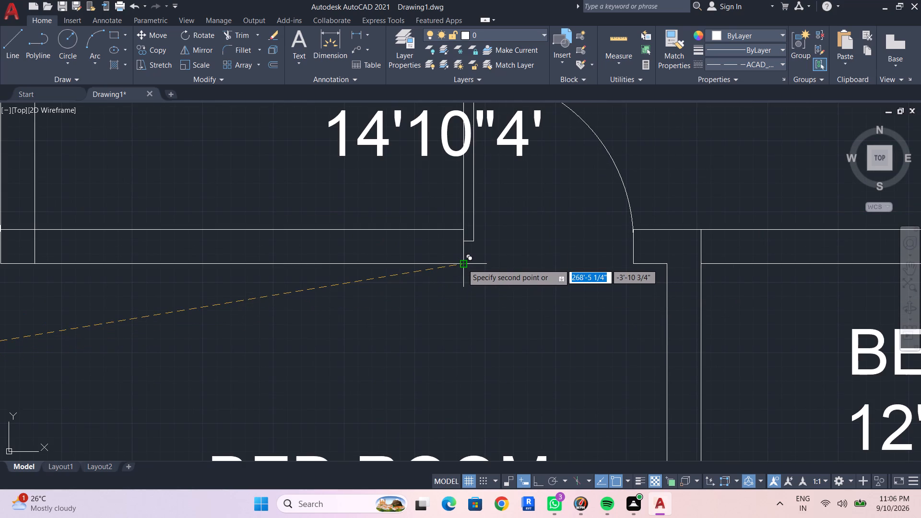
pyautogui.click(462, 264)
pyautogui.press('Escape')
pyautogui.scroll(-2, 498, 285)
pyautogui.middleClick(504, 297)
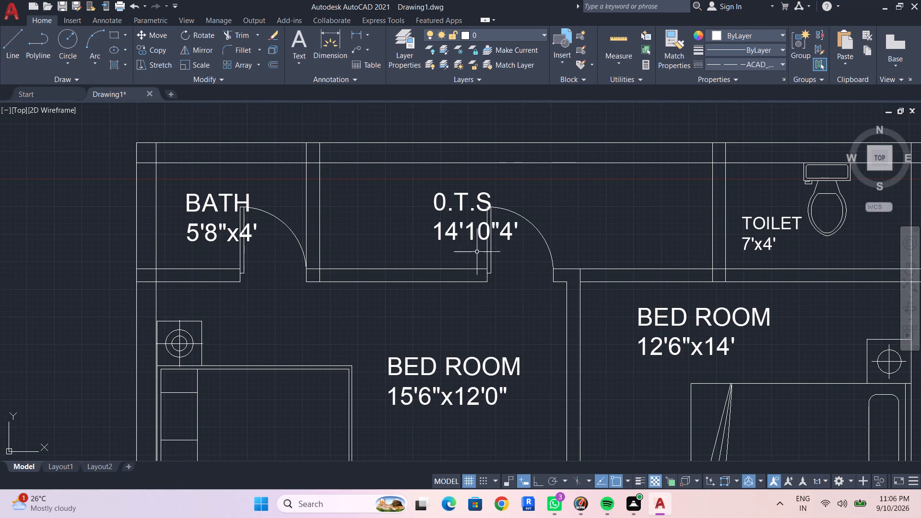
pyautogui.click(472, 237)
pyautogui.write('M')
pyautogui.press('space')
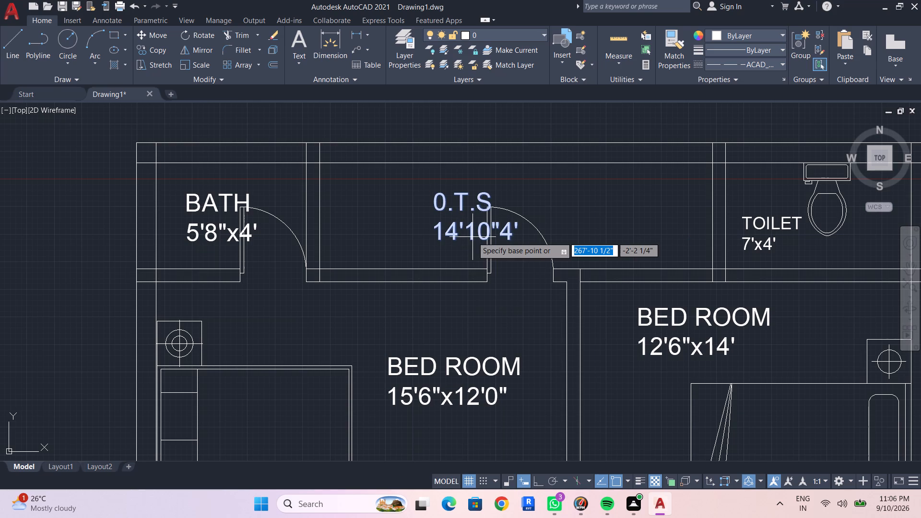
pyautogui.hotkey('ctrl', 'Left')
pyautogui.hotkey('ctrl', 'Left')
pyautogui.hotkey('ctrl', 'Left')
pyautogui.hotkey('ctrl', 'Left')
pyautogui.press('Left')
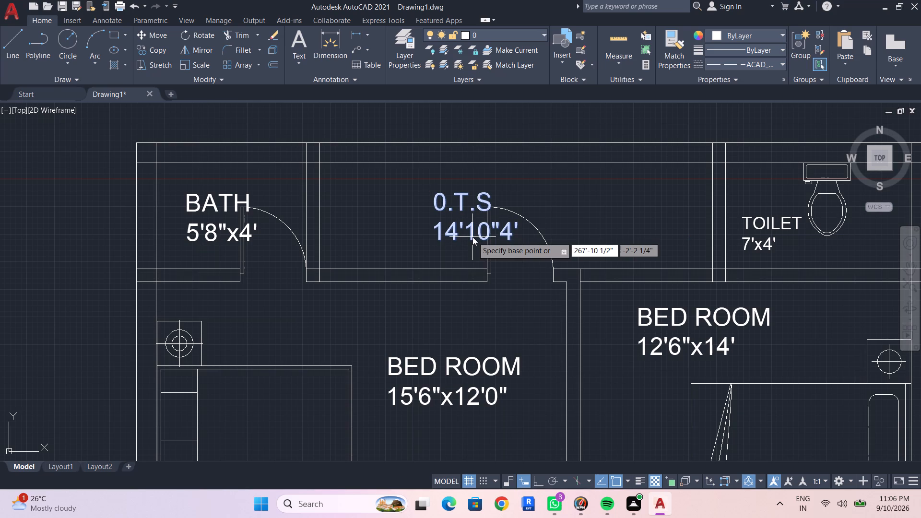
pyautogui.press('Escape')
# Nudge the O.T.S label left until it is clear of the new door leaf.
pyautogui.click(472, 237)
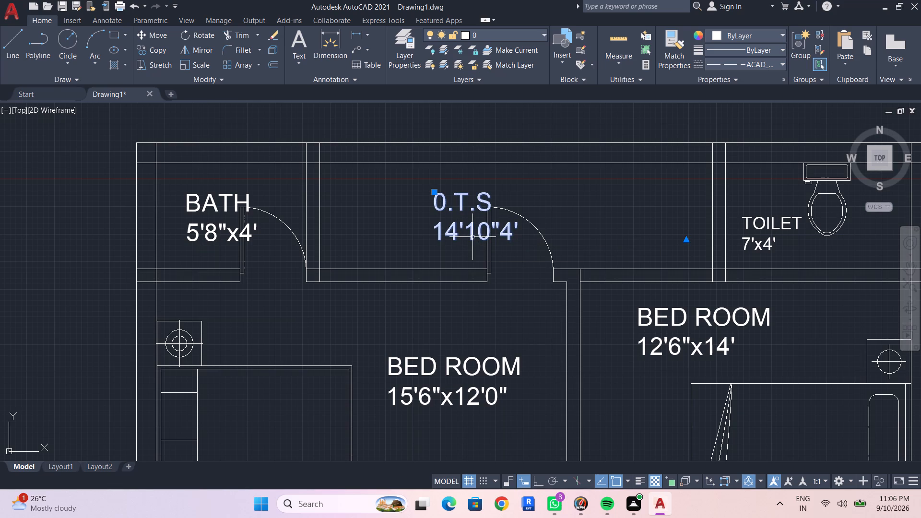
pyautogui.hotkey('ctrl', 'Left')
pyautogui.hotkey('ctrl', 'Left')
pyautogui.hotkey('ctrl', 'Left')
pyautogui.hotkey('ctrl', 'Left')
pyautogui.hotkey('ctrl', 'Left')
pyautogui.hotkey('ctrl', 'Left')
pyautogui.hotkey('ctrl', 'Left')
pyautogui.hotkey('ctrl', 'Left')
pyautogui.hotkey('ctrl', 'Left')
pyautogui.hotkey('ctrl', 'Left')
pyautogui.hotkey('ctrl', 'Left')
pyautogui.hotkey('ctrl', 'Left')
pyautogui.hotkey('ctrl', 'Left')
pyautogui.hotkey('ctrl', 'Left')
pyautogui.hotkey('ctrl', 'Left')
pyautogui.hotkey('ctrl', 'Left')
pyautogui.hotkey('ctrl', 'Left')
pyautogui.hotkey('ctrl', 'Left')
pyautogui.hotkey('ctrl', 'Left')
pyautogui.hotkey('ctrl', 'Left')
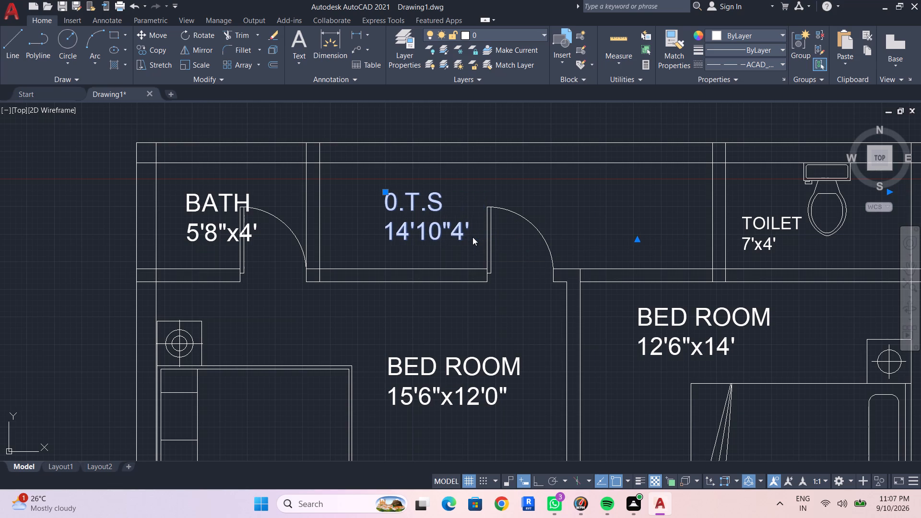
pyautogui.press('Escape')
pyautogui.press('Escape')
# Offset the inner line of the toilet's right outer wall by 2'6" into the toilet.
pyautogui.middleClick(513, 271)
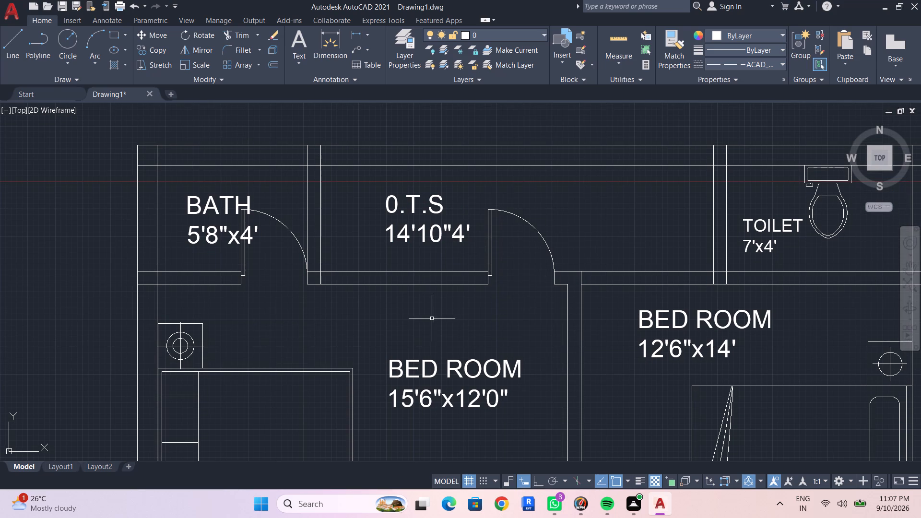
pyautogui.moveTo(523, 321); pyautogui.dragTo(412, 303, button='middle')
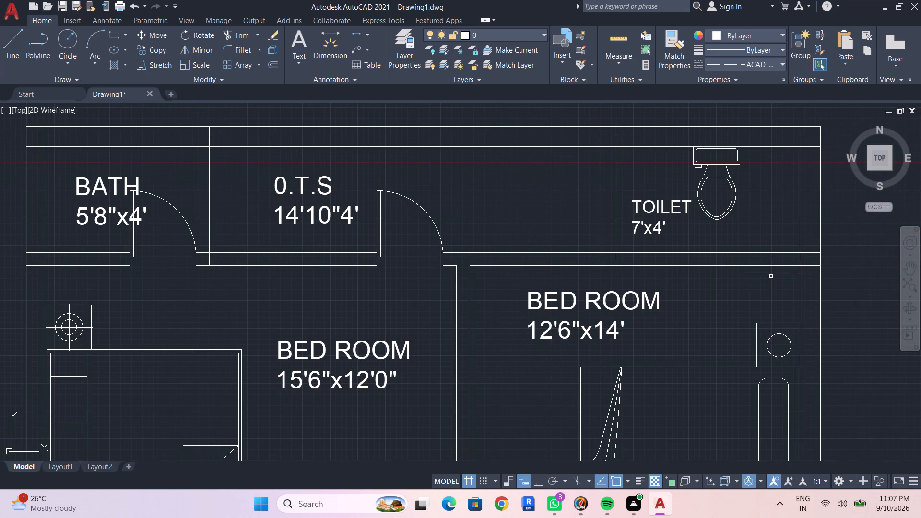
pyautogui.moveTo(756, 290); pyautogui.dragTo(682, 284, button='middle')
pyautogui.press('Escape')
pyautogui.press('Escape')
pyautogui.moveTo(673, 288); pyautogui.dragTo(663, 288, button='middle')
pyautogui.press('Escape')
pyautogui.press('Escape')
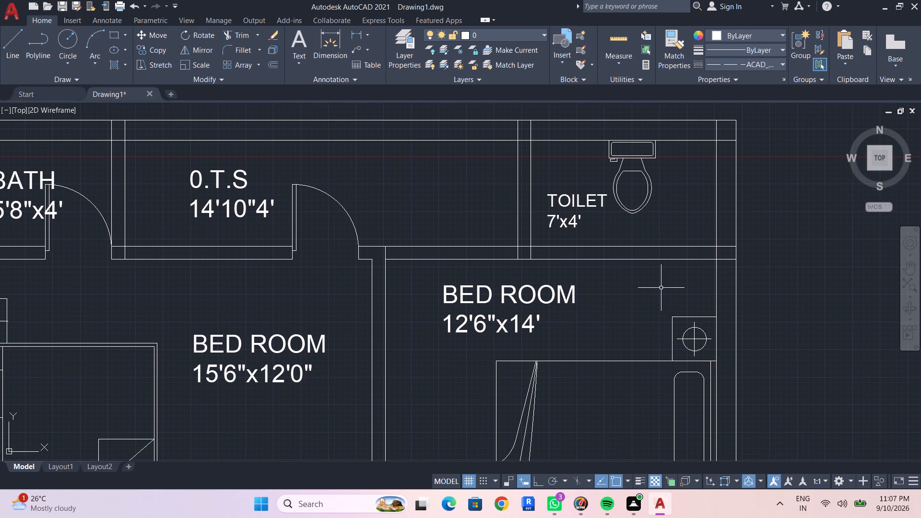
pyautogui.write('OF')
pyautogui.press('space')
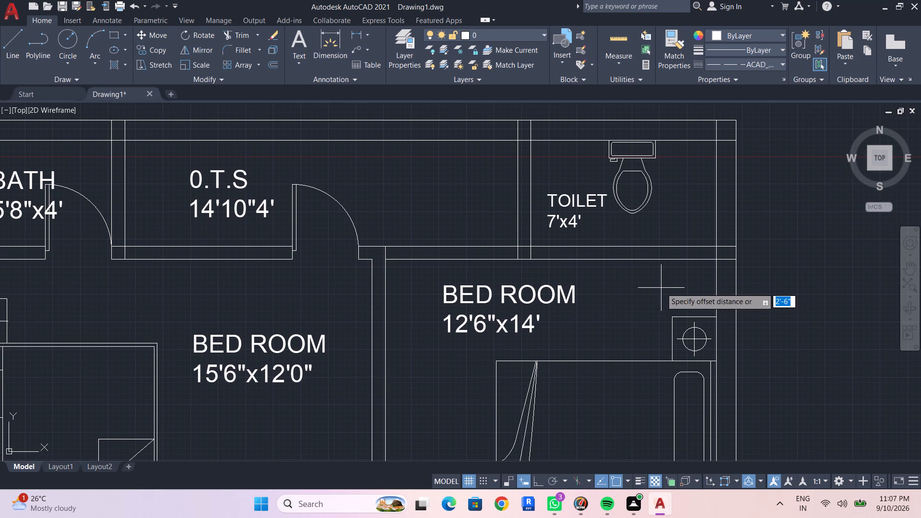
pyautogui.write('2\'6"')
pyautogui.hotkey('shift', 'Return')
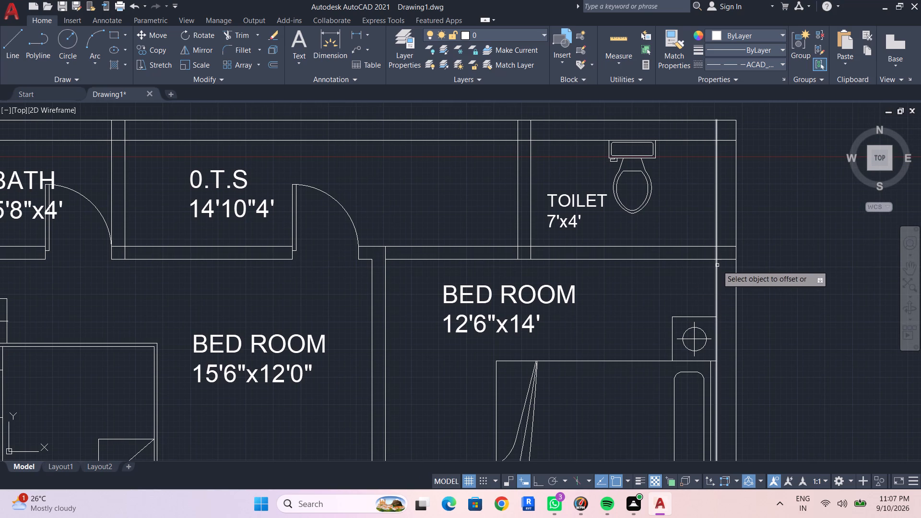
pyautogui.click(715, 231)
pyautogui.click(665, 247)
pyautogui.press('Escape')
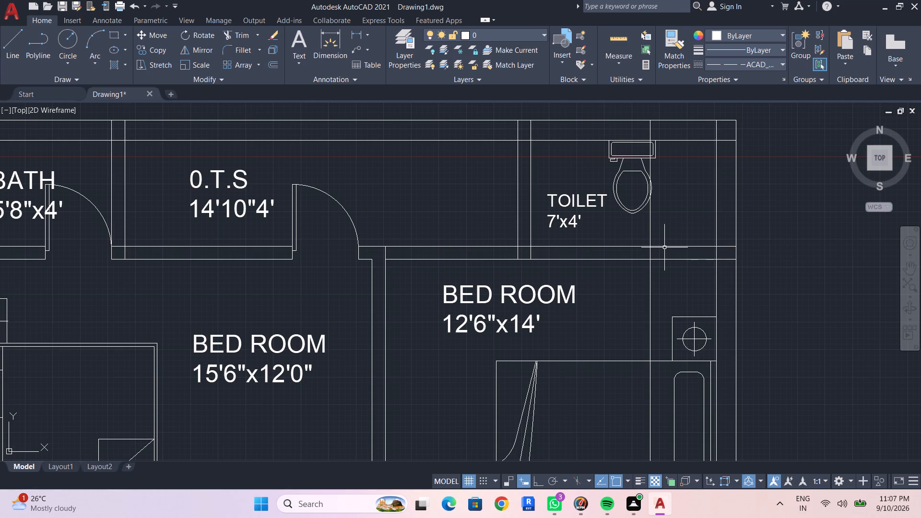
pyautogui.press('Escape')
# Trim both lines of the toilet's lower wall between the offset line and the outer wall to open the doorway.
pyautogui.press('t')
pyautogui.press('r')
pyautogui.press('Return')
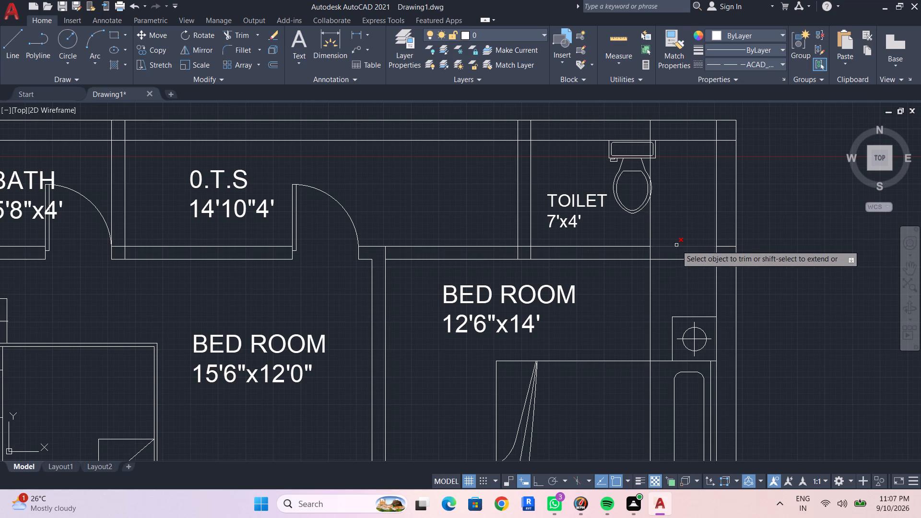
pyautogui.click(677, 245)
pyautogui.click(678, 261)
pyautogui.press('Escape')
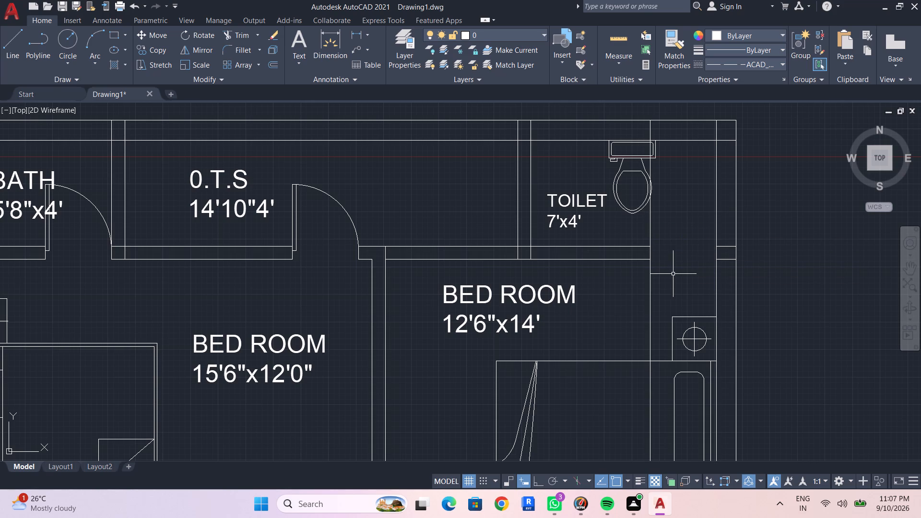
# Trim the 2'6" offset line beside the toilet's lower wall to leave a jamb, and delete its leftover length running down the plan.
pyautogui.press('r')
pyautogui.press('Escape')
pyautogui.write('TR')
pyautogui.press('space')
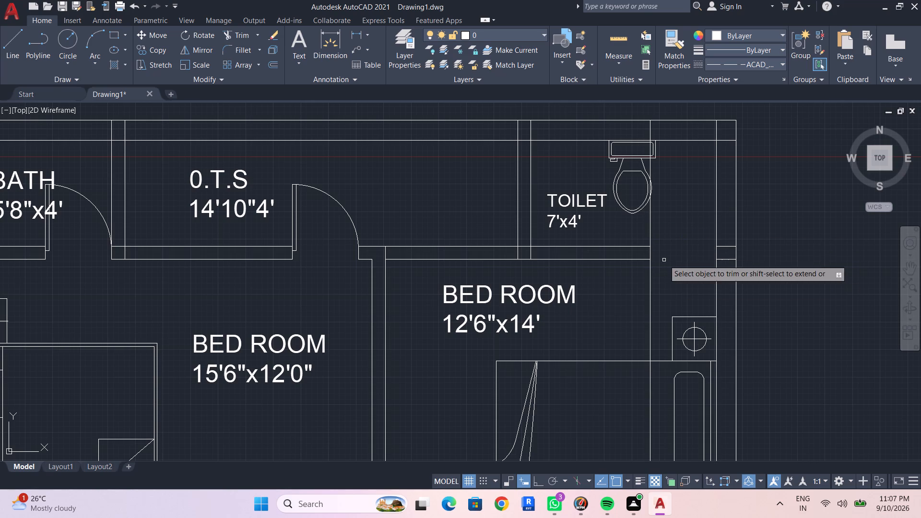
pyautogui.click(650, 224)
pyautogui.click(650, 311)
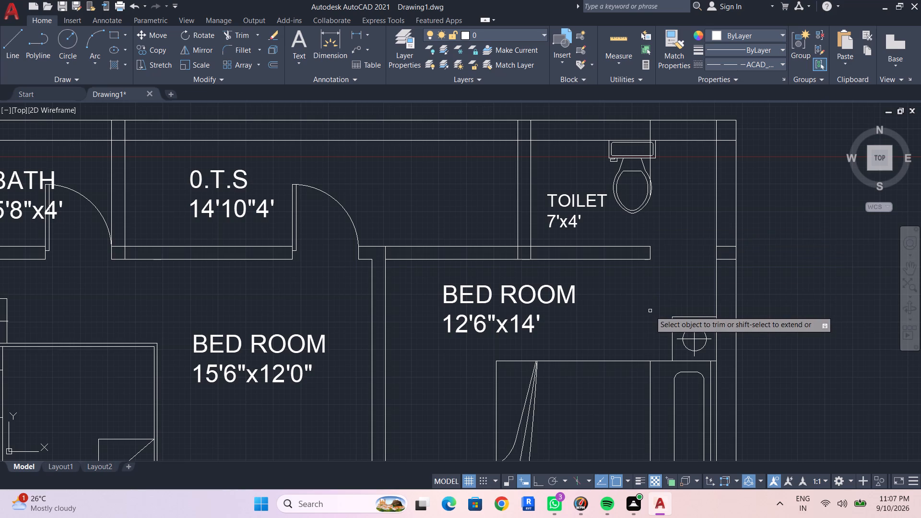
pyautogui.scroll(-2, 650, 326)
pyautogui.moveTo(648, 319); pyautogui.dragTo(631, 251, button='middle')
pyautogui.press('Escape')
pyautogui.click(637, 348)
pyautogui.click(633, 350)
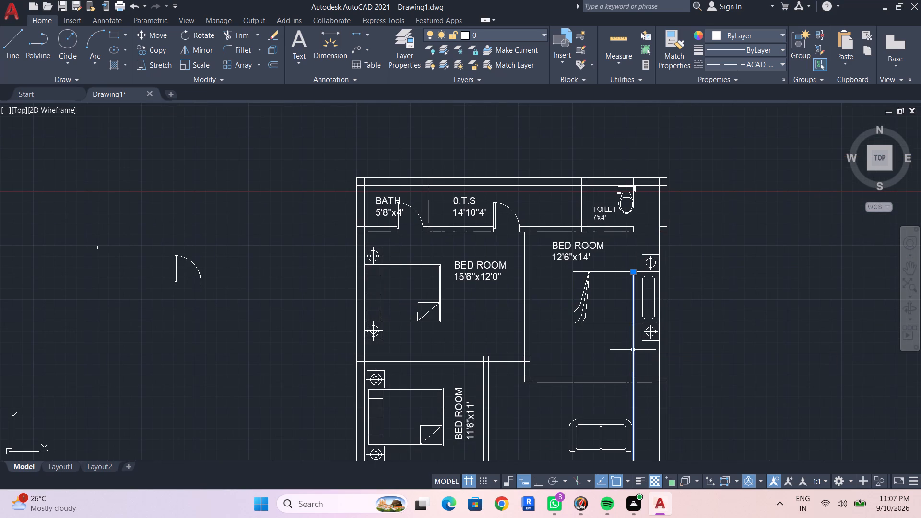
pyautogui.press('Delete')
# Copy the O.T.S door by its hinge corner to the lower corner of the toilet doorway's left jamb.
pyautogui.moveTo(617, 310); pyautogui.dragTo(607, 362, button='middle')
pyautogui.scroll(1, 607, 312)
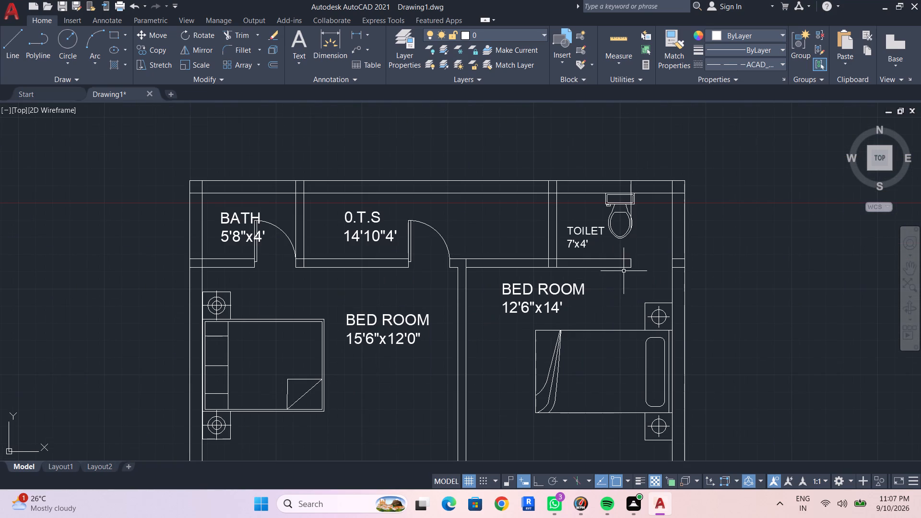
pyautogui.click(410, 227)
pyautogui.press('c')
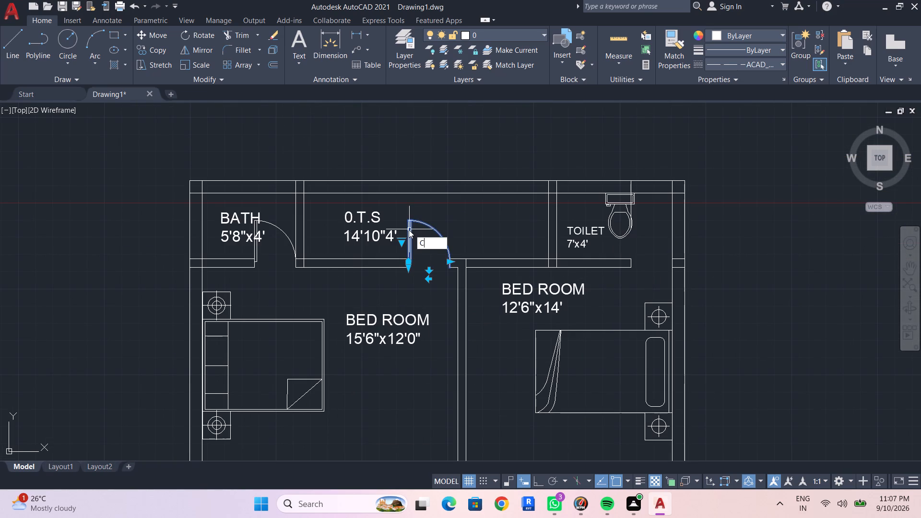
pyautogui.write('O')
pyautogui.press('space')
pyautogui.click(411, 267)
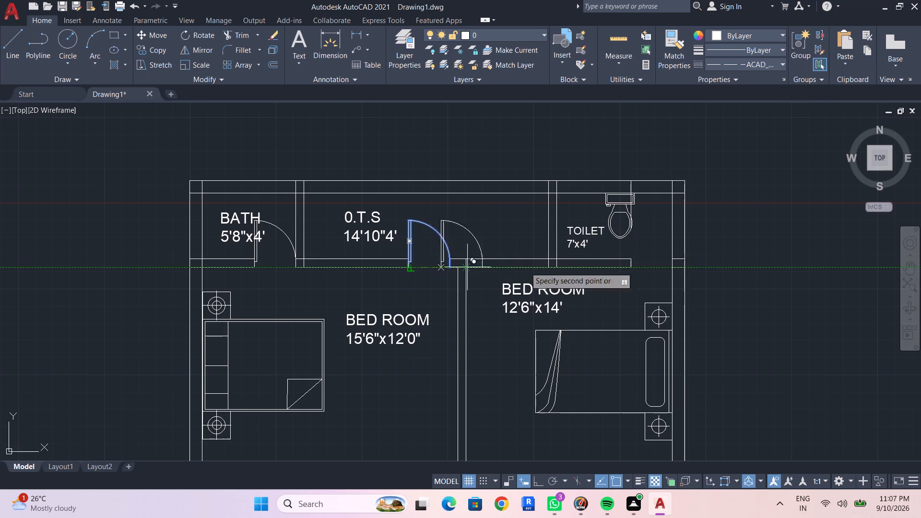
pyautogui.scroll(3, 639, 278)
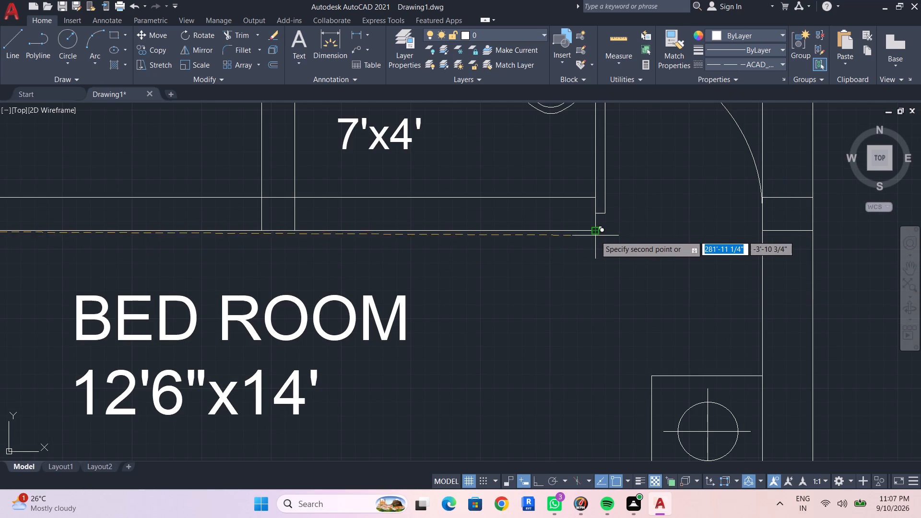
pyautogui.click(594, 229)
pyautogui.press('Escape')
pyautogui.scroll(-4, 643, 235)
pyautogui.moveTo(643, 252); pyautogui.dragTo(627, 265, button='middle')
pyautogui.press('Escape')
pyautogui.press('Escape')
# Delete the leftover piece of offset line at the top of the toilet, above the new door.
pyautogui.scroll(2, 620, 238)
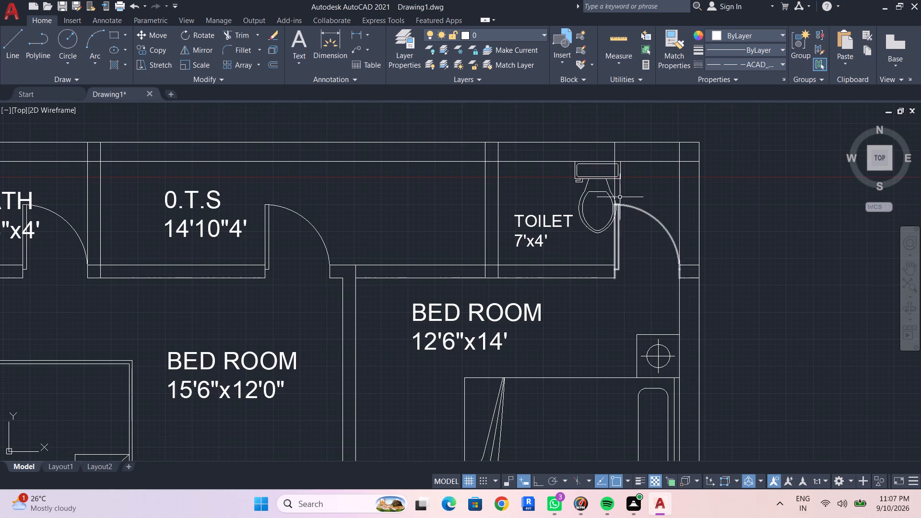
pyautogui.click(616, 188)
pyautogui.press('Delete')
pyautogui.press('Escape')
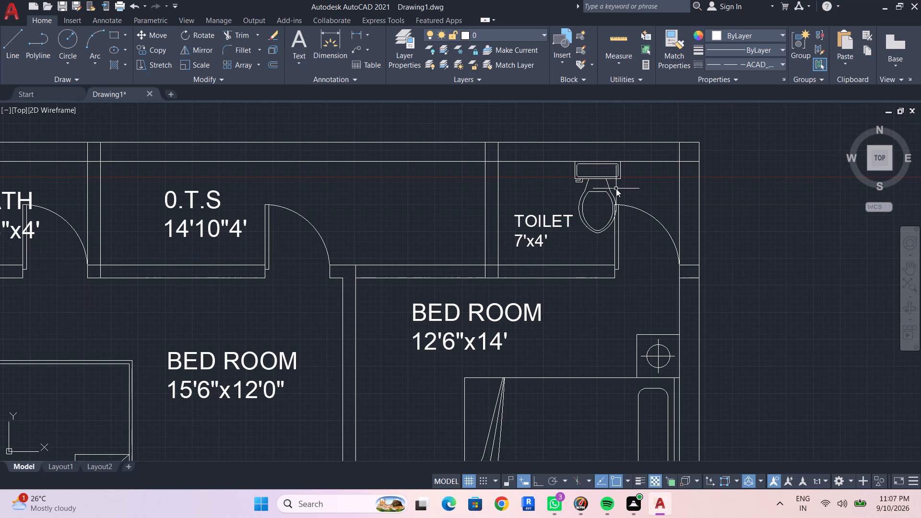
# Nudge the toilet fixture slightly left, away from the new door leaf.
pyautogui.click(595, 234)
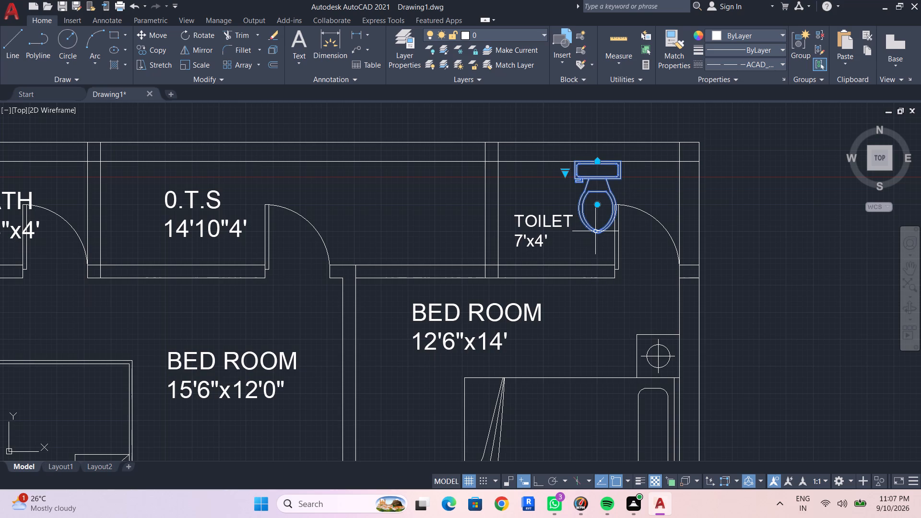
pyautogui.hotkey('ctrl', 'Left')
pyautogui.hotkey('ctrl', 'Left')
pyautogui.hotkey('ctrl', 'Left')
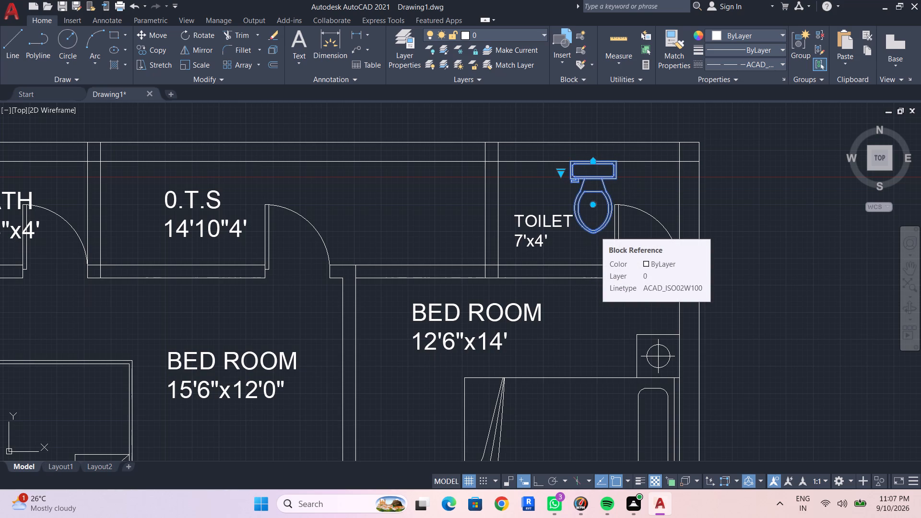
pyautogui.press('Escape')
pyautogui.press('Escape')
# Offset the 12'6"x14' bedroom's left wall face 4' into the room to mark the doorway width.
pyautogui.scroll(-1, 614, 310)
pyautogui.moveTo(614, 310); pyautogui.dragTo(625, 248, button='middle')
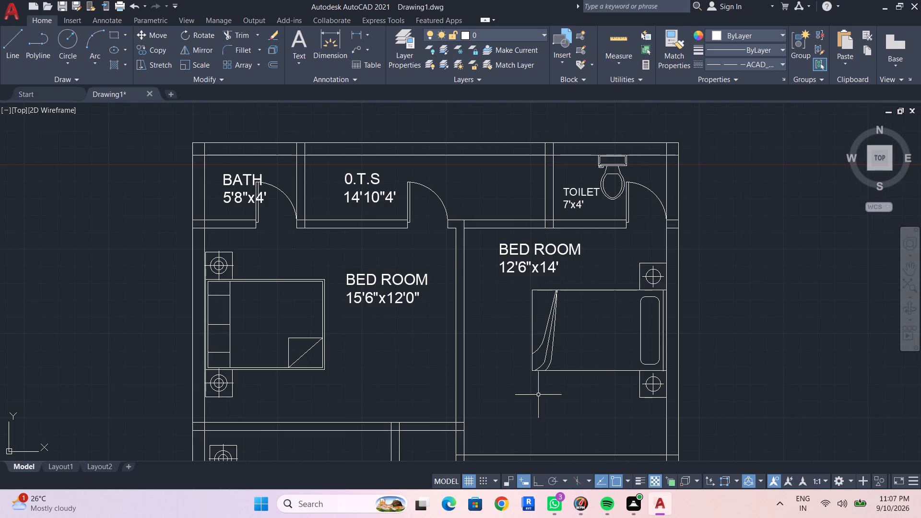
pyautogui.moveTo(527, 389); pyautogui.dragTo(544, 343, button='middle')
pyautogui.scroll(-1, 527, 389)
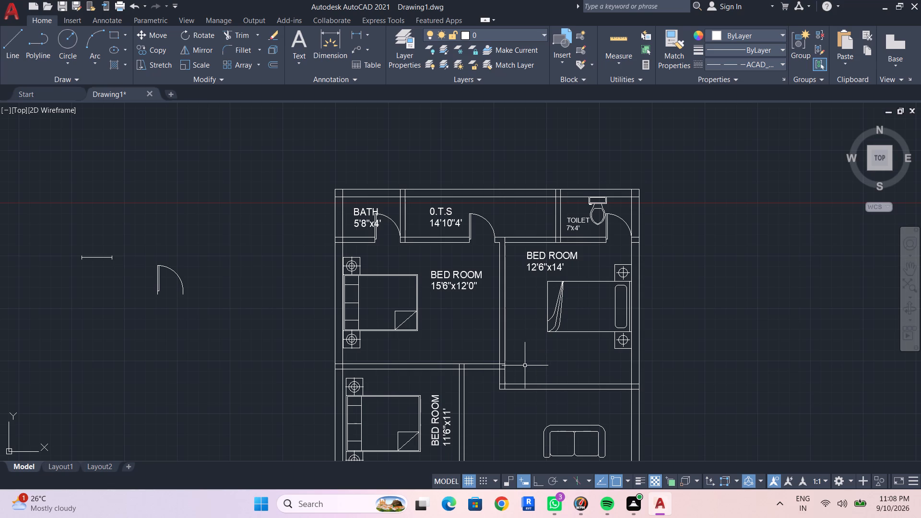
pyautogui.middleClick(483, 389)
pyautogui.scroll(1, 483, 389)
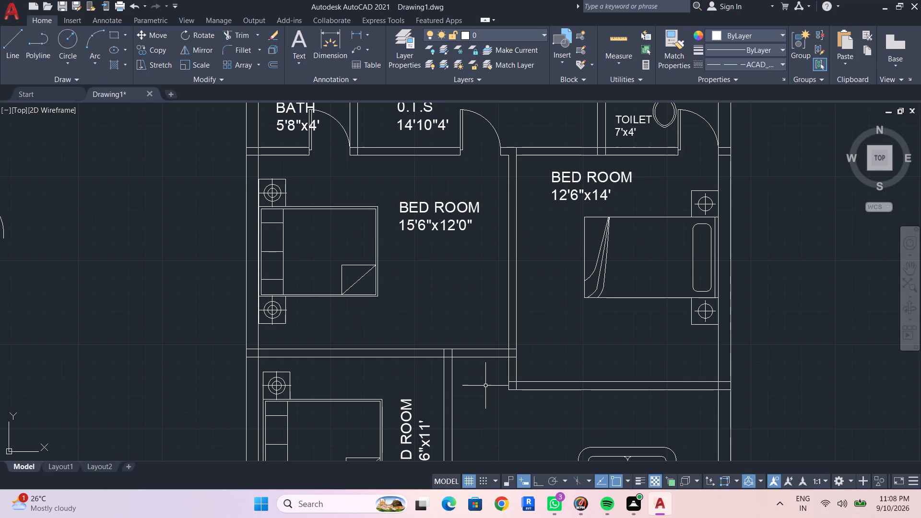
pyautogui.write("OF 4'")
pyautogui.press('Return')
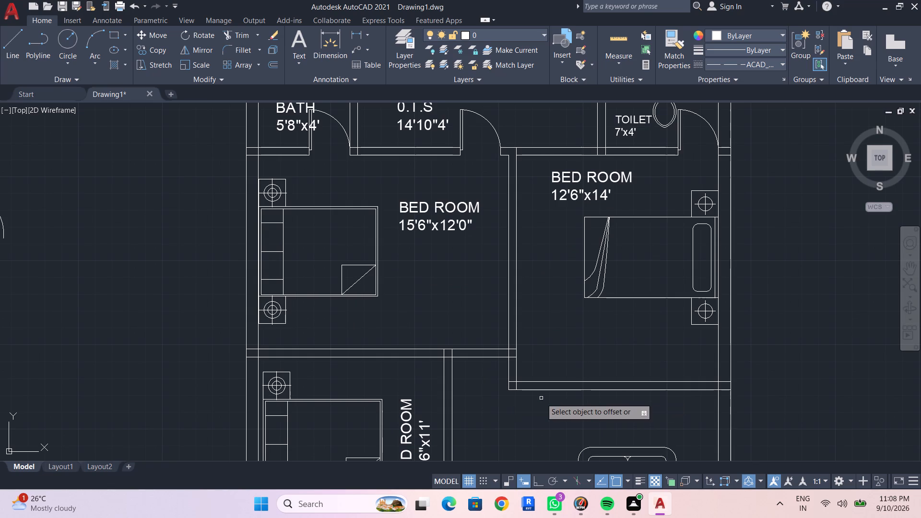
pyautogui.click(517, 366)
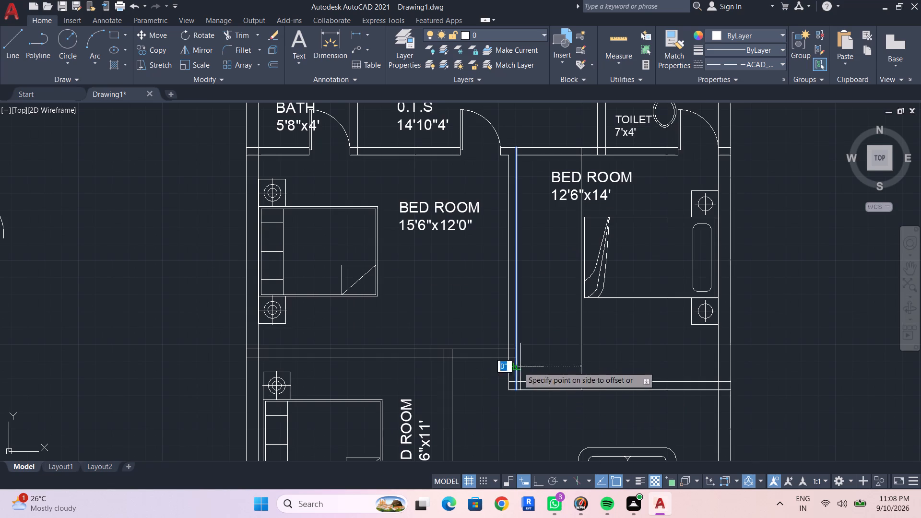
pyautogui.click(563, 367)
pyautogui.press('Escape')
pyautogui.press('Escape')
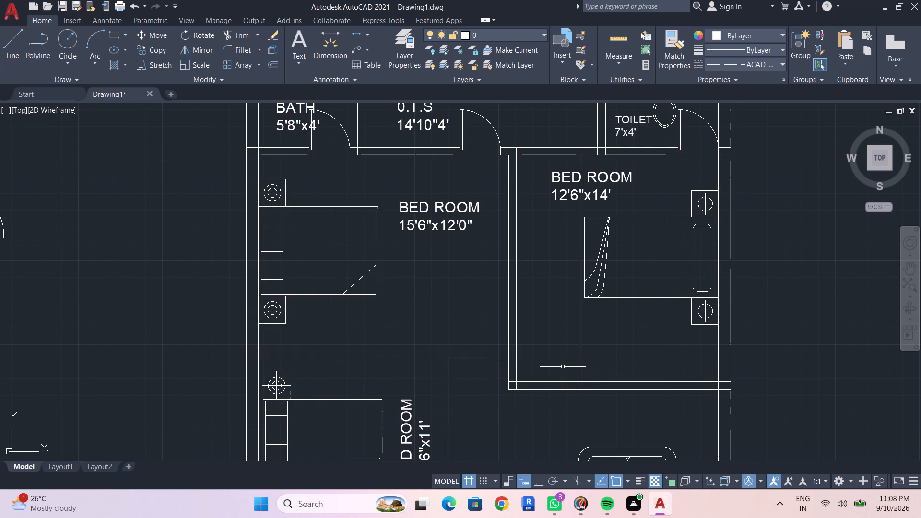
# Trim both lower wall lines between the bedroom's left wall and the offset line, and remove the offset line's excess above the jamb.
pyautogui.write('TR')
pyautogui.press('Return')
pyautogui.click(565, 381)
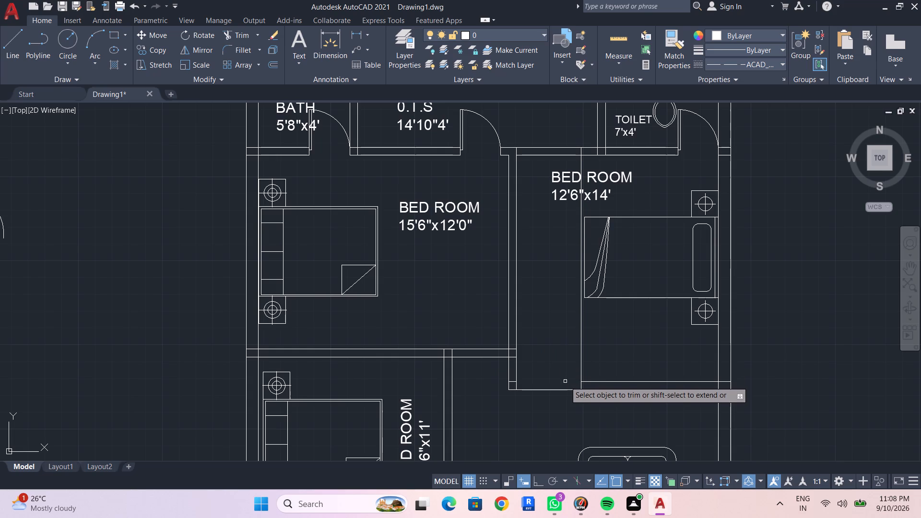
pyautogui.click(565, 390)
pyautogui.click(581, 364)
pyautogui.press('`')
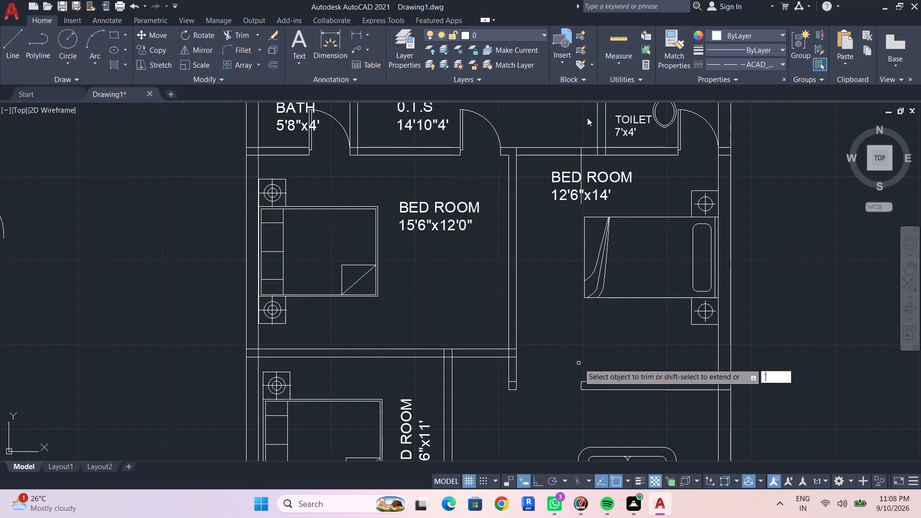
pyautogui.press('Escape')
pyautogui.click(581, 165)
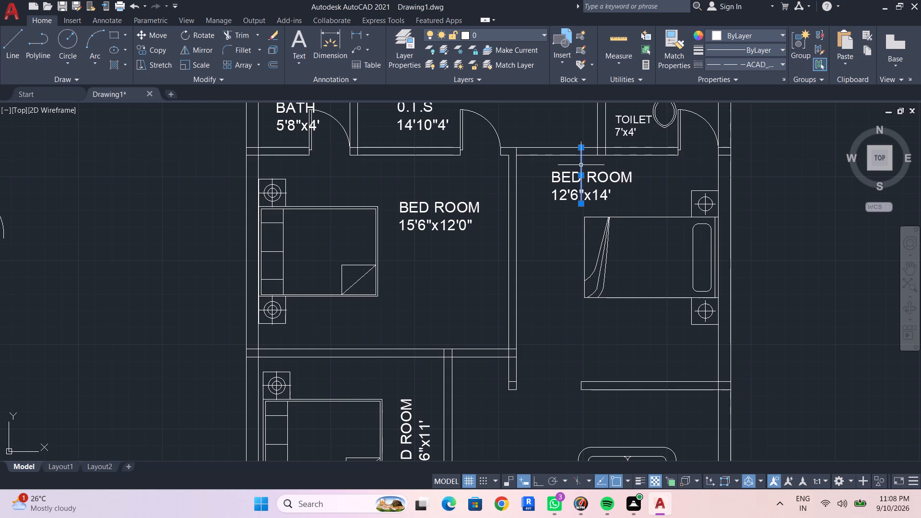
pyautogui.press('Delete')
# Trim the short line crossing the lower end of the wall stub beside the new bedroom doorway.
pyautogui.middleClick(509, 395)
pyautogui.scroll(1, 509, 395)
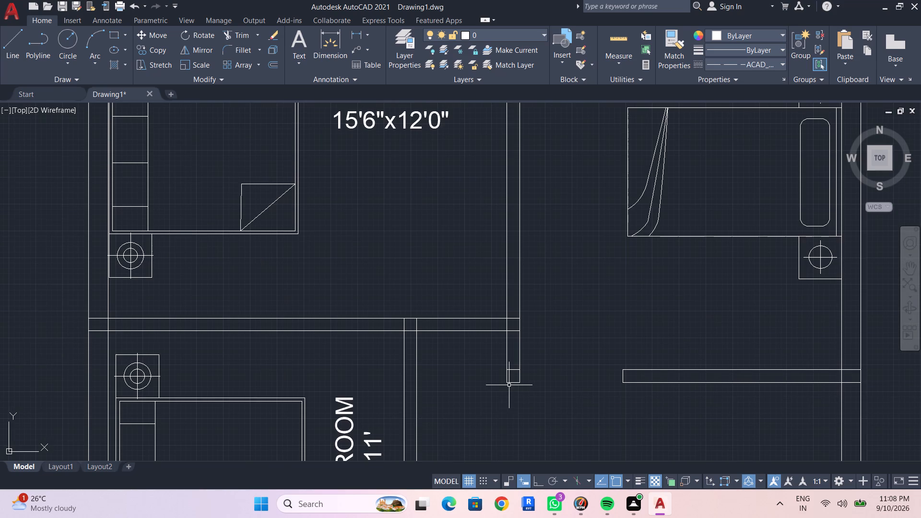
pyautogui.press('Escape')
pyautogui.write('TR')
pyautogui.press('Return')
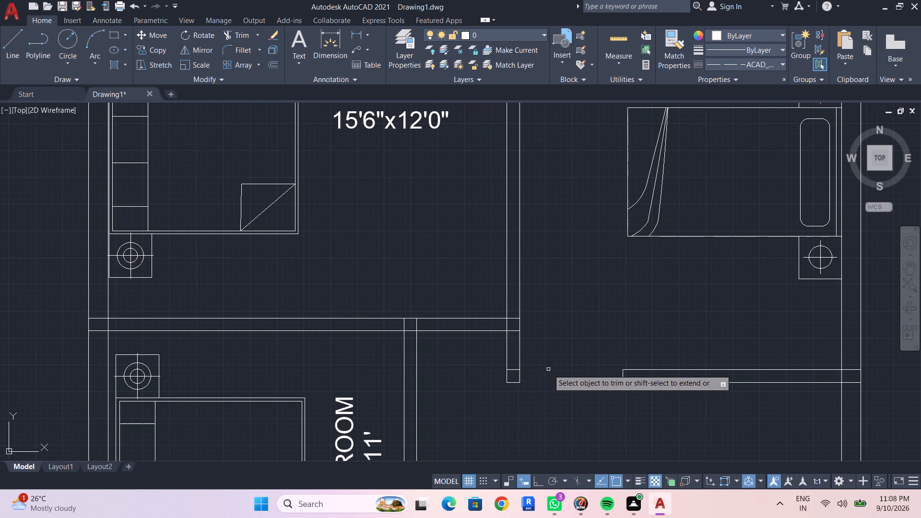
pyautogui.click(512, 369)
pyautogui.press('Escape')
pyautogui.press('Escape')
# Scale the spare door block outside the plan by reference from its hinge corner, making the opening width 4'.
pyautogui.scroll(-1, 532, 395)
pyautogui.moveTo(534, 396); pyautogui.dragTo(555, 374, button='middle')
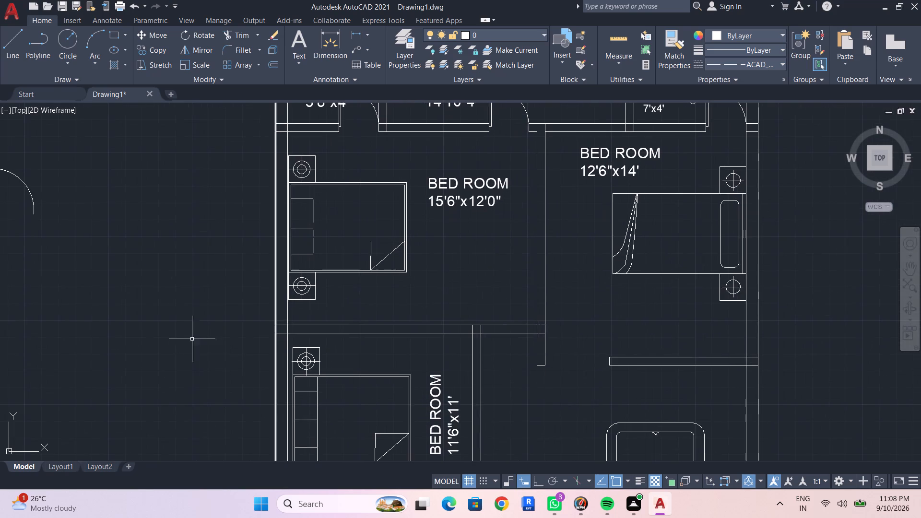
pyautogui.moveTo(99, 287); pyautogui.dragTo(248, 307, button='middle')
pyautogui.click(164, 198)
pyautogui.write('SC')
pyautogui.press('space')
pyautogui.click(142, 234)
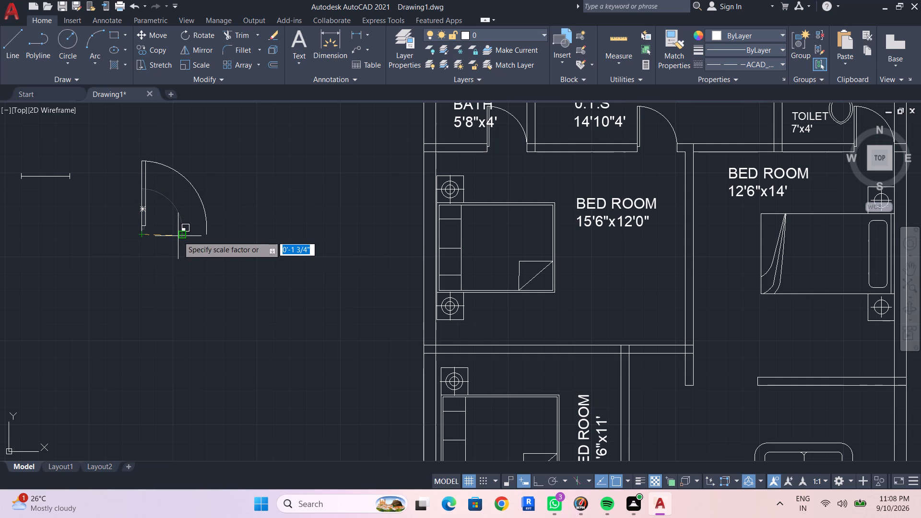
pyautogui.write('R')
pyautogui.press('space')
pyautogui.click(142, 235)
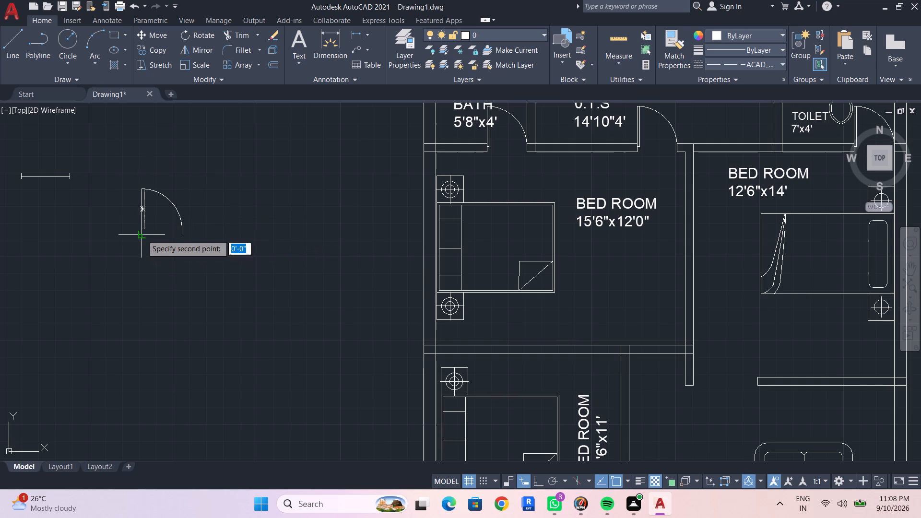
pyautogui.click(181, 235)
pyautogui.press('4')
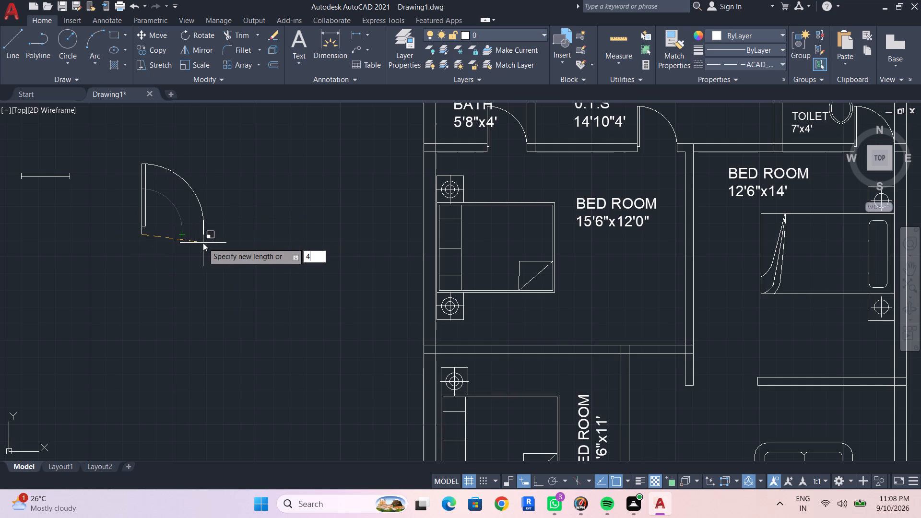
pyautogui.press("'")
pyautogui.press('Return')
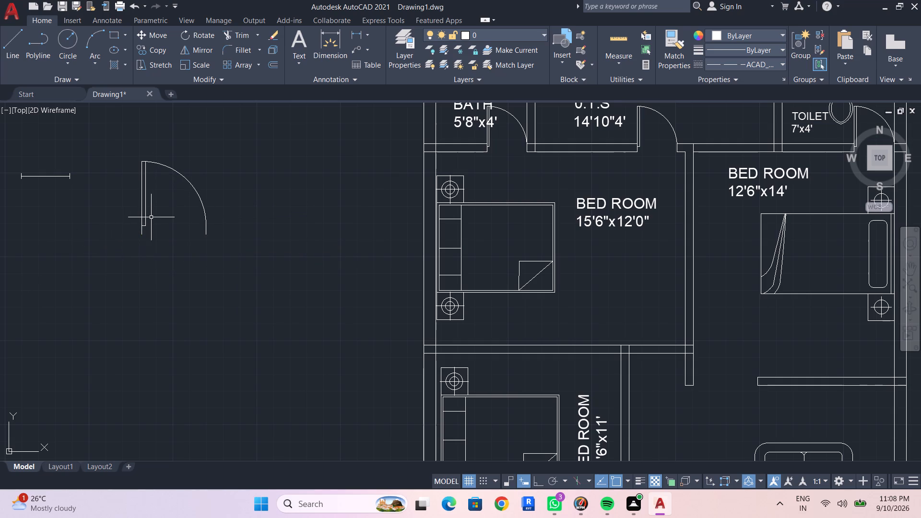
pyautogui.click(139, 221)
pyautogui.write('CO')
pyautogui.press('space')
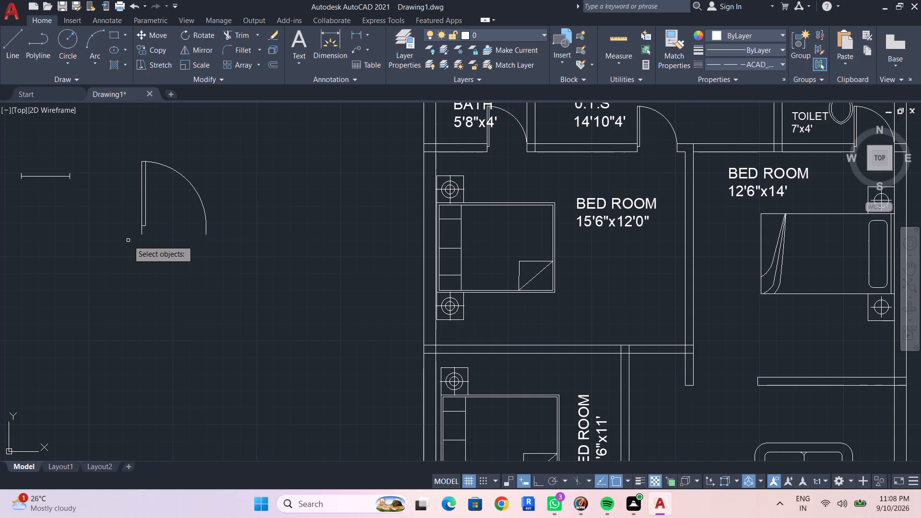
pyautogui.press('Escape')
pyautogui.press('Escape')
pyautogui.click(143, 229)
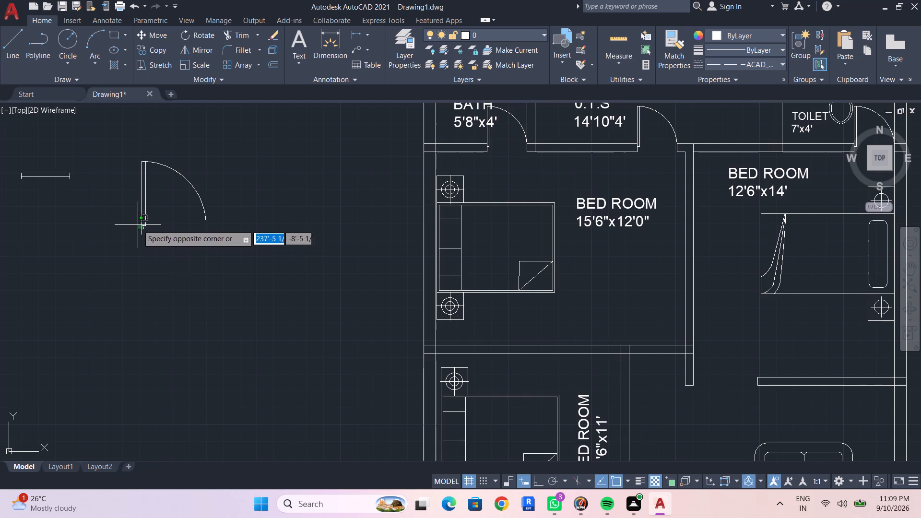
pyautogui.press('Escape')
# Copy the spare door by its hinge corner to the lower right corner of the wall stub at the 12'6"x14' bedroom doorway.
pyautogui.click(142, 224)
pyautogui.write('CO')
pyautogui.press('space')
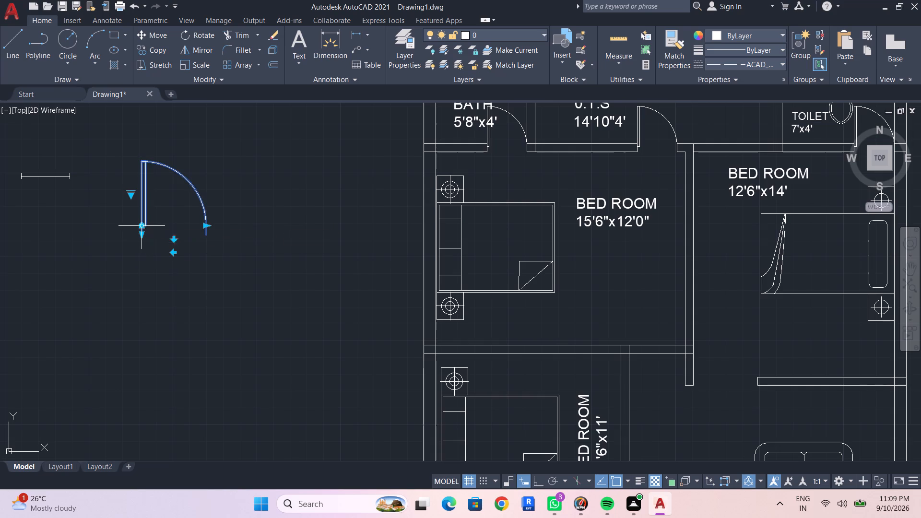
pyautogui.click(142, 236)
pyautogui.moveTo(703, 293); pyautogui.dragTo(703, 296, button='middle')
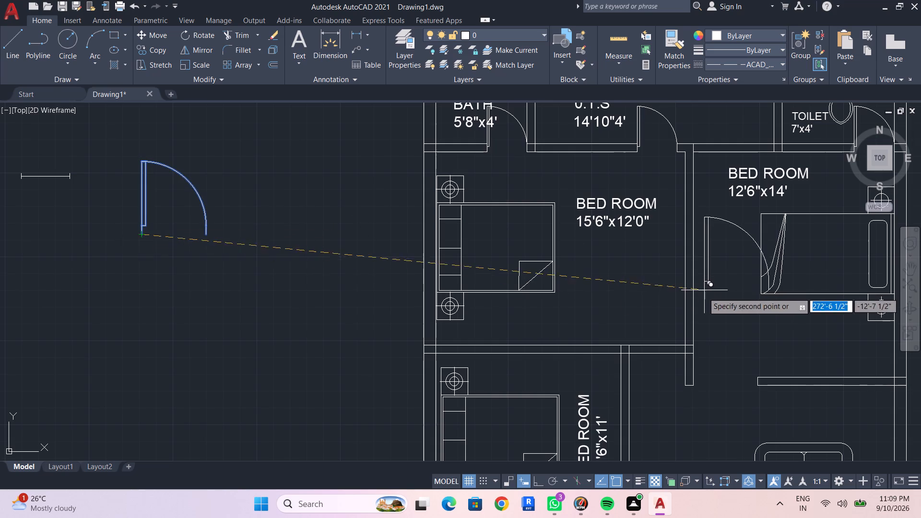
pyautogui.moveTo(703, 296); pyautogui.dragTo(336, 292, button='middle')
pyautogui.scroll(2, 341, 382)
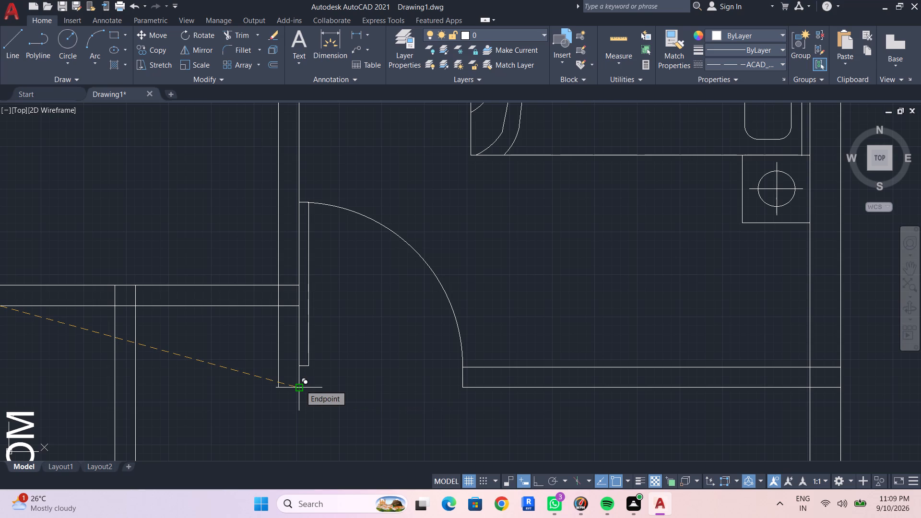
pyautogui.click(300, 385)
pyautogui.scroll(-2, 365, 377)
pyautogui.moveTo(365, 377); pyautogui.dragTo(388, 353, button='middle')
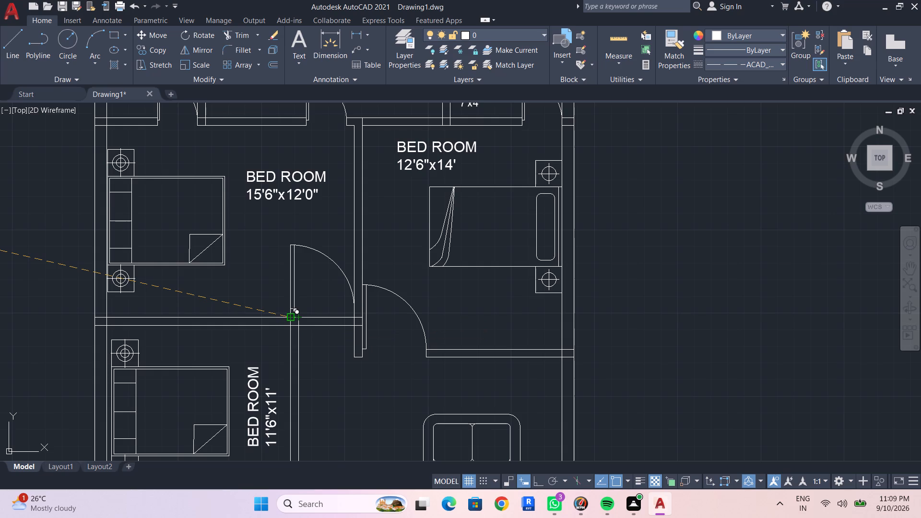
pyautogui.press('Escape')
pyautogui.moveTo(308, 372); pyautogui.dragTo(311, 361, button='middle')
pyautogui.press('Escape')
pyautogui.press('Escape')
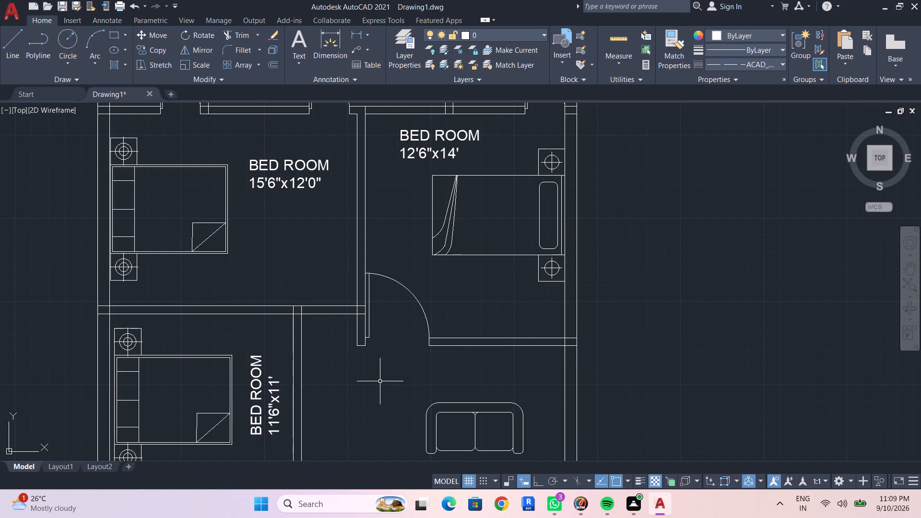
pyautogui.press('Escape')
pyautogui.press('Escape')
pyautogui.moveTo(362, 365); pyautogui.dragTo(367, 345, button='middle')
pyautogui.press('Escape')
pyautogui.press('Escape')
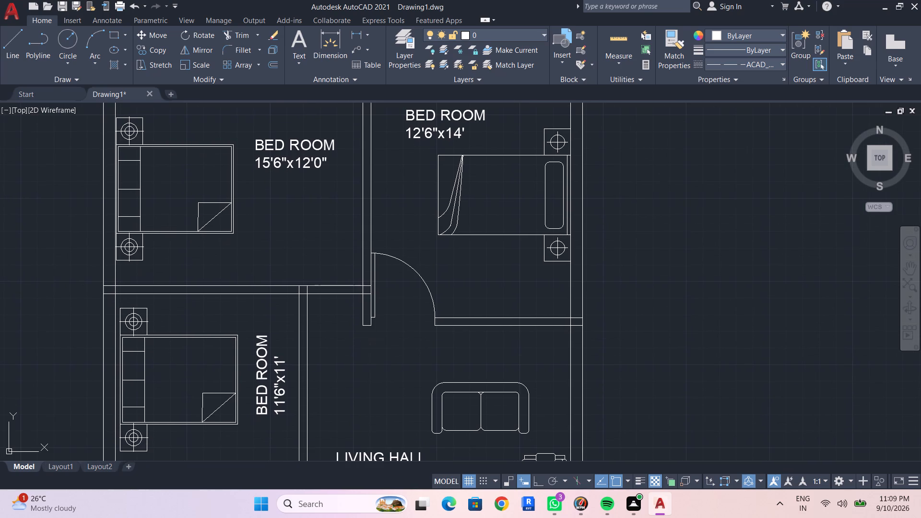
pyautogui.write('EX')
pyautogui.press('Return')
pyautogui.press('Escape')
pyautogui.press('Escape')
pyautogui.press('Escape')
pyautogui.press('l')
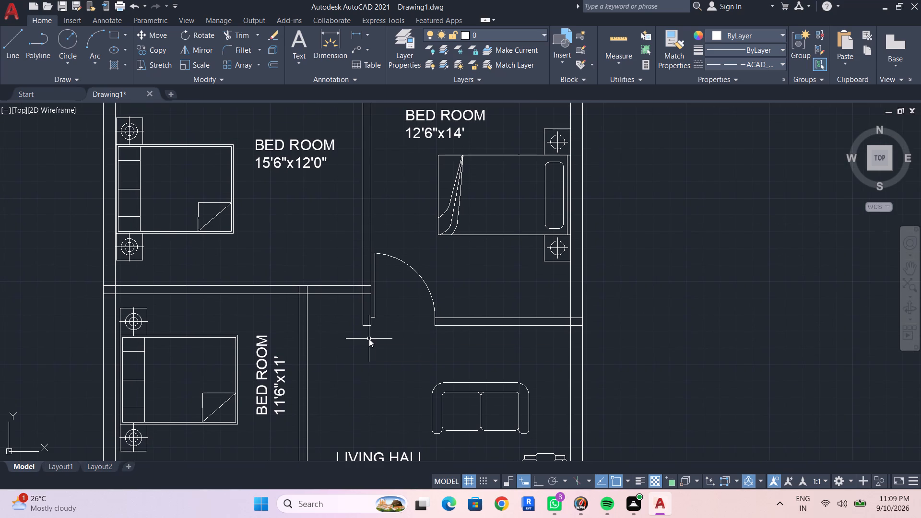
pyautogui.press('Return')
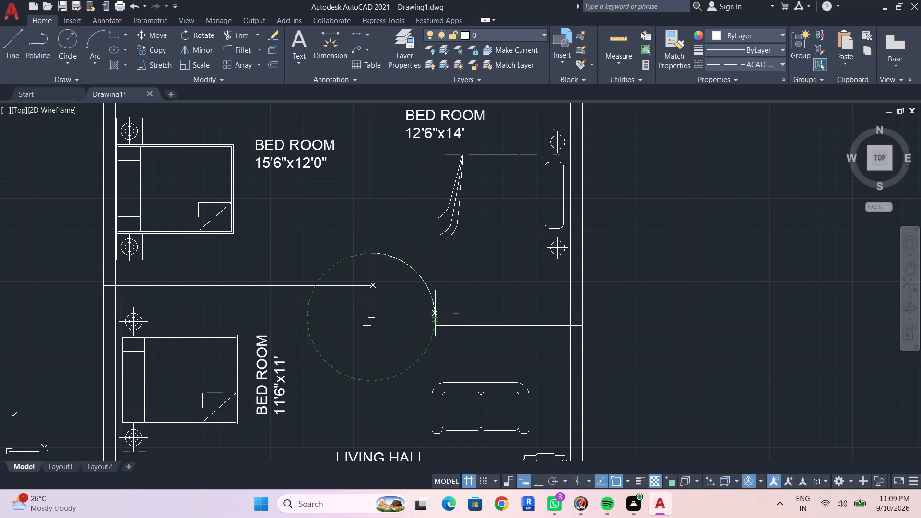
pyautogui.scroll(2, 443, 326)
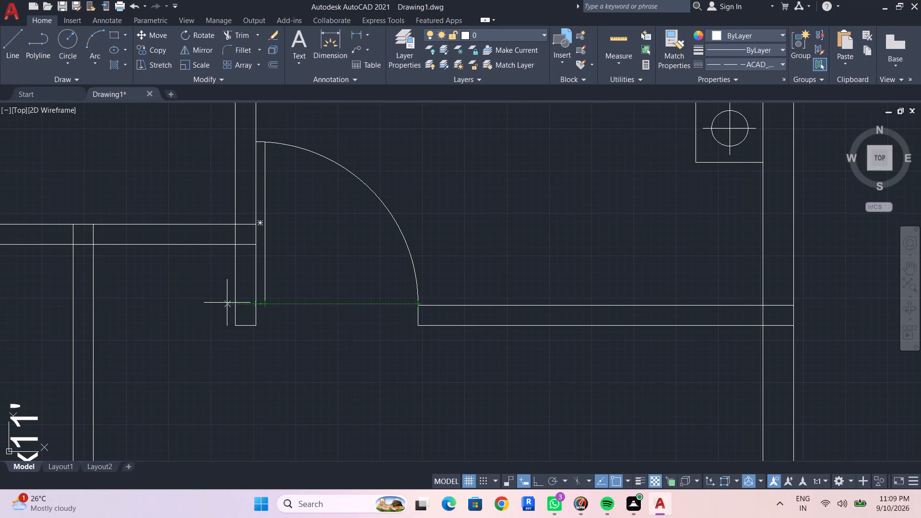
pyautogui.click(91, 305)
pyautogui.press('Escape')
# Draw a horizontal line from the doorway's right jamb top corner leftward, perpendicular to the 11'6"x11' bedroom's right wall.
pyautogui.press('l')
pyautogui.press('Return')
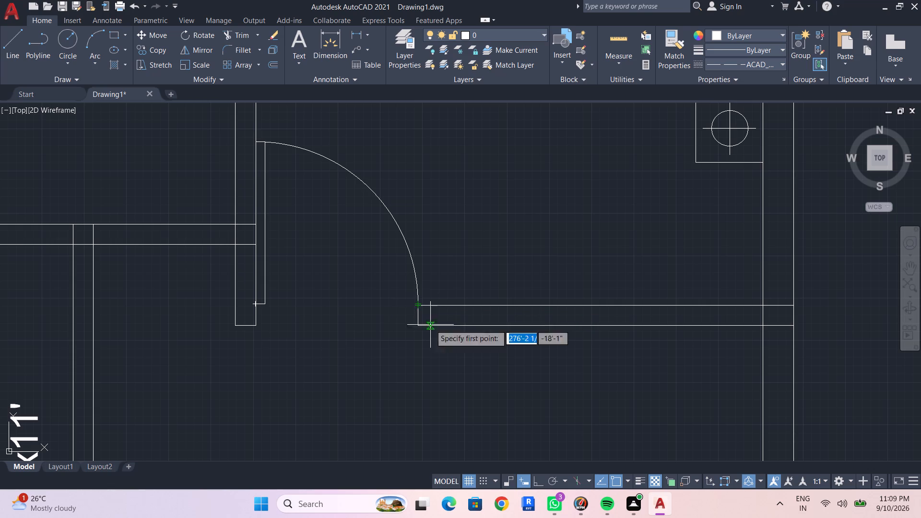
pyautogui.click(419, 306)
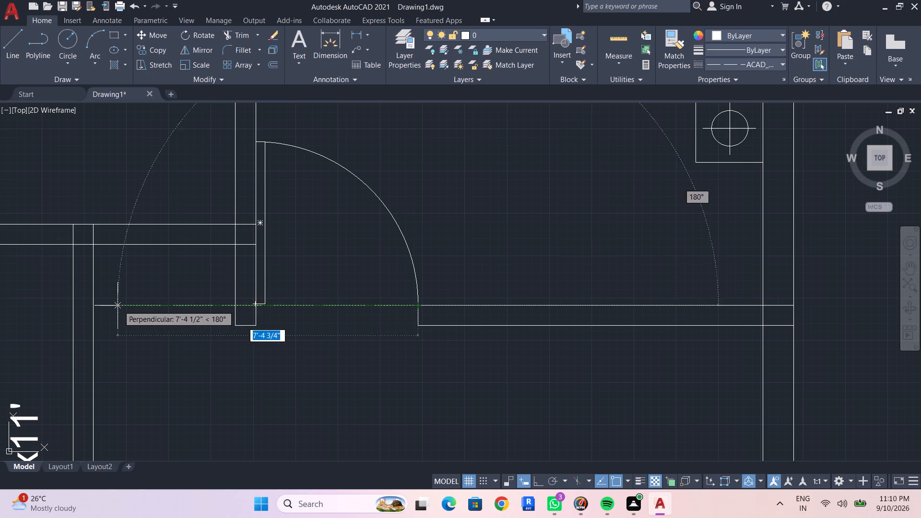
pyautogui.click(92, 305)
pyautogui.press('Escape')
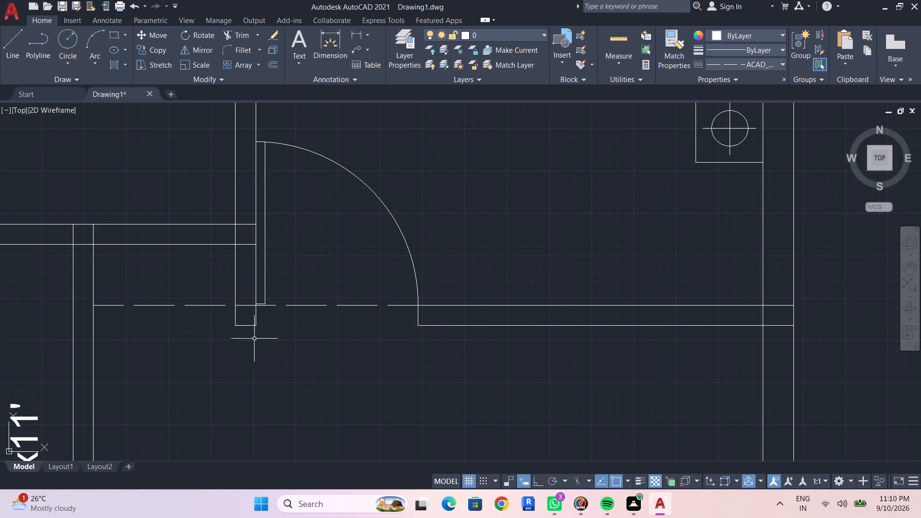
# Set the new horizontal line's linetype to ByLayer.
pyautogui.click(309, 306)
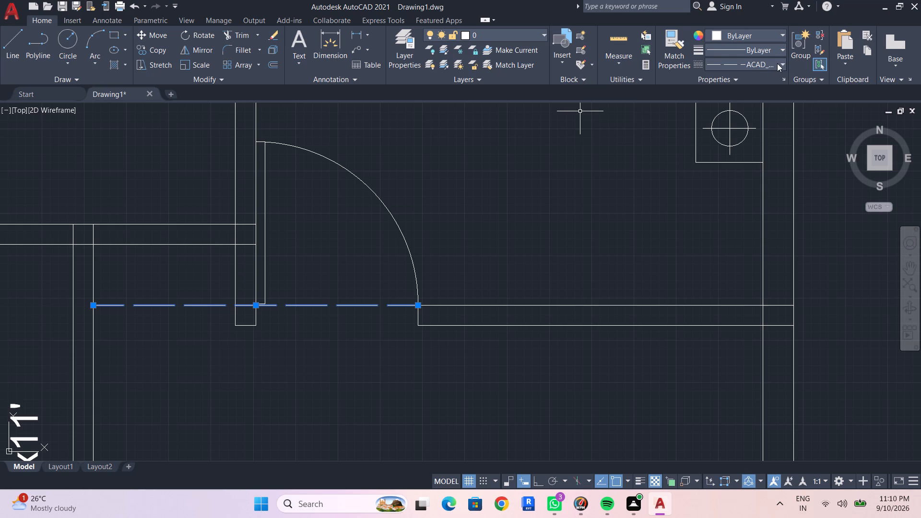
pyautogui.click(777, 63)
pyautogui.click(756, 82)
pyautogui.press('Escape')
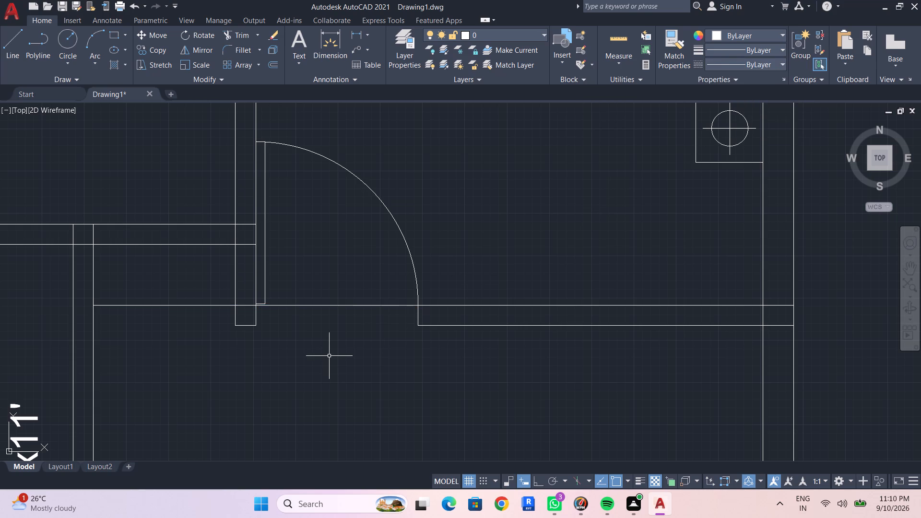
pyautogui.press('Escape')
pyautogui.press('Escape')
# Extend the horizontal line at the doorway to the far line of the 11'6"x11' bedroom's right wall.
pyautogui.press('s')
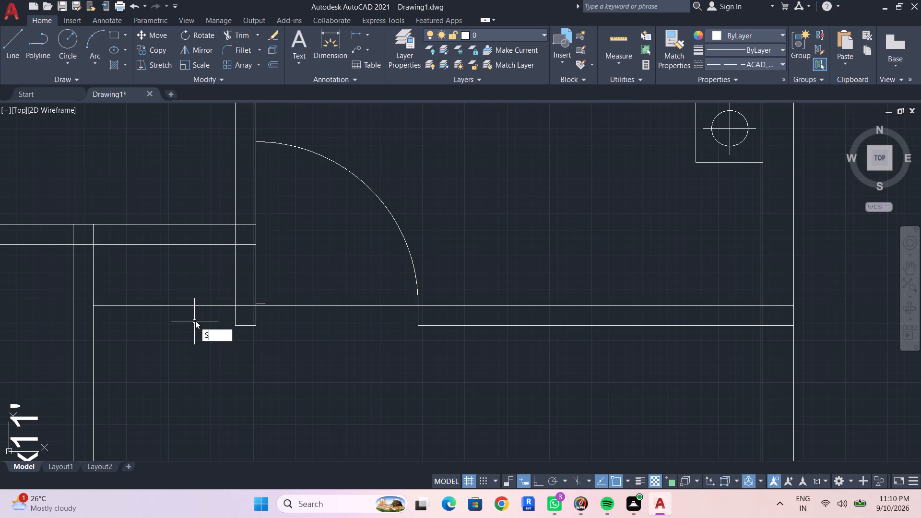
pyautogui.press('Escape')
pyautogui.press('Escape')
pyautogui.press('e')
pyautogui.press('x')
pyautogui.press('space')
pyautogui.click(135, 306)
pyautogui.press('Escape')
pyautogui.press('Escape')
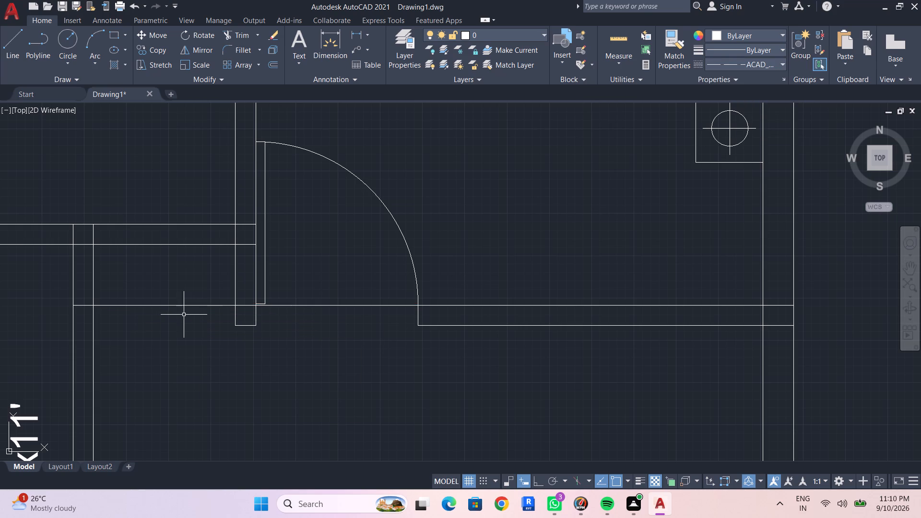
pyautogui.press('Escape')
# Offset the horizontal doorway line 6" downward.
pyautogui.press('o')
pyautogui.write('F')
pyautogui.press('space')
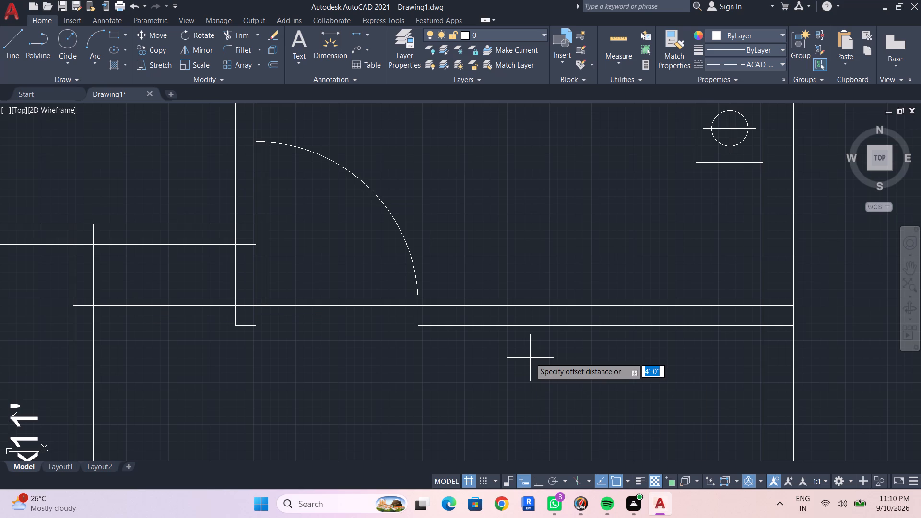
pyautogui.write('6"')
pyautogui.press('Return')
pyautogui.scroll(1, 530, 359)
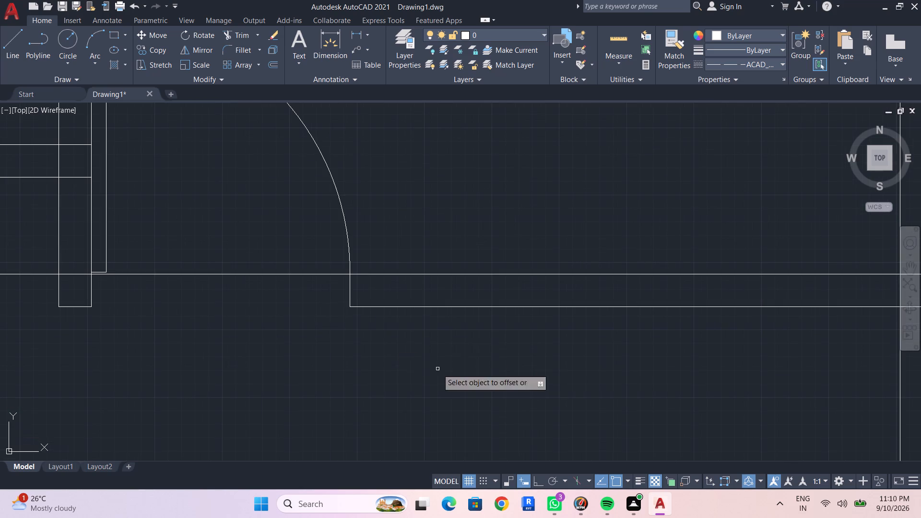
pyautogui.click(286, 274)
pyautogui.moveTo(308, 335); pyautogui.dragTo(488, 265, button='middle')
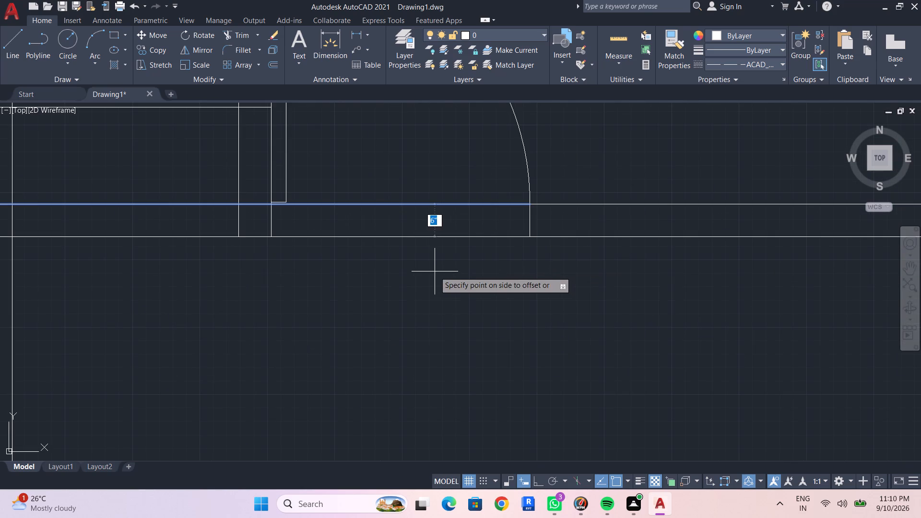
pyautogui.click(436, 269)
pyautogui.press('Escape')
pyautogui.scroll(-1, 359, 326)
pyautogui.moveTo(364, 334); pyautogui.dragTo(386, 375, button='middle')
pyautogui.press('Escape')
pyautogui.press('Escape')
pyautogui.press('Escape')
# Trim both horizontal wall lines between the 11'6"x11' bedroom's right wall and the dividing wall, including the pieces crossing the dividing wall.
pyautogui.write('TR')
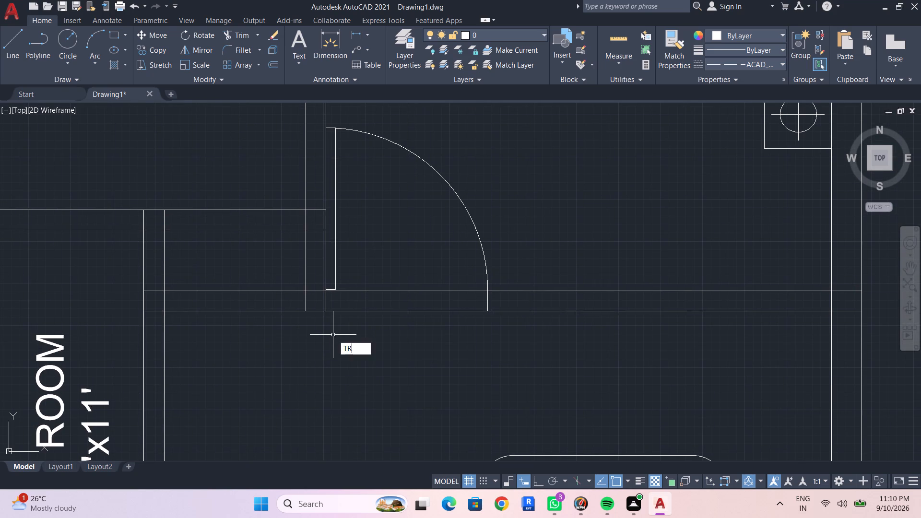
pyautogui.press('Return')
pyautogui.click(294, 209)
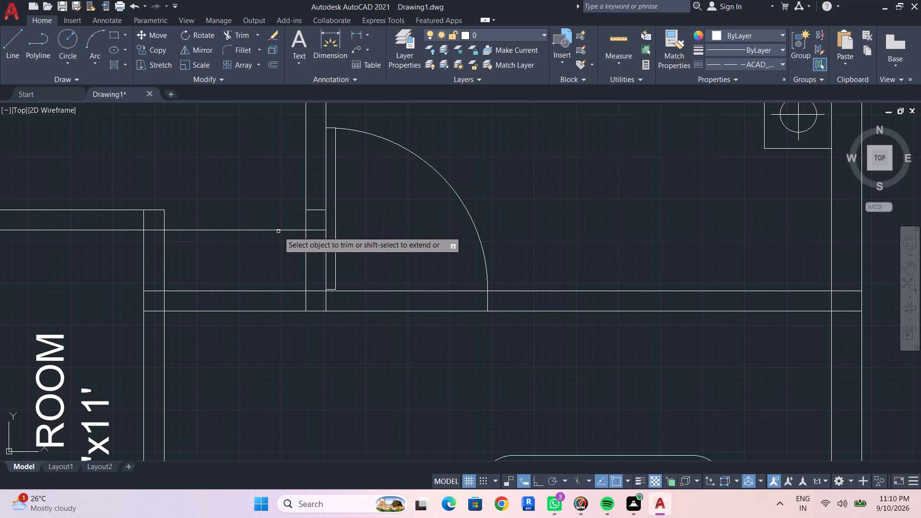
pyautogui.click(278, 230)
pyautogui.click(318, 208)
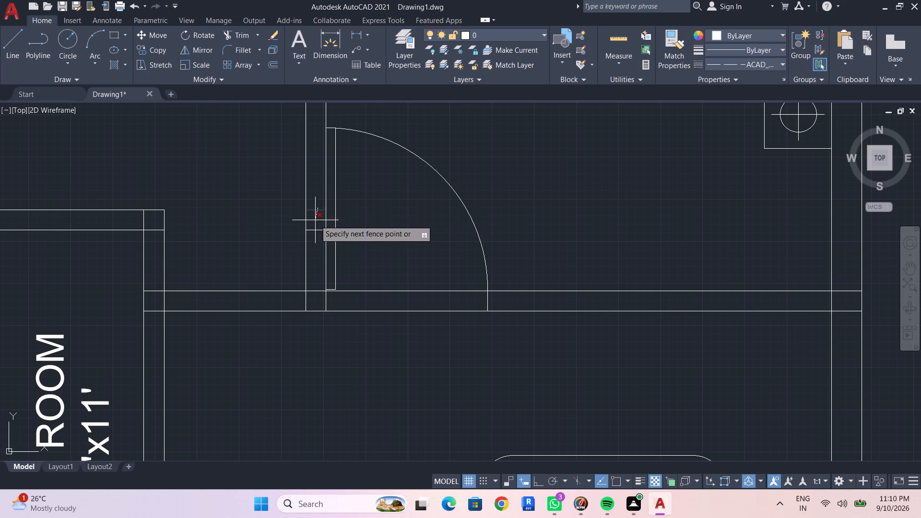
pyautogui.moveTo(319, 203); pyautogui.dragTo(319, 237)
pyautogui.moveTo(317, 187); pyautogui.dragTo(317, 233)
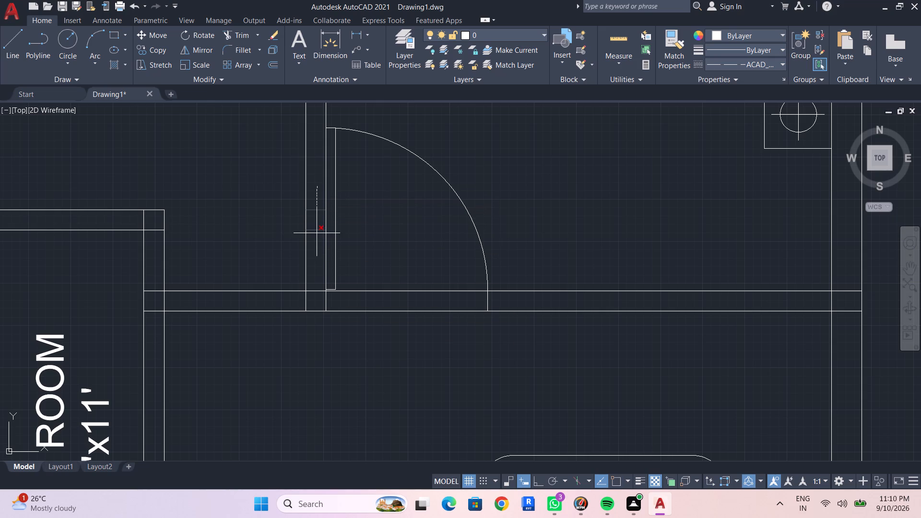
pyautogui.moveTo(317, 233); pyautogui.dragTo(316, 242)
pyautogui.press('Escape')
pyautogui.moveTo(354, 327); pyautogui.dragTo(360, 320, button='middle')
pyautogui.press('Escape')
# Copy the 12'6"x14' bedroom's door by its hinge corner to the left end of the horizontal guide line.
pyautogui.click(342, 255)
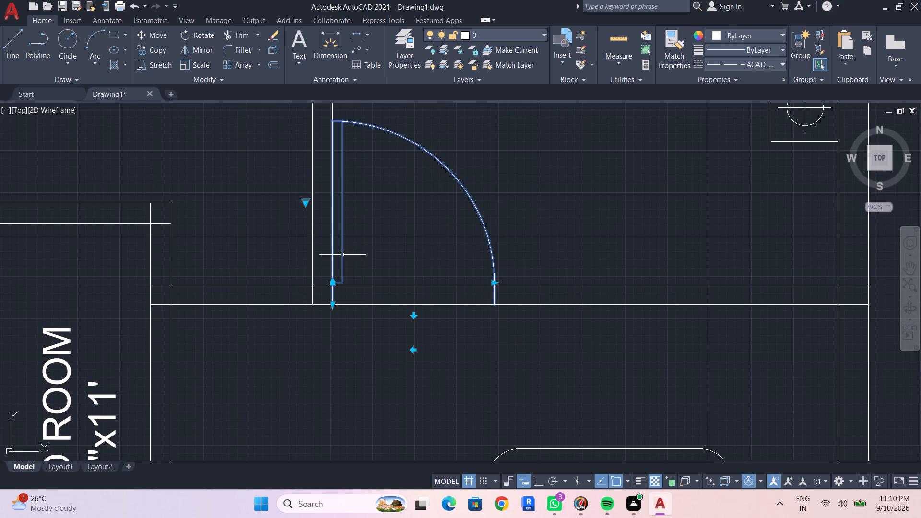
pyautogui.write('CP')
pyautogui.press('BackSpace')
pyautogui.press('o')
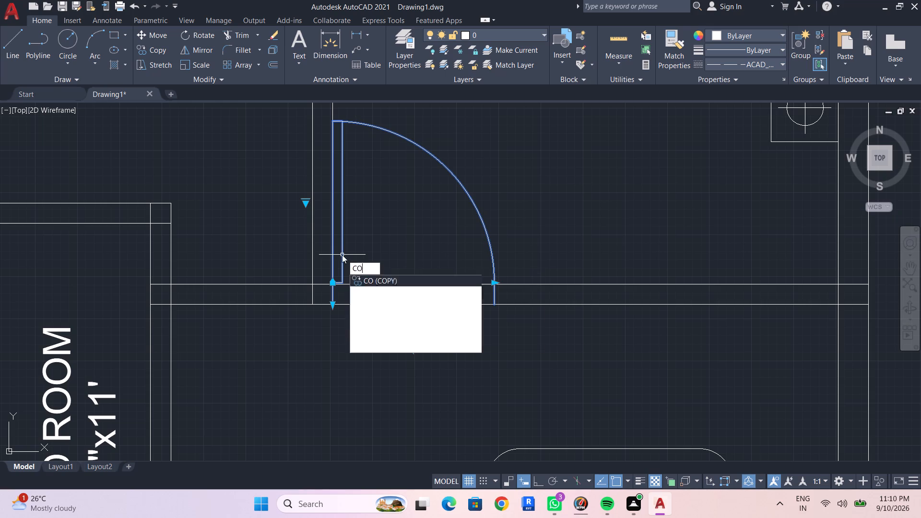
pyautogui.press('Return')
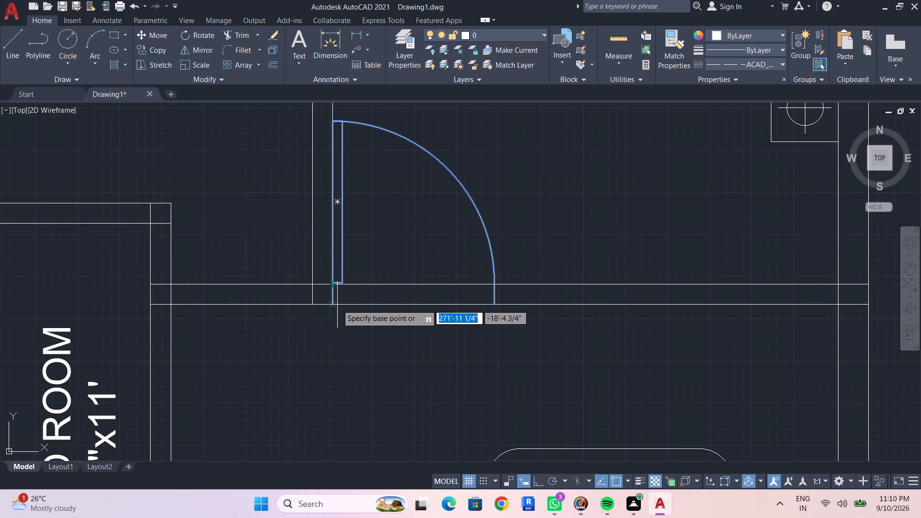
pyautogui.click(332, 280)
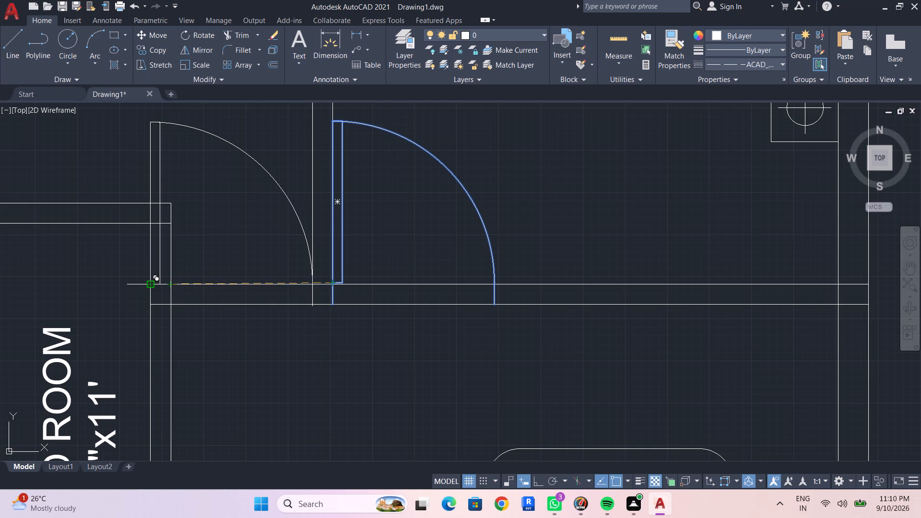
pyautogui.click(148, 286)
pyautogui.press('Escape')
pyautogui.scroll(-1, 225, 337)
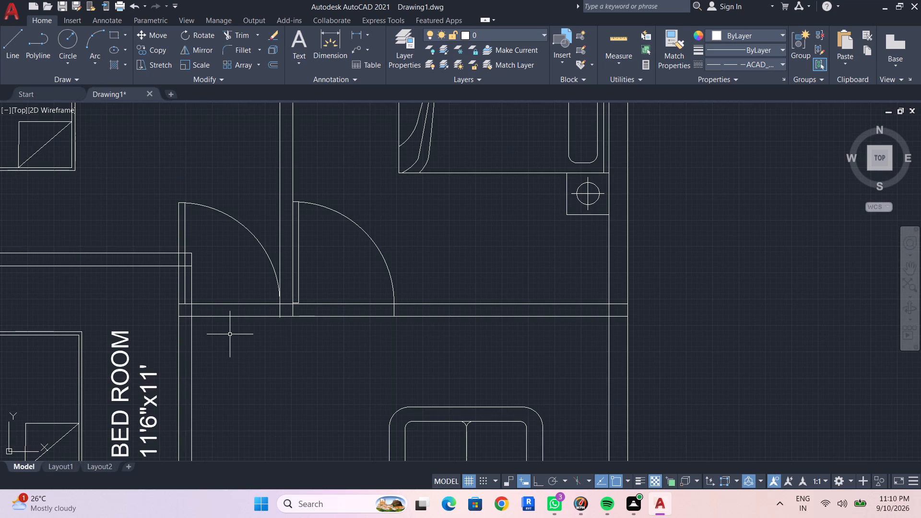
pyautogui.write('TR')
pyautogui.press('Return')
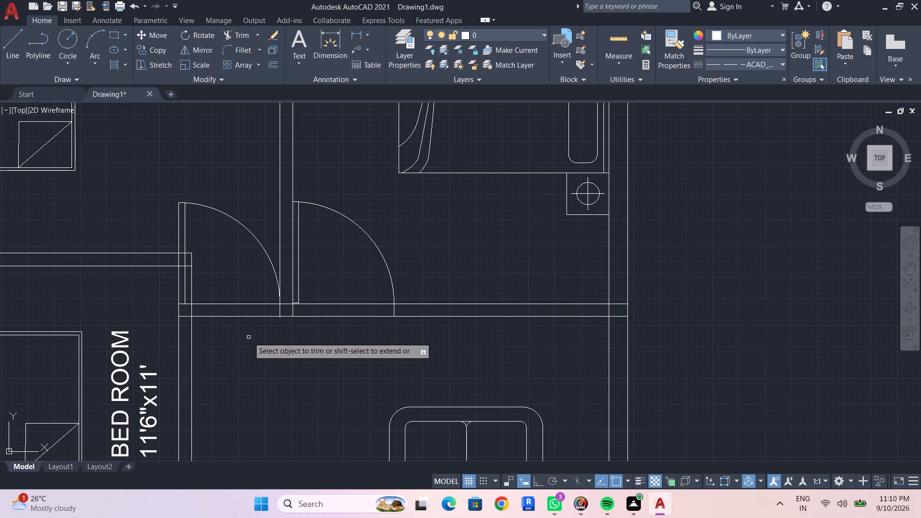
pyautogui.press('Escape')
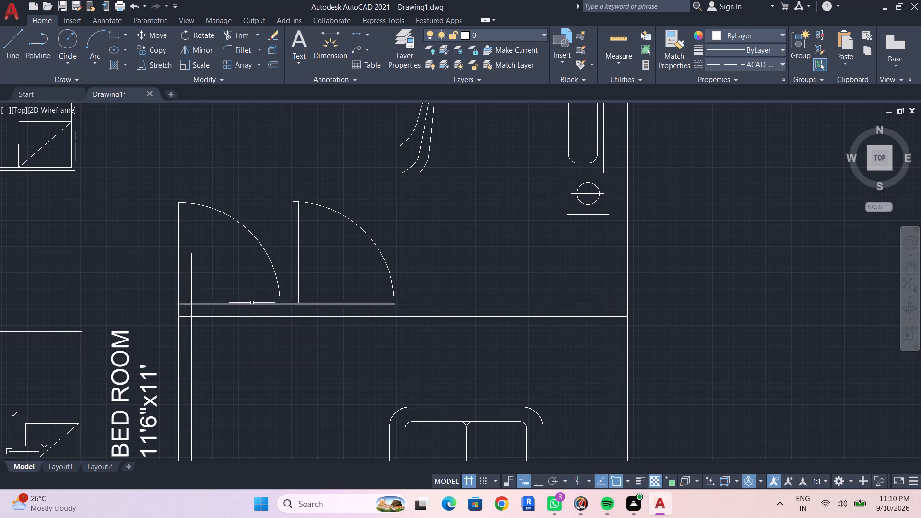
# Delete the two horizontal guide lines running across both doorways.
pyautogui.click(252, 302)
pyautogui.press('Escape')
pyautogui.click(252, 303)
pyautogui.press('Delete')
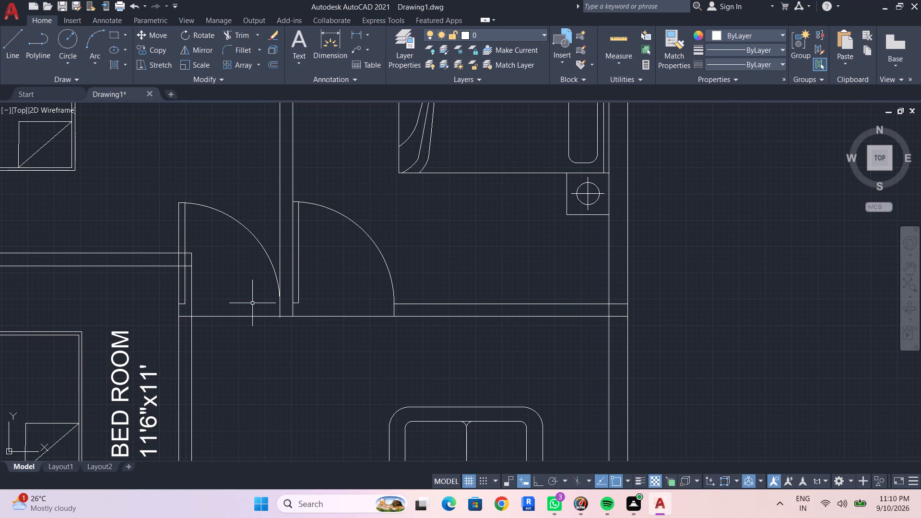
pyautogui.click(262, 317)
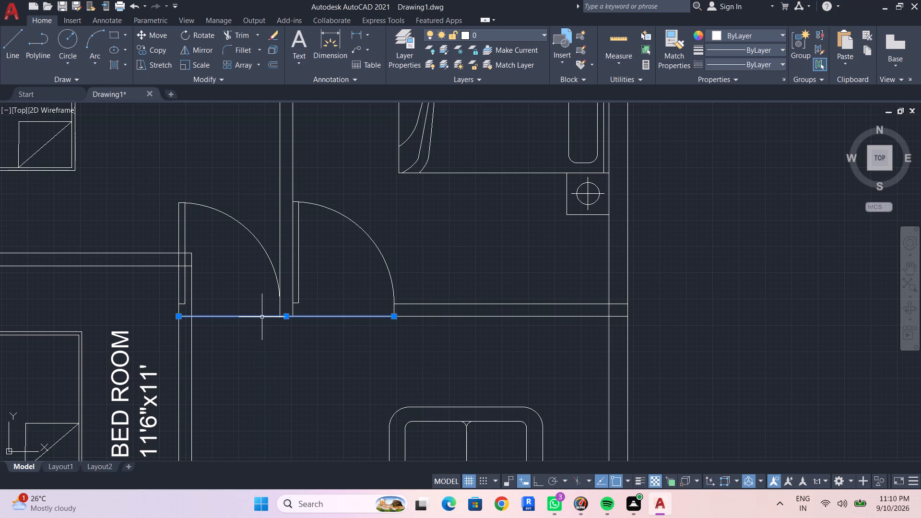
pyautogui.press('Delete')
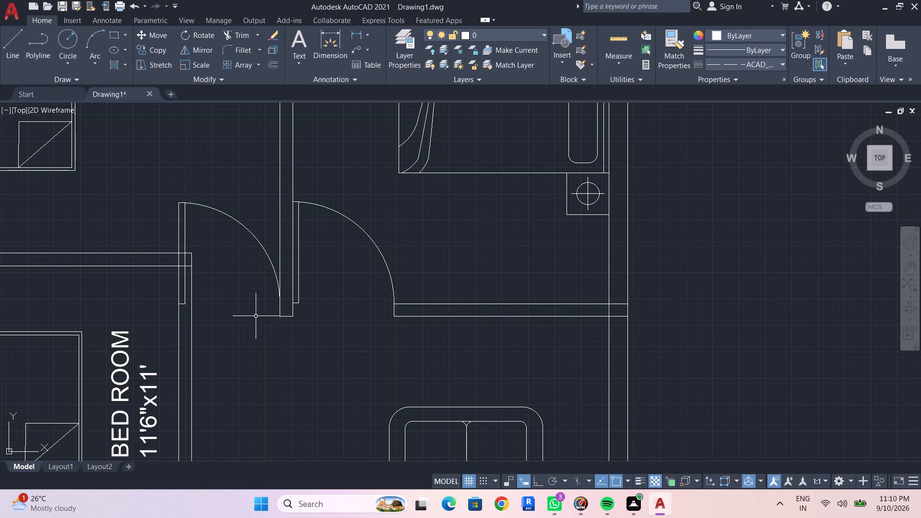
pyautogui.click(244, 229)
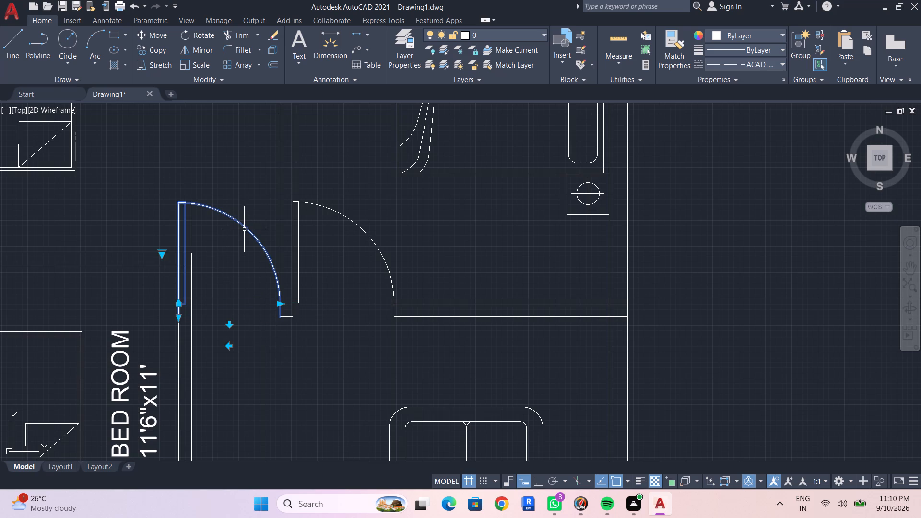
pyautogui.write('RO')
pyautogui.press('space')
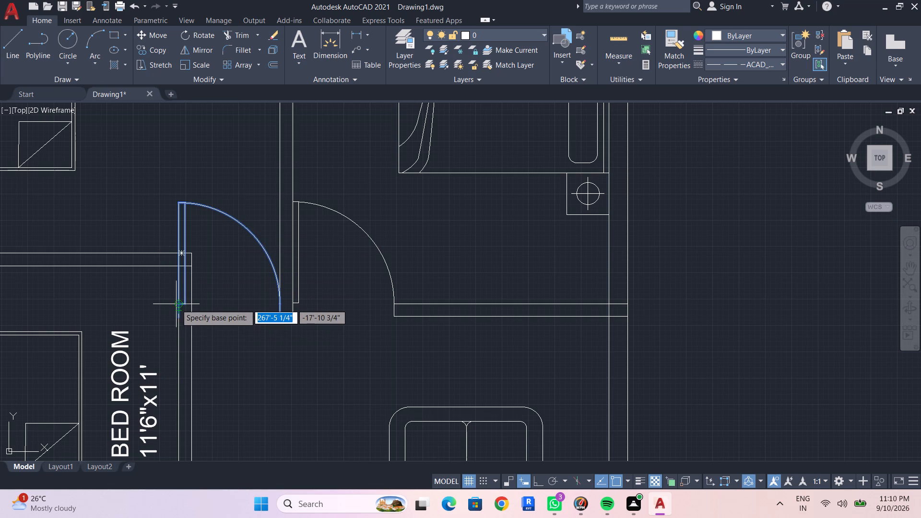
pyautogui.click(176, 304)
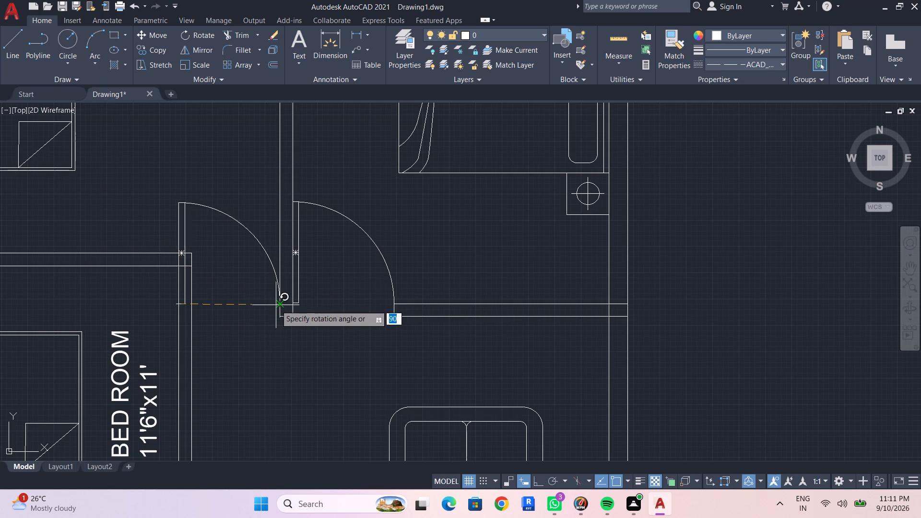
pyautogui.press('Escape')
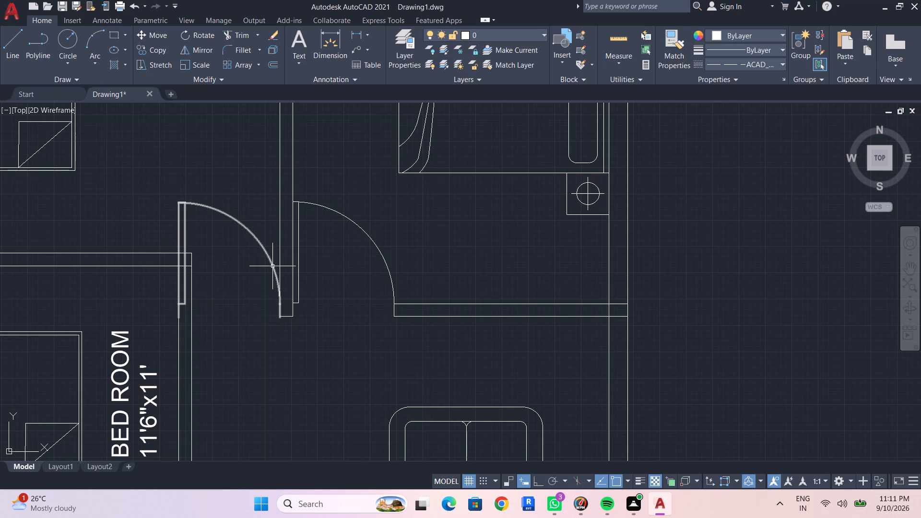
# Flip the copied door horizontally so that it hinges on the dividing wall between the two upper bedrooms.
pyautogui.click(272, 266)
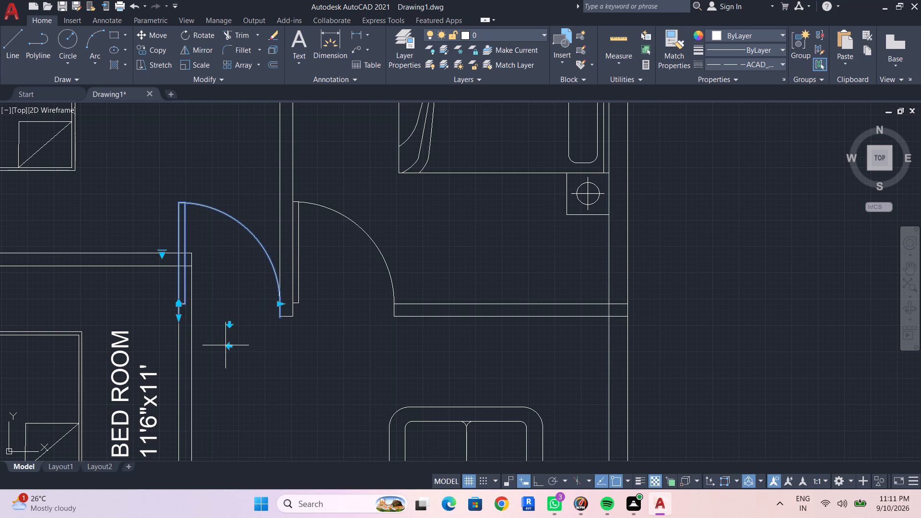
pyautogui.click(225, 345)
pyautogui.press('Escape')
pyautogui.click(230, 347)
pyautogui.press('Escape')
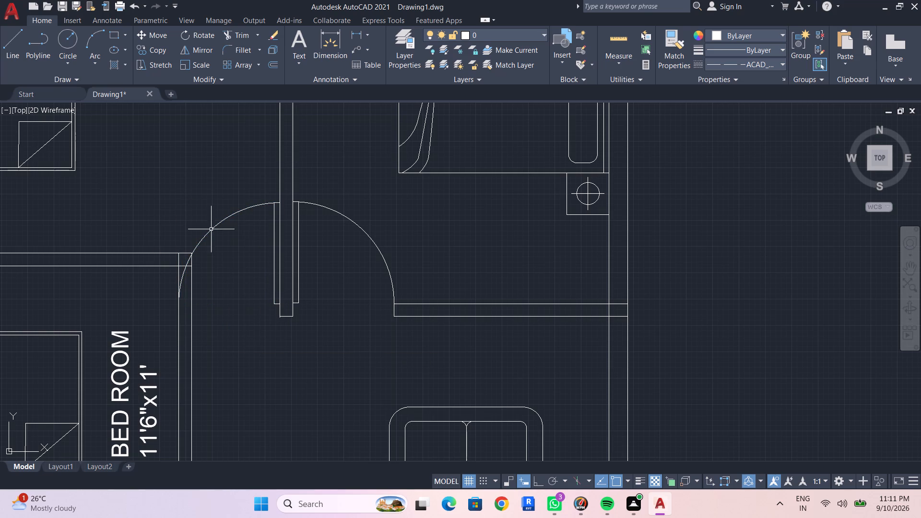
# Add the multiline text label D1 just below the bath door opening in the 15'6"x12'0" bedroom.
pyautogui.scroll(-1, 236, 315)
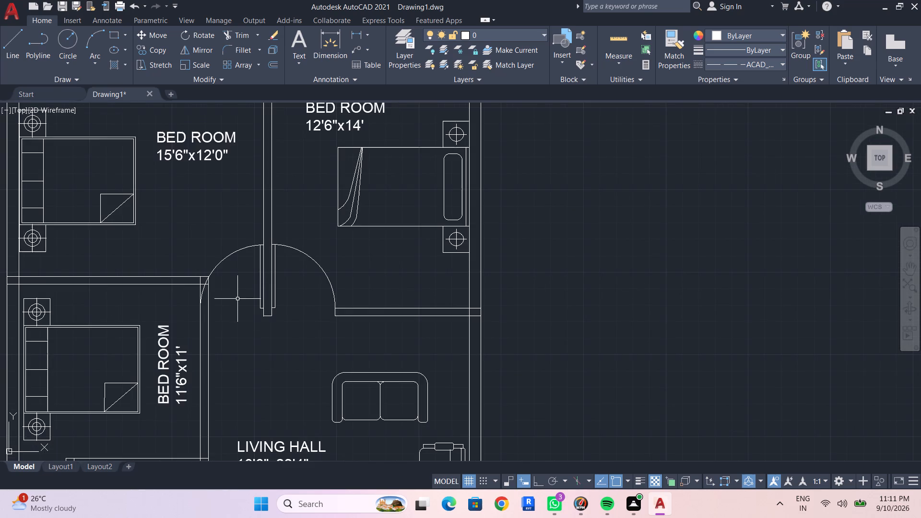
pyautogui.scroll(-2, 241, 314)
pyautogui.moveTo(243, 319); pyautogui.dragTo(243, 306, button='middle')
pyautogui.middleClick(251, 325)
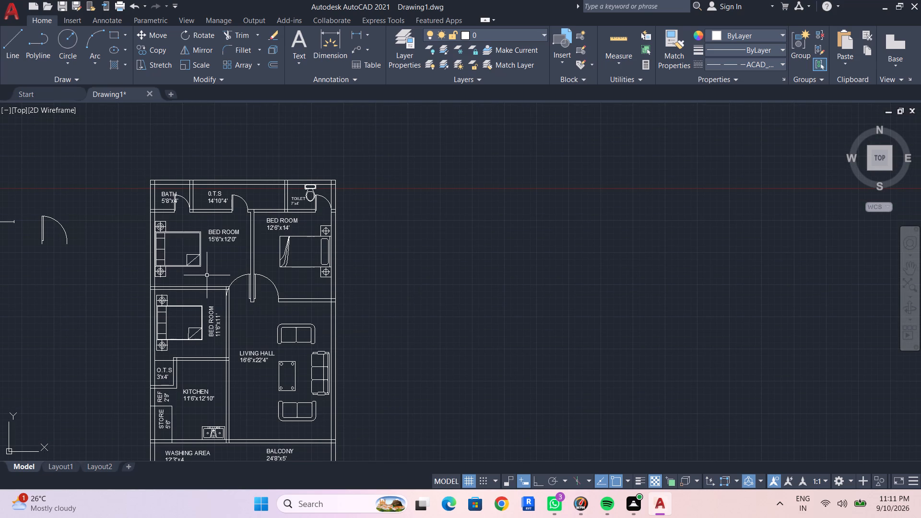
pyautogui.scroll(3, 180, 216)
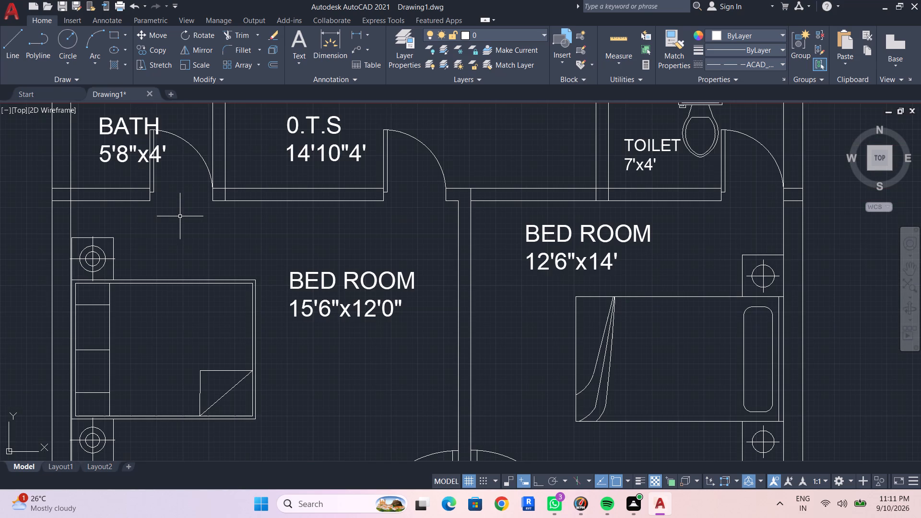
pyautogui.scroll(-2, 190, 224)
pyautogui.write('T')
pyautogui.press('space')
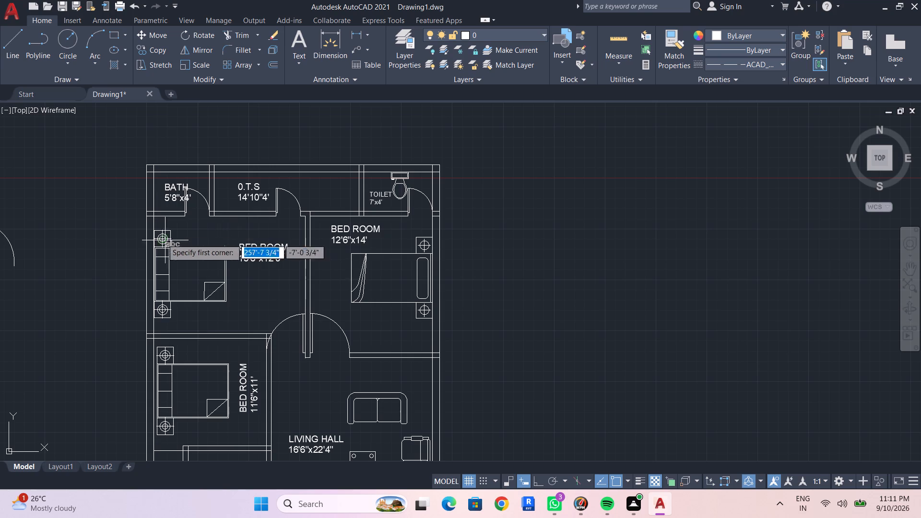
pyautogui.scroll(3, 163, 224)
pyautogui.click(259, 204)
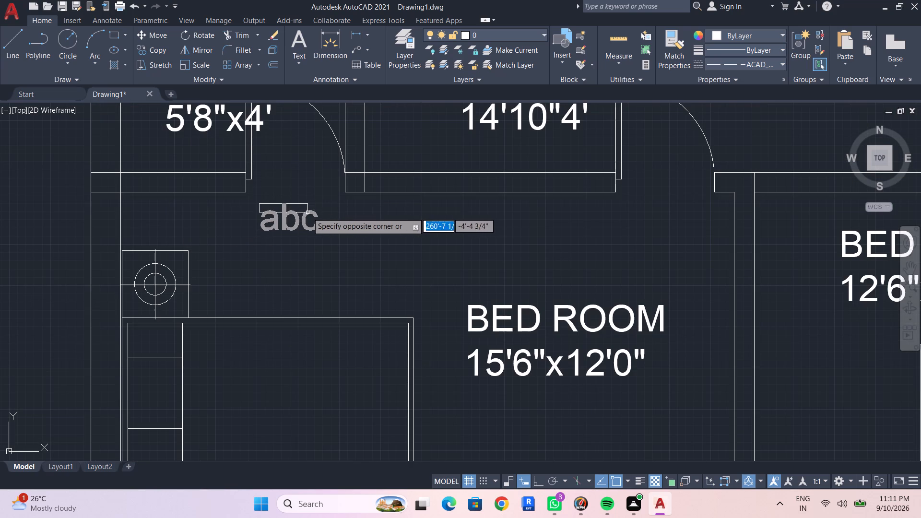
pyautogui.click(332, 214)
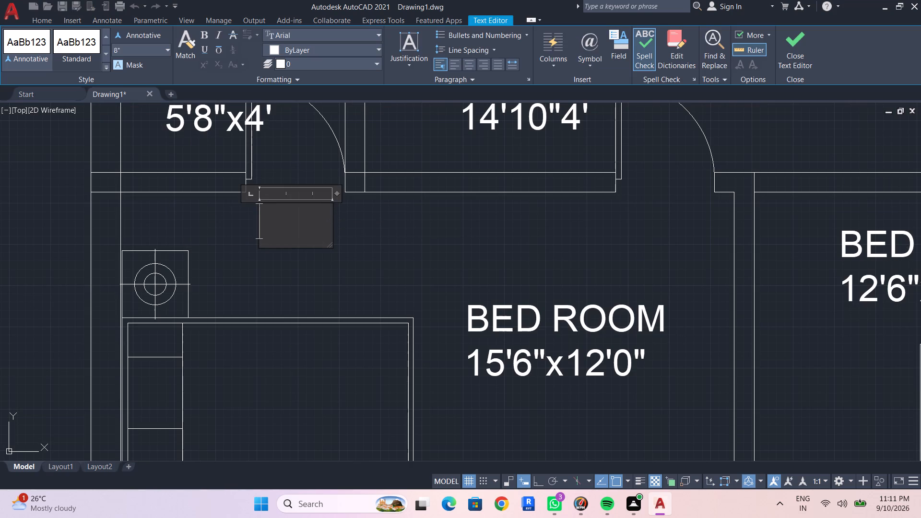
pyautogui.write('D1')
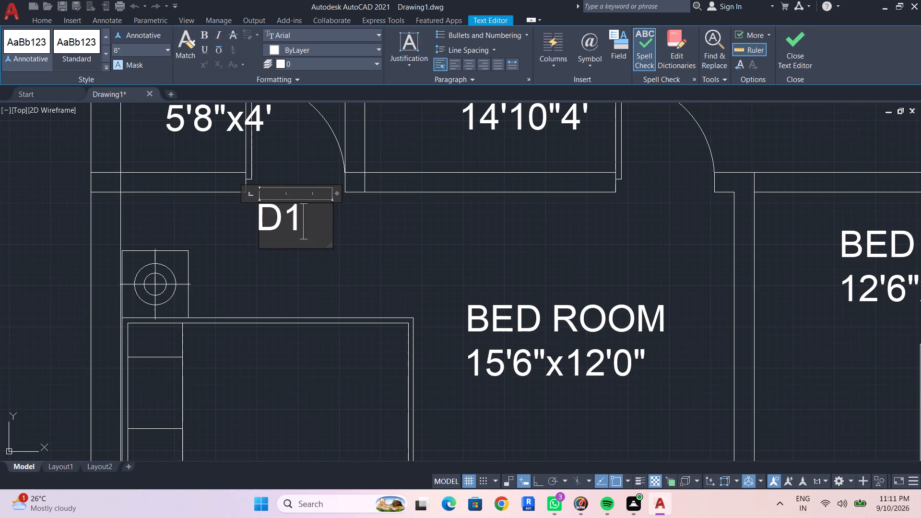
pyautogui.click(331, 273)
# Copy the D1 label horizontally to below the 14'10"x4' O.T.S door and below the toilet door.
pyautogui.click(294, 210)
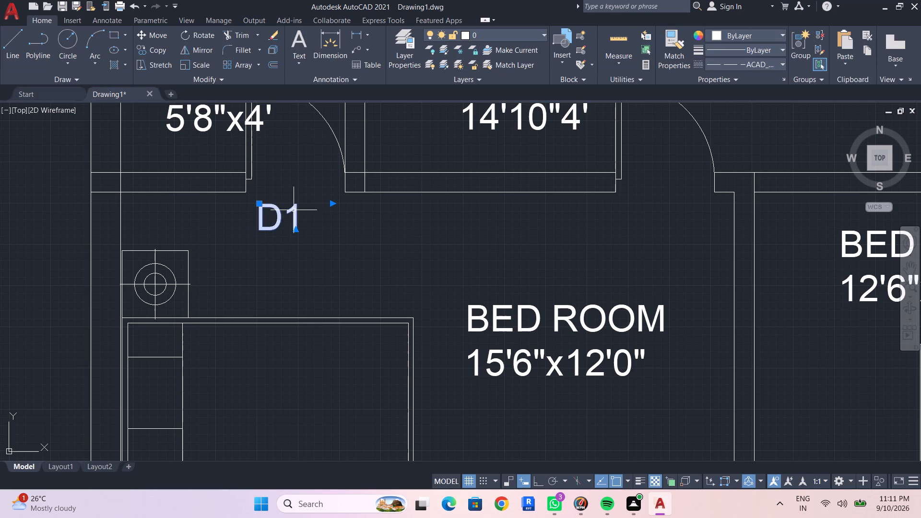
pyautogui.write('CO')
pyautogui.press('space')
pyautogui.click(295, 211)
pyautogui.moveTo(723, 171); pyautogui.dragTo(671, 188, button='middle')
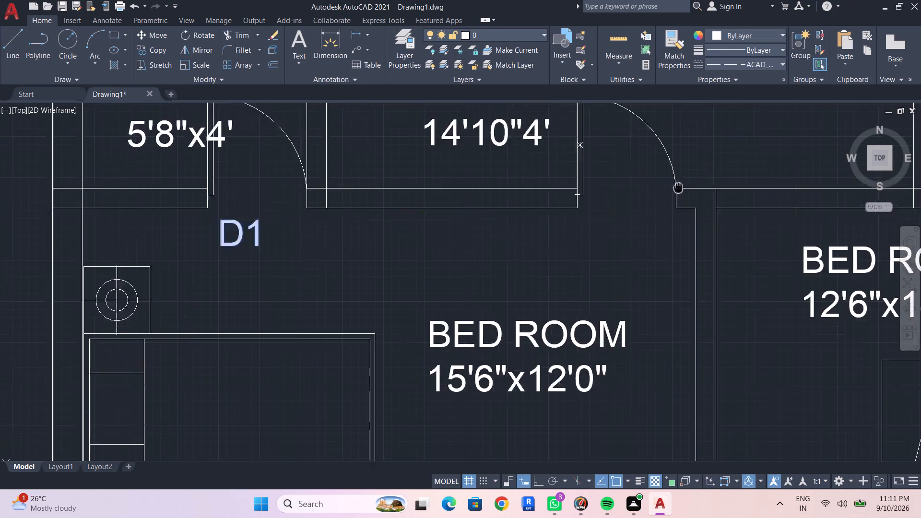
pyautogui.moveTo(671, 188); pyautogui.dragTo(606, 177, button='middle')
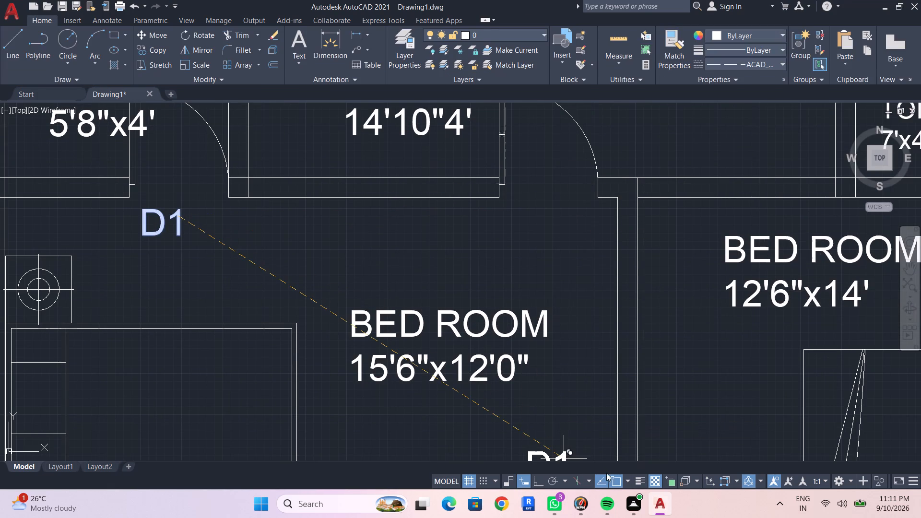
pyautogui.moveTo(538, 479); pyautogui.dragTo(542, 465)
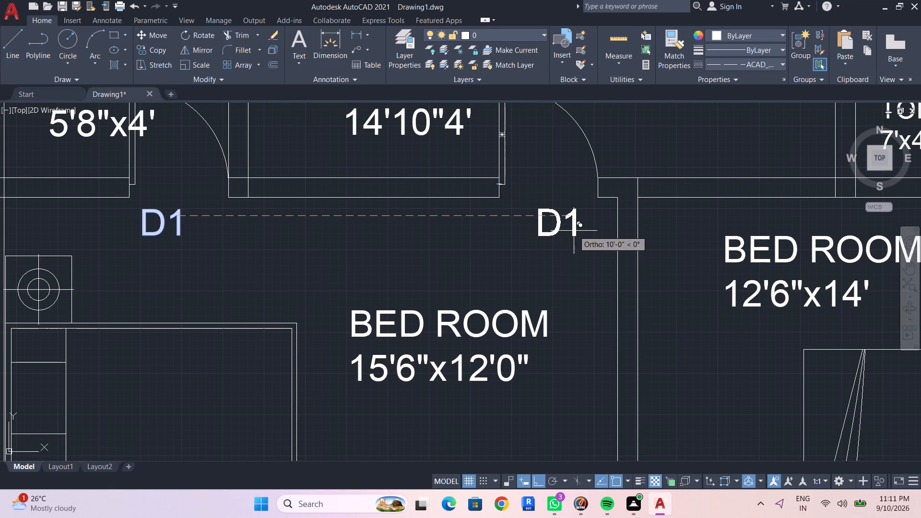
pyautogui.click(574, 230)
pyautogui.moveTo(708, 221); pyautogui.dragTo(375, 225, button='middle')
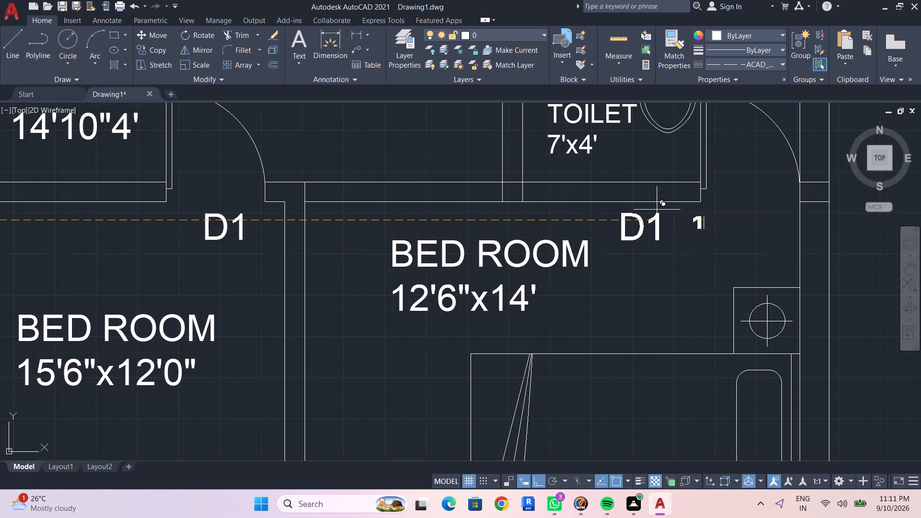
pyautogui.click(769, 202)
# With ortho off, place two more D1 copies inside the swings of the paired doors between the upper bedrooms and the living hall.
pyautogui.moveTo(661, 353); pyautogui.dragTo(645, 189, button='middle')
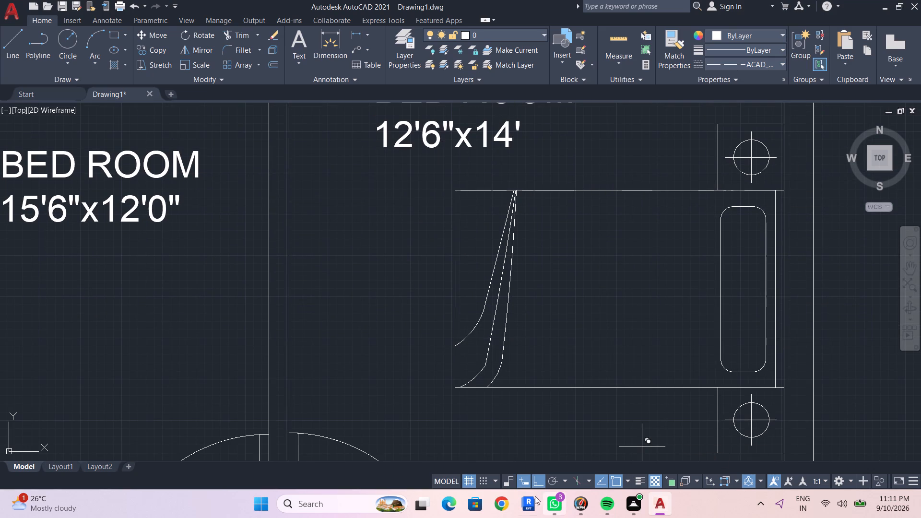
pyautogui.click(538, 480)
pyautogui.moveTo(311, 358); pyautogui.dragTo(393, 263, button='middle')
pyautogui.scroll(-4, 391, 290)
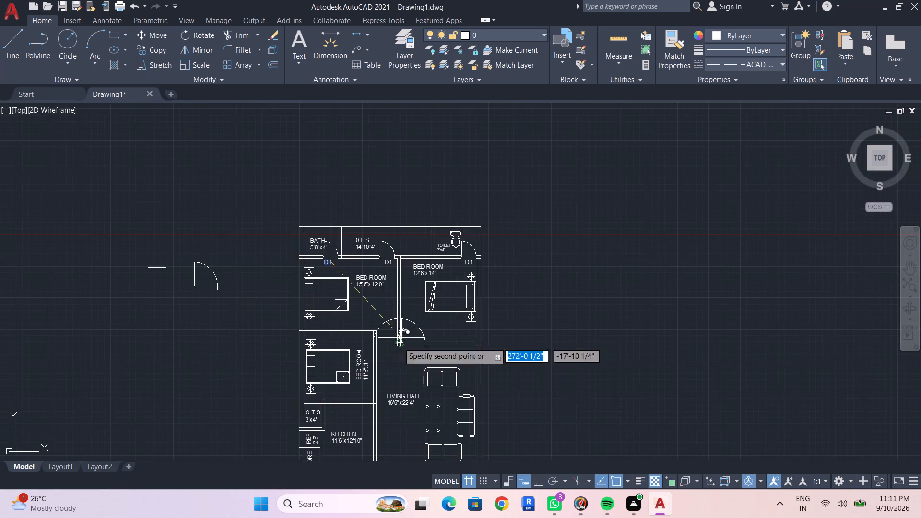
pyautogui.scroll(5, 390, 364)
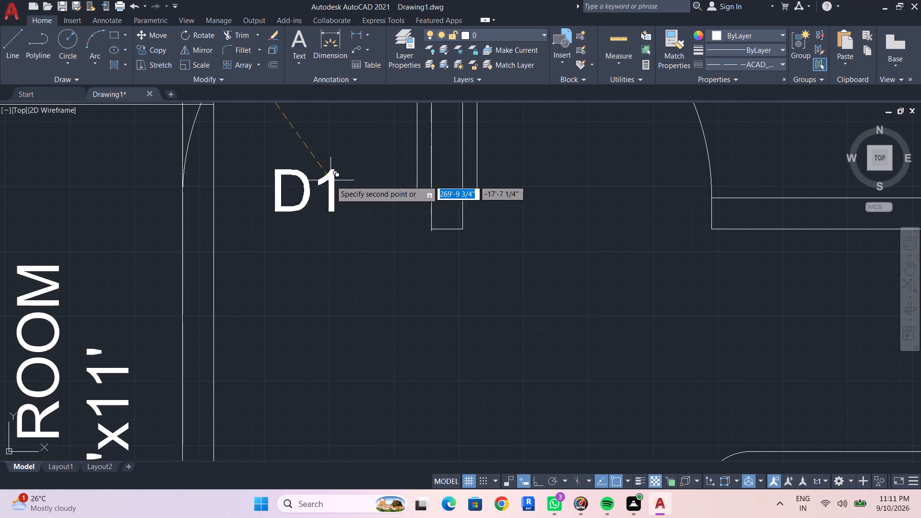
pyautogui.scroll(2, 338, 193)
pyautogui.scroll(-1, 342, 202)
pyautogui.moveTo(351, 233); pyautogui.dragTo(352, 248, button='middle')
pyautogui.scroll(-3, 352, 248)
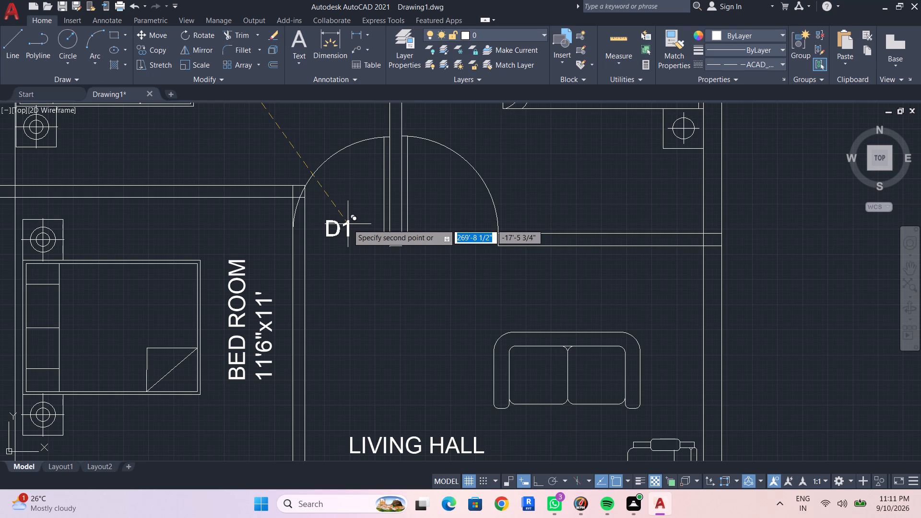
pyautogui.click(352, 218)
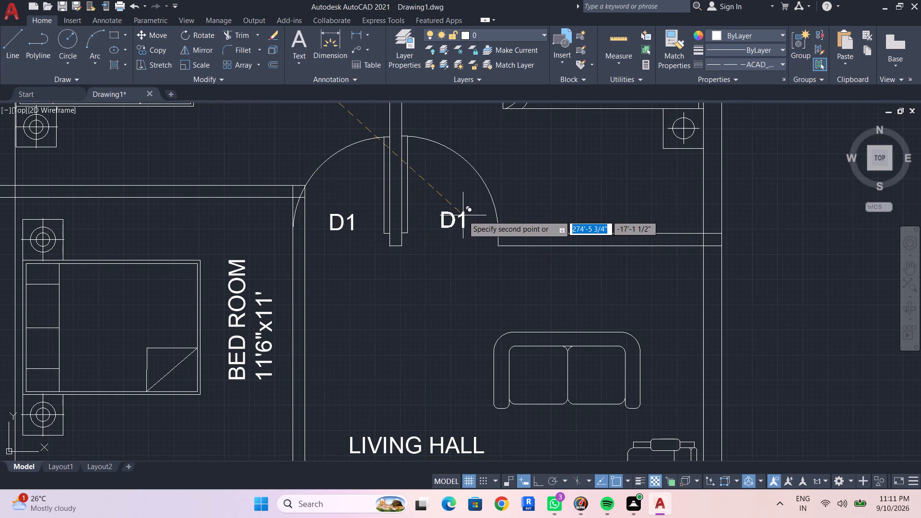
pyautogui.click(460, 216)
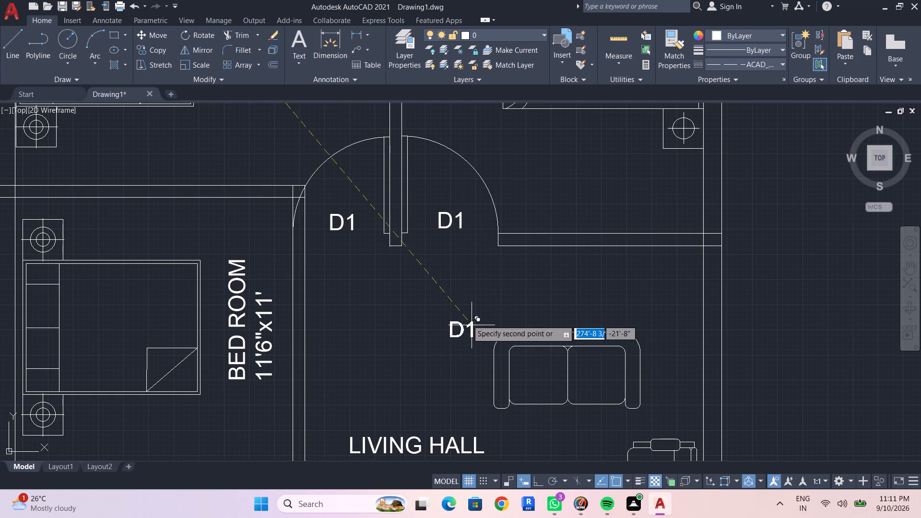
pyautogui.scroll(-2, 463, 333)
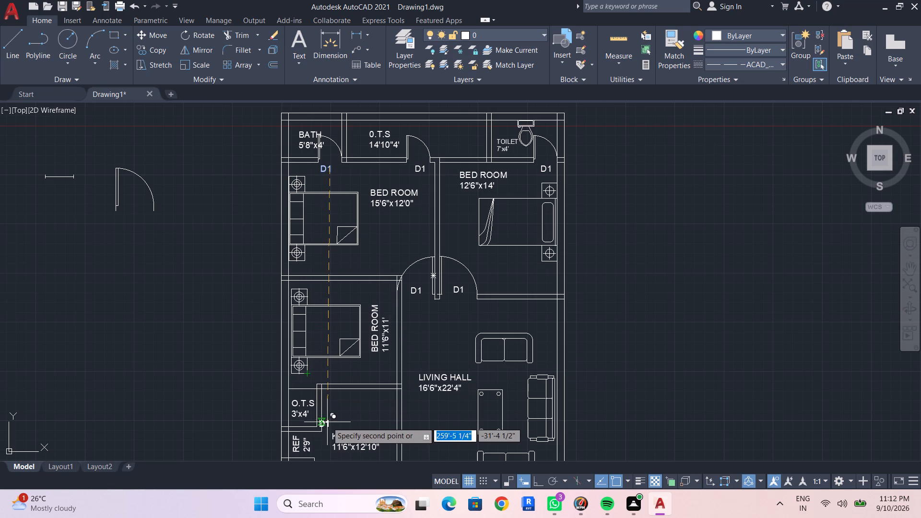
pyautogui.press('Escape')
# Offset the O.T.S-side line of the wall between the 3'x4' O.T.S and the kitchen by 2' into the O.T.S.
pyautogui.moveTo(345, 412); pyautogui.dragTo(357, 384, button='middle')
pyautogui.scroll(2, 293, 365)
pyautogui.moveTo(315, 370); pyautogui.dragTo(297, 361, button='middle')
pyautogui.scroll(1, 317, 370)
pyautogui.press('Escape')
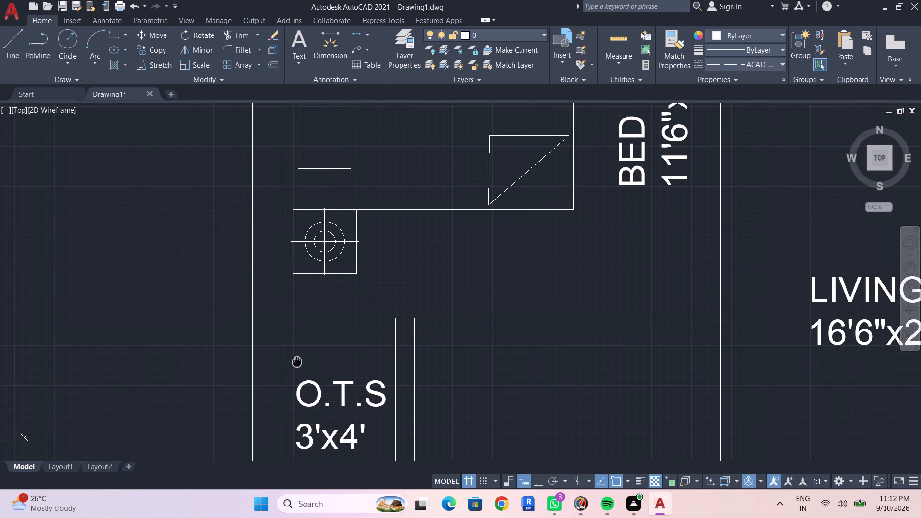
pyautogui.press('Escape')
pyautogui.press('Escape')
pyautogui.write("OF 2'")
pyautogui.press('Return')
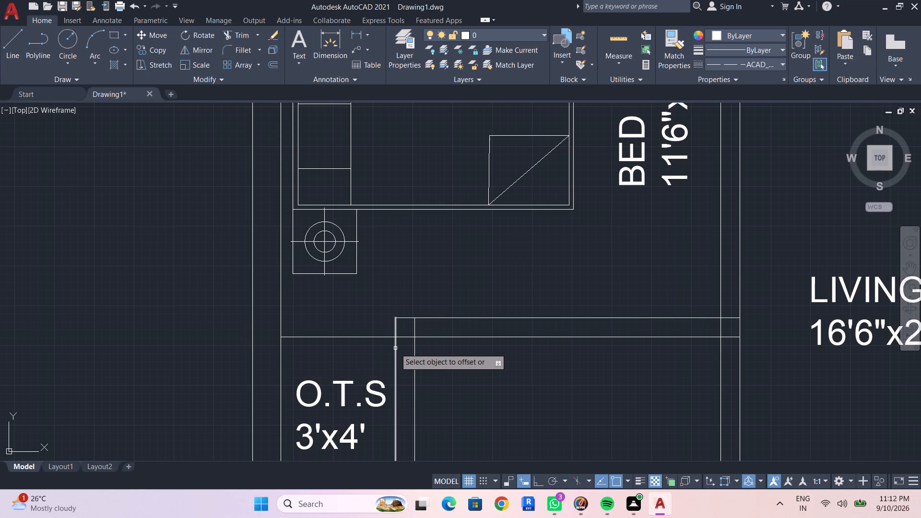
pyautogui.click(395, 347)
pyautogui.click(345, 344)
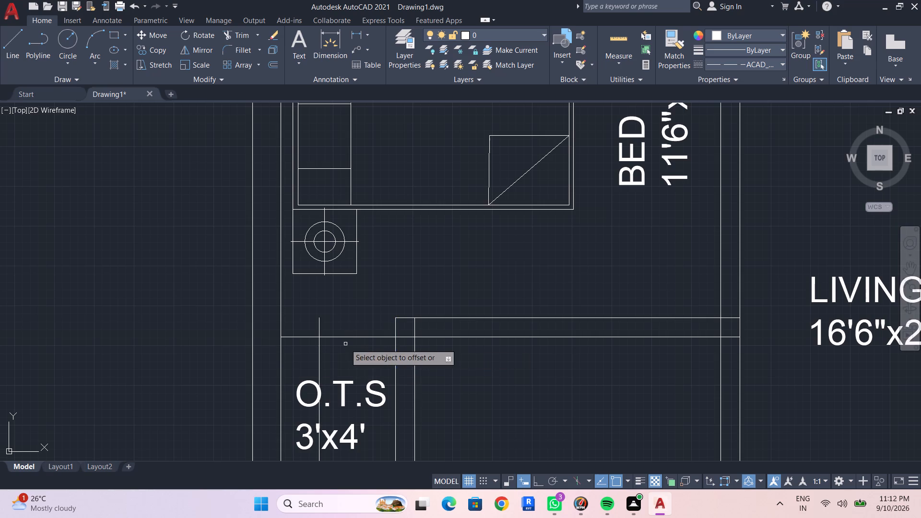
pyautogui.press('Escape')
pyautogui.press('Escape')
pyautogui.press('Escape')
# Trim the guide line's stub above the 3'x4' O.T.S and cut the 2' opening in the wall line shared with the bedroom.
pyautogui.write('TR')
pyautogui.press('Return')
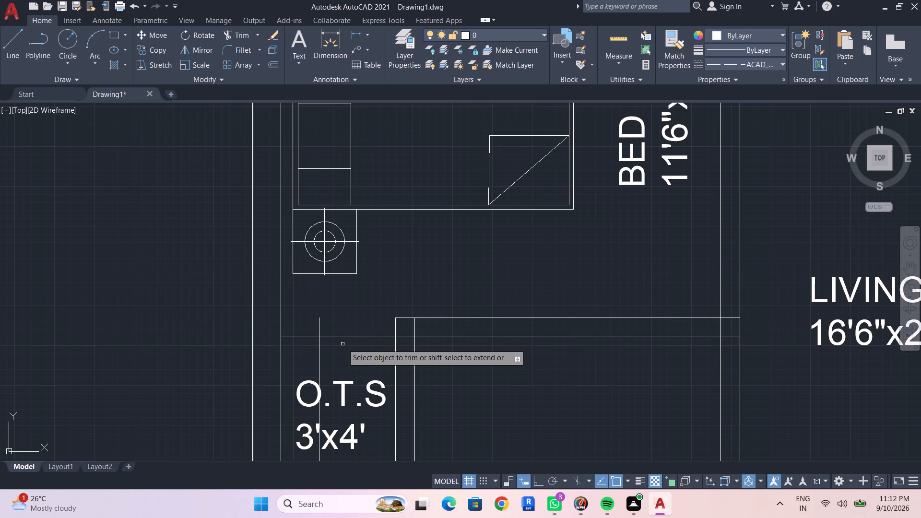
pyautogui.click(318, 324)
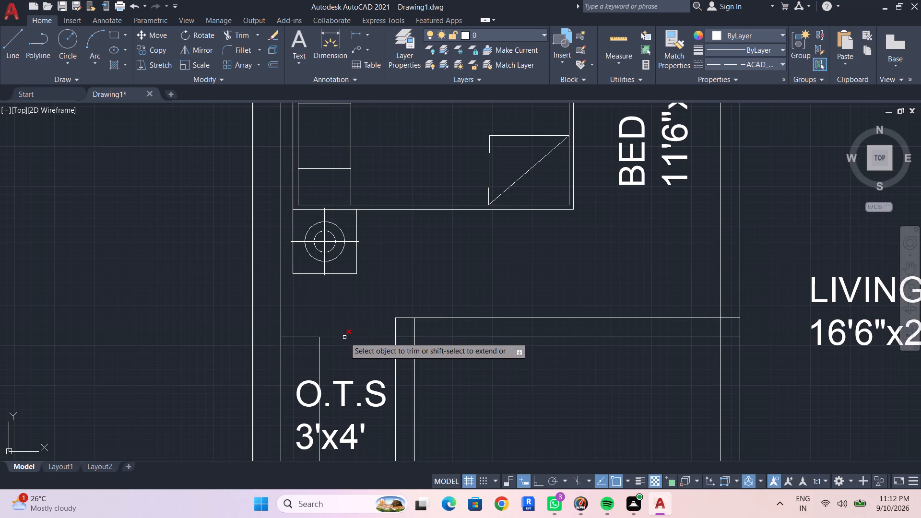
pyautogui.click(344, 337)
# Remove the rest of the vertical guide line running through the 3'x4' O.T.S.
pyautogui.moveTo(338, 375); pyautogui.dragTo(340, 291, button='middle')
pyautogui.scroll(-2, 338, 374)
pyautogui.scroll(1, 337, 351)
pyautogui.moveTo(336, 288); pyautogui.dragTo(337, 297, button='middle')
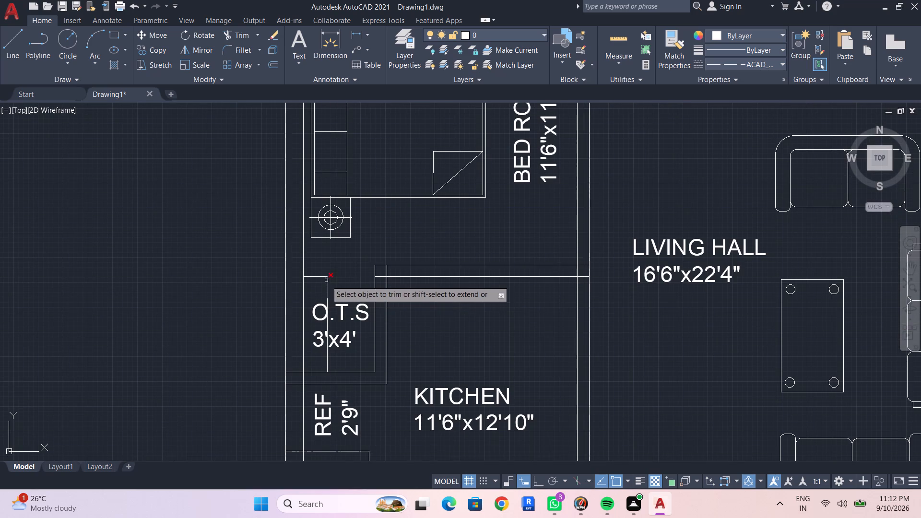
pyautogui.click(329, 289)
pyautogui.press('Escape')
pyautogui.click(327, 357)
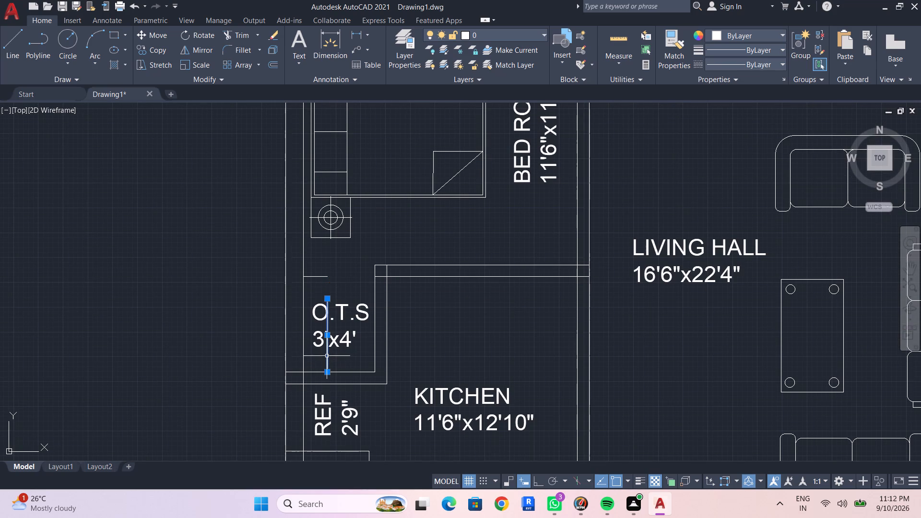
pyautogui.press('Delete')
pyautogui.press('Escape')
pyautogui.press('Escape')
# Scale the spare door block beside the plan by reference, from hinge corner to arc end, to a new length of 2'.
pyautogui.moveTo(317, 333); pyautogui.dragTo(347, 363, button='middle')
pyautogui.scroll(-1, 319, 340)
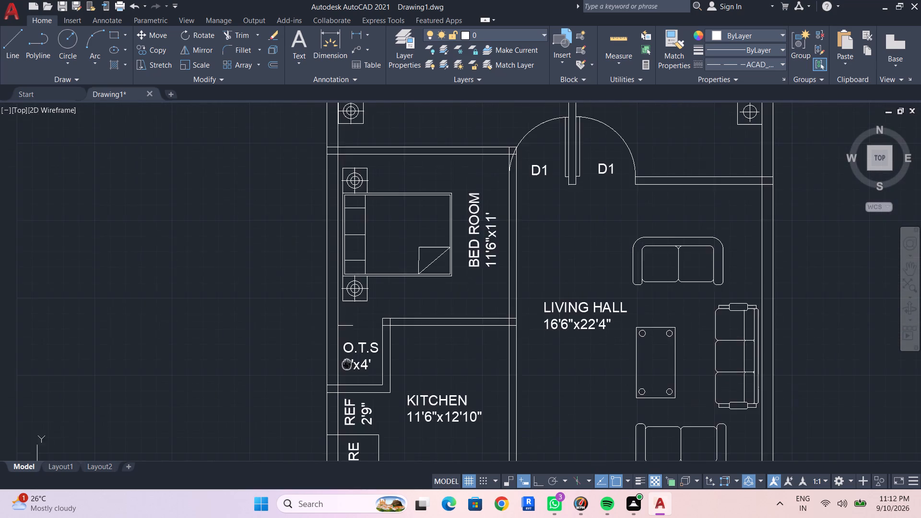
pyautogui.scroll(-1, 226, 285)
pyautogui.moveTo(237, 296); pyautogui.dragTo(326, 314, button='middle')
pyautogui.press('Escape')
pyautogui.moveTo(285, 269); pyautogui.dragTo(304, 300, button='middle')
pyautogui.scroll(-2, 303, 290)
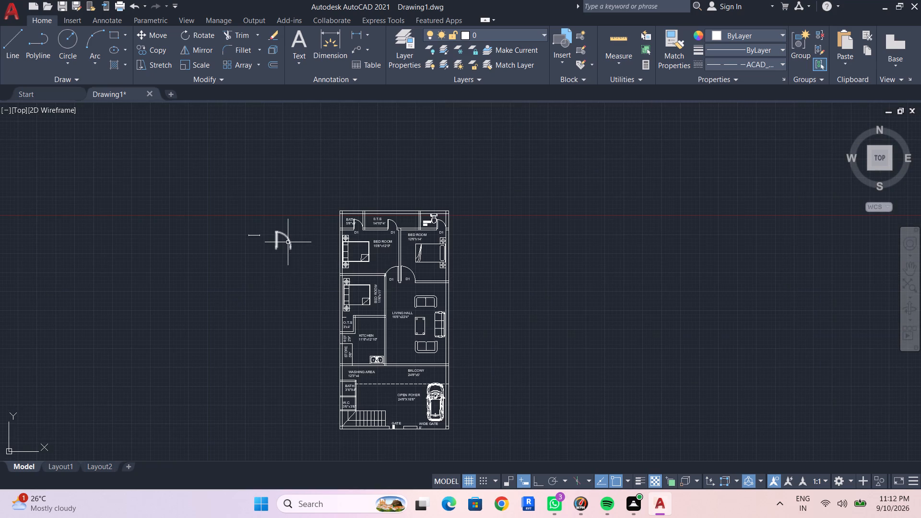
pyautogui.click(286, 238)
pyautogui.write('SC')
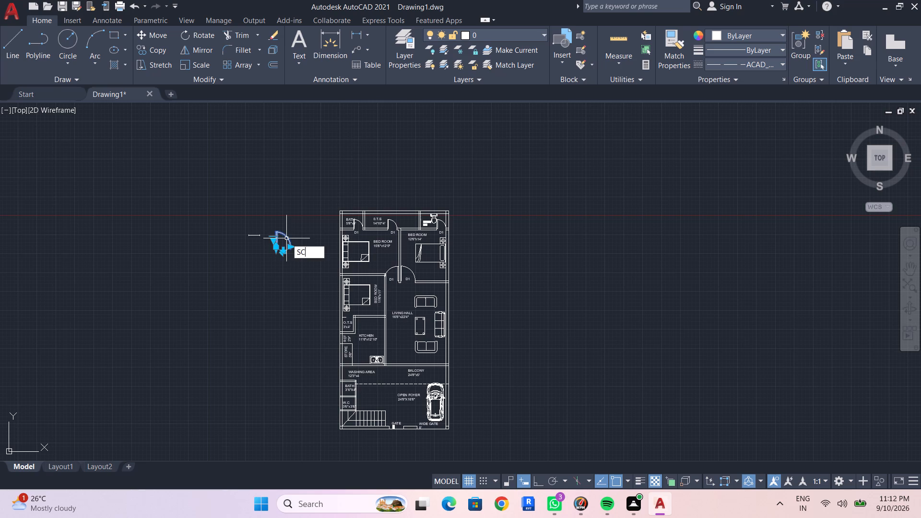
pyautogui.press('space')
pyautogui.scroll(3, 287, 239)
pyautogui.click(257, 266)
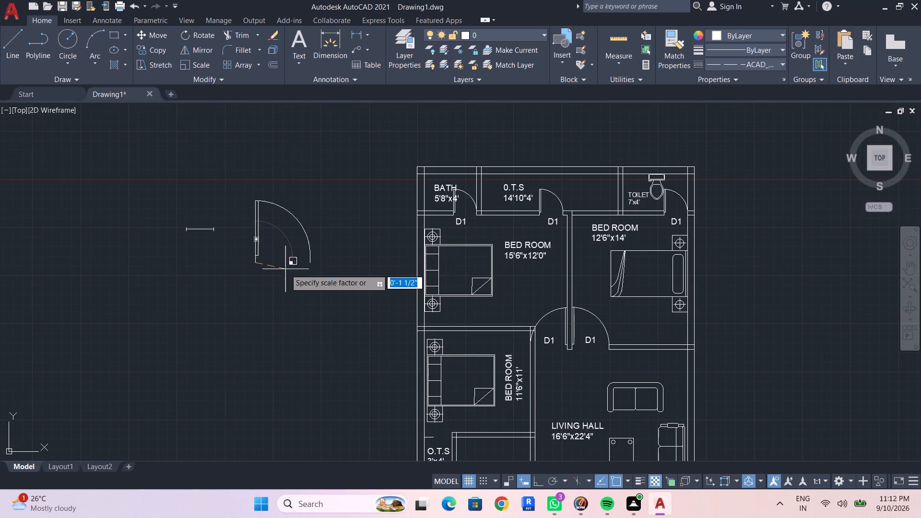
pyautogui.write('R')
pyautogui.press('space')
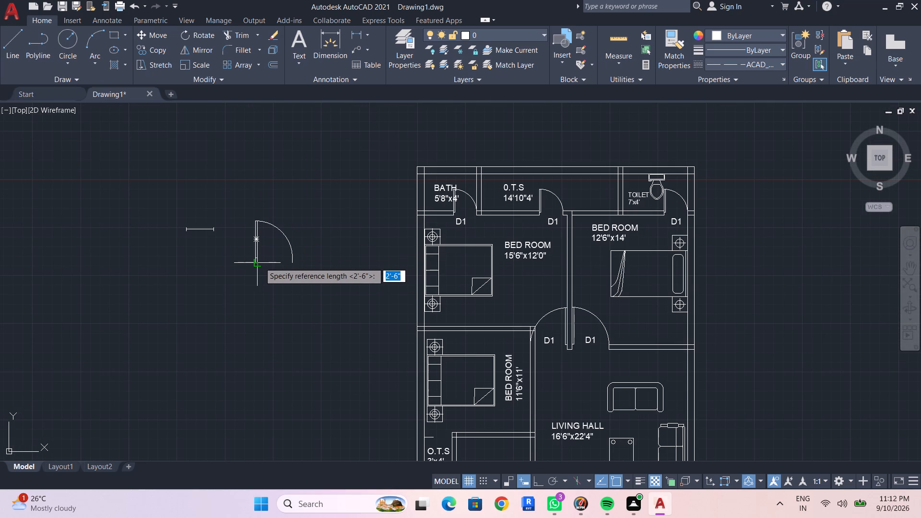
pyautogui.click(257, 262)
pyautogui.click(294, 263)
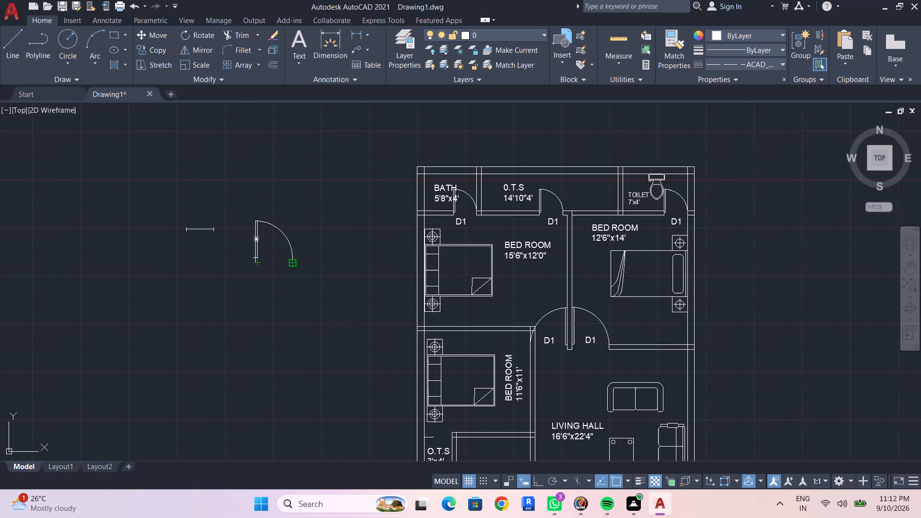
pyautogui.press('2')
pyautogui.press("'")
pyautogui.press('Return')
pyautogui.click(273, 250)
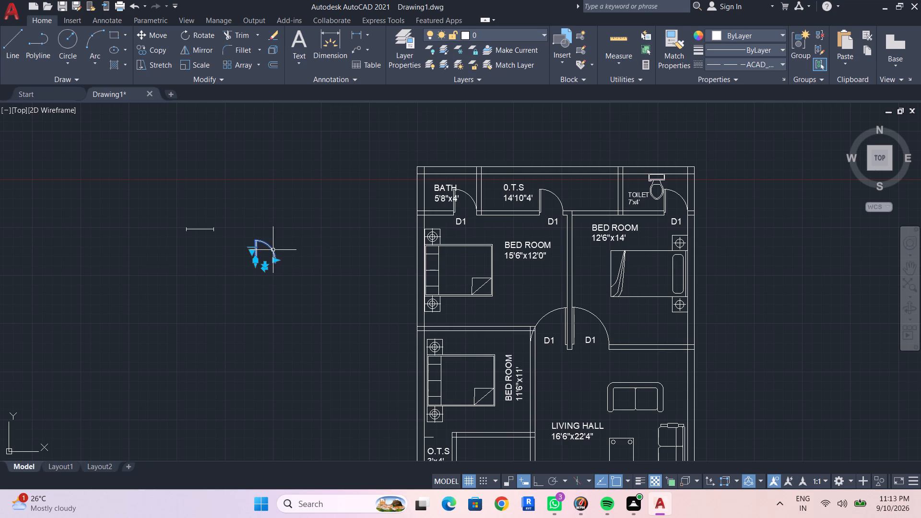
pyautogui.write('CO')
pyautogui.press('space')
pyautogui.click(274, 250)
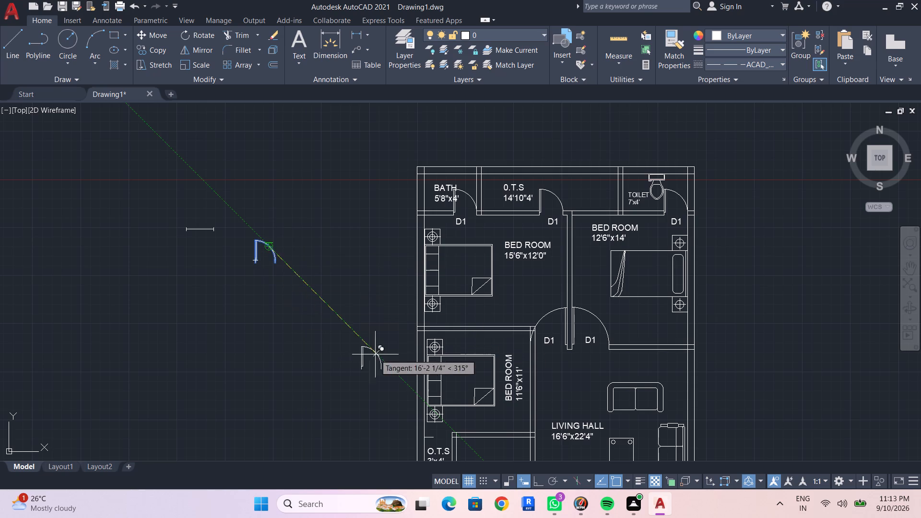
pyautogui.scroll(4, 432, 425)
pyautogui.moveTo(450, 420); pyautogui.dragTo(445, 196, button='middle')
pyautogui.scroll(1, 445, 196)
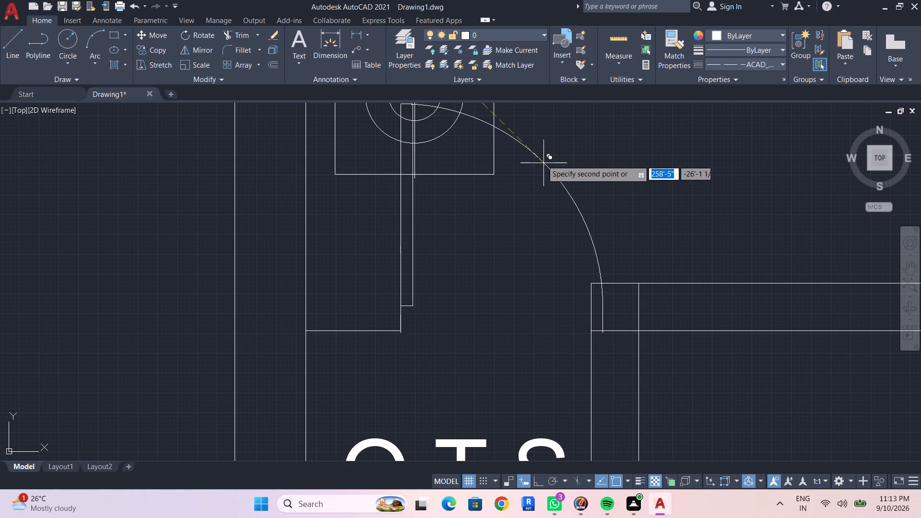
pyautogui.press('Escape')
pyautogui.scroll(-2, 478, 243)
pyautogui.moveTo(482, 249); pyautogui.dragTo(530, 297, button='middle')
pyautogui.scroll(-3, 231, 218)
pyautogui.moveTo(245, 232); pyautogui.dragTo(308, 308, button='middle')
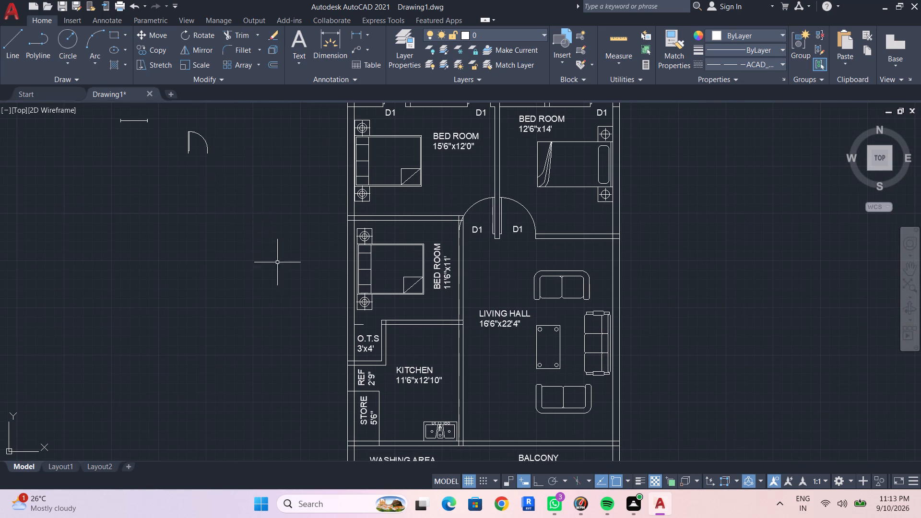
# Copy the scaled spare door by its hinge corner to the cut wall end at the 3'x4' O.T.S opening.
pyautogui.click(206, 143)
pyautogui.write('CO')
pyautogui.press('space')
pyautogui.scroll(4, 191, 157)
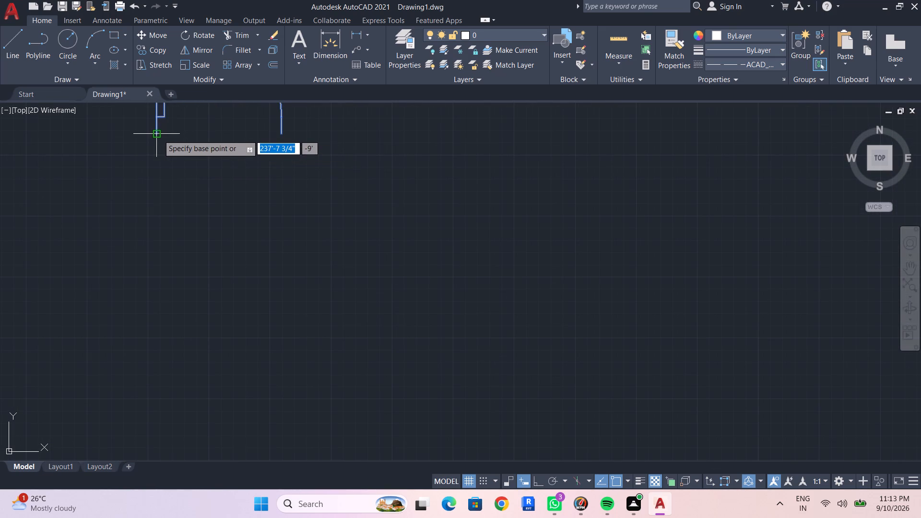
pyautogui.moveTo(157, 134); pyautogui.dragTo(160, 143)
pyautogui.moveTo(768, 315); pyautogui.dragTo(452, 184, button='middle')
pyautogui.scroll(-3, 485, 237)
pyautogui.moveTo(534, 274); pyautogui.dragTo(292, 205, button='middle')
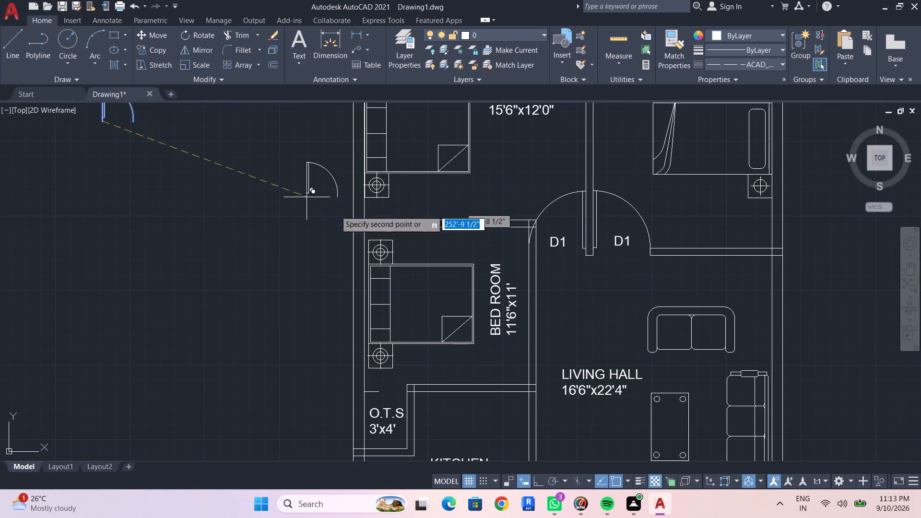
pyautogui.scroll(2, 375, 382)
pyautogui.moveTo(376, 390); pyautogui.dragTo(336, 243, button='middle')
pyautogui.scroll(1, 331, 222)
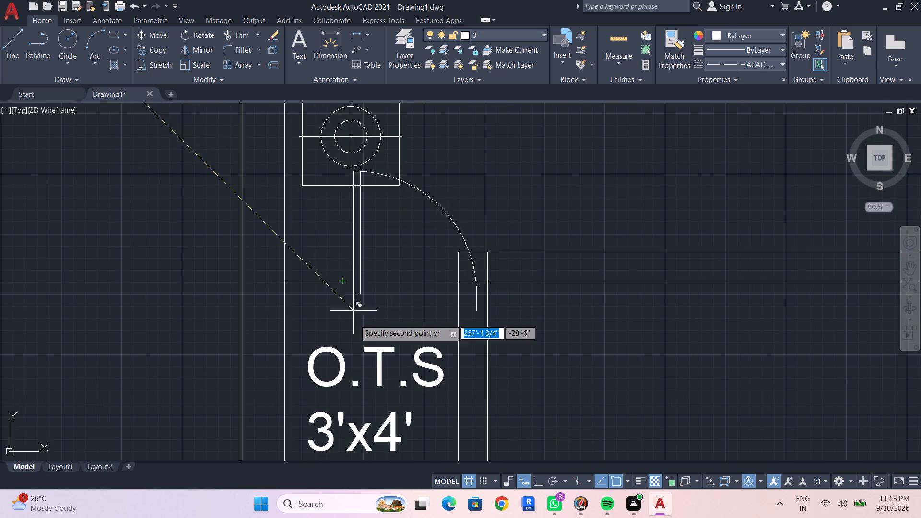
pyautogui.click(341, 278)
pyautogui.press('Escape')
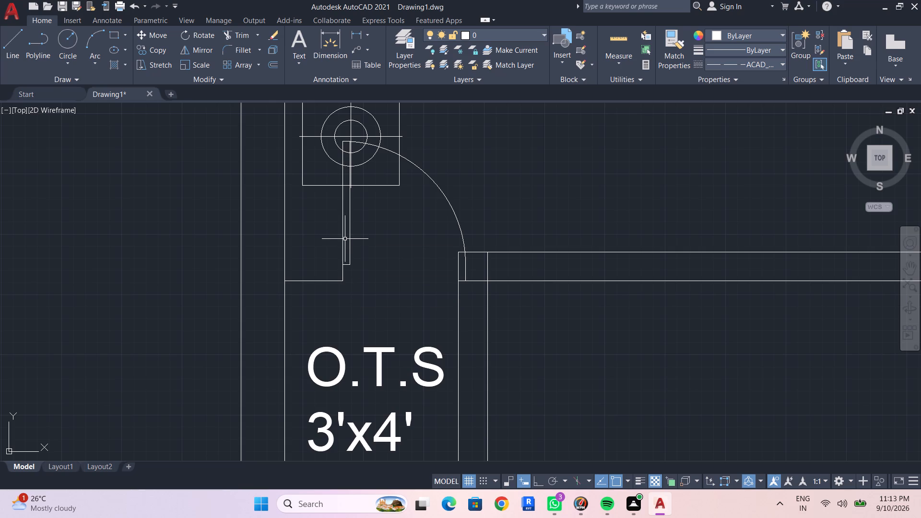
# Flip the door block at the 3'x4' O.T.S opening so it swings into the O.T.S instead of the bedroom.
pyautogui.click(351, 232)
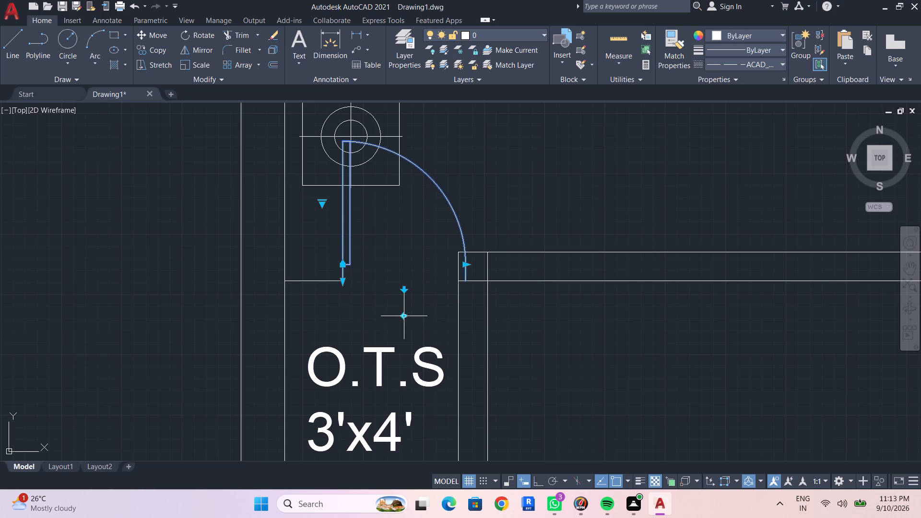
pyautogui.click(402, 291)
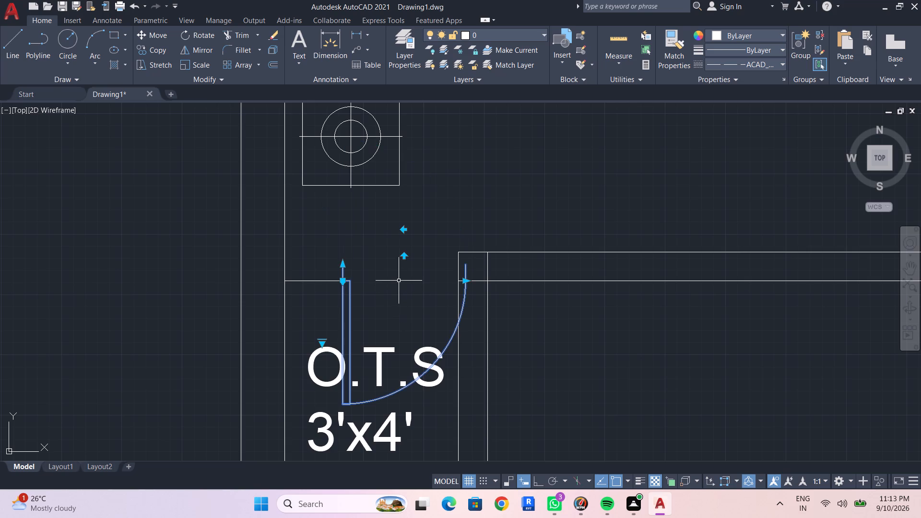
pyautogui.middleClick(422, 308)
pyautogui.scroll(-1, 422, 309)
pyautogui.press('Escape')
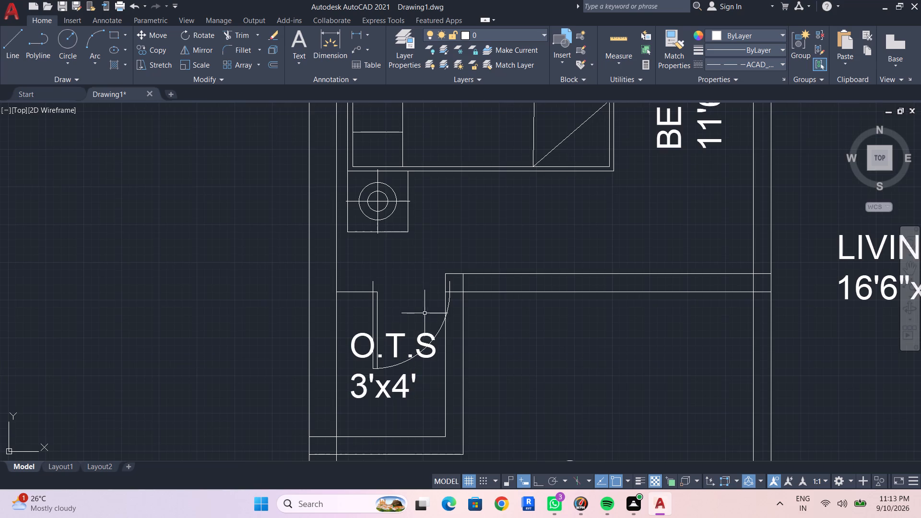
# Nudge the flipped O.T.S door block sideways until its arc end meets the wall face across the opening.
pyautogui.scroll(2, 425, 324)
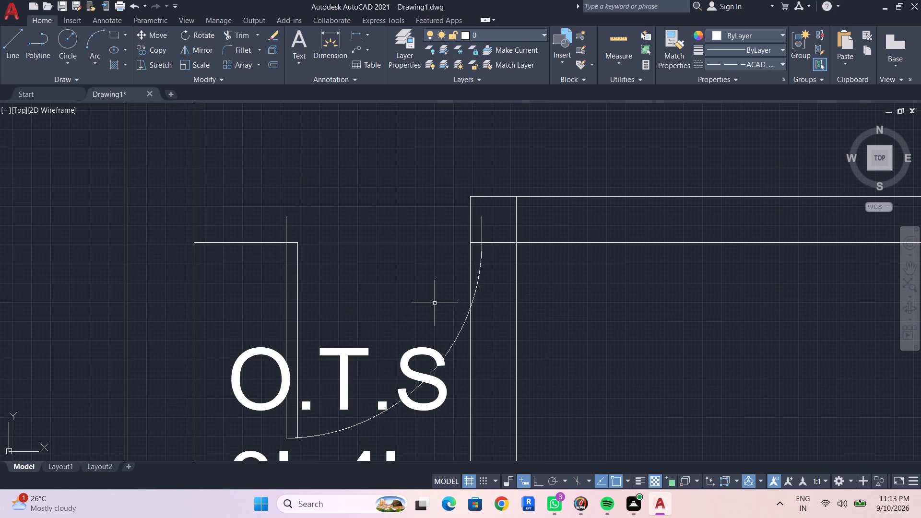
pyautogui.click(296, 270)
pyautogui.press('c')
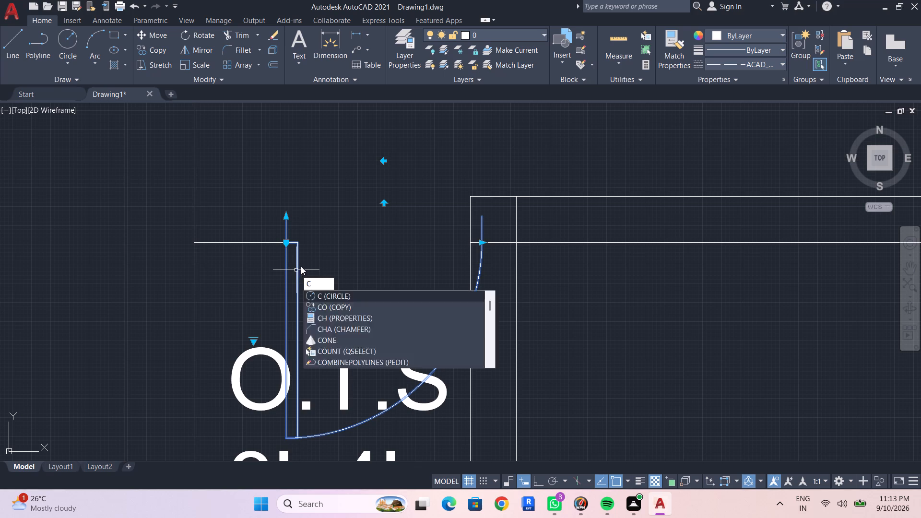
pyautogui.press('Escape')
pyautogui.click(296, 261)
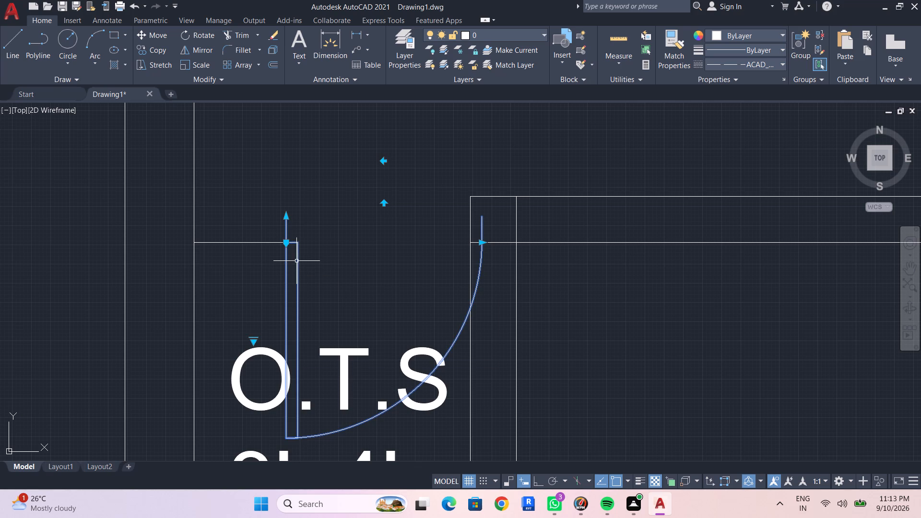
pyautogui.hotkey('ctrl', 'Left')
pyautogui.hotkey('ctrl', 'Left')
pyautogui.hotkey('ctrl', 'Left')
pyautogui.hotkey('ctrl', 'Left')
pyautogui.hotkey('ctrl', 'Left')
pyautogui.hotkey('ctrl', 'Left')
pyautogui.hotkey('ctrl', 'Left')
pyautogui.hotkey('ctrl', 'Left')
pyautogui.hotkey('ctrl', 'Left')
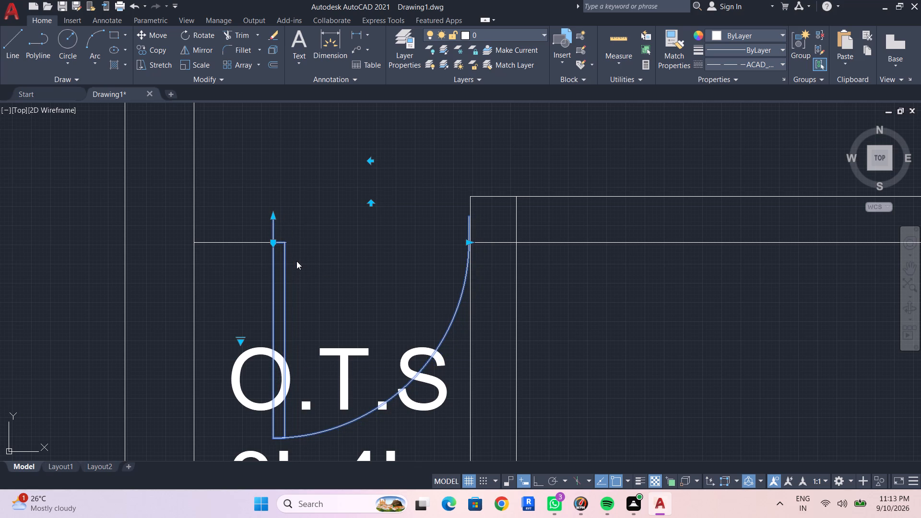
pyautogui.hotkey('ctrl', 'Right')
pyautogui.press('Escape')
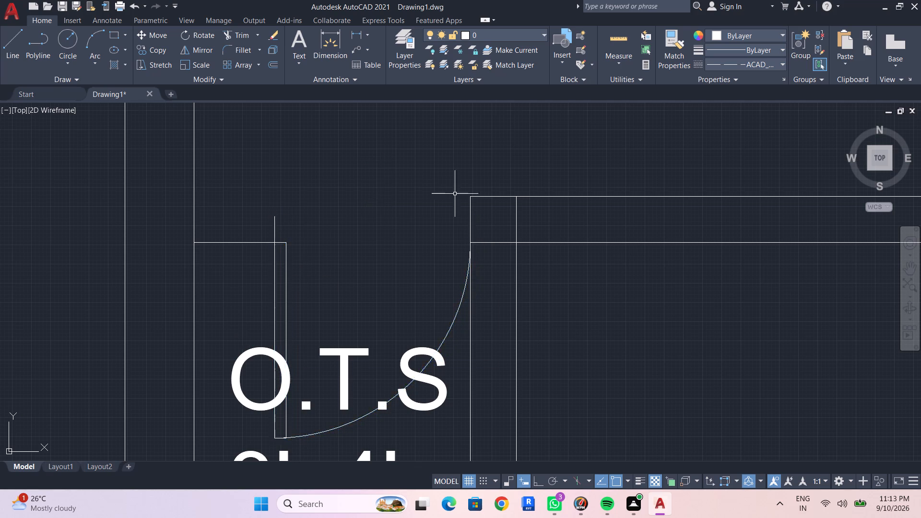
# Copy the D1 label from the 11'6"x11' bedroom's corner door to just above the 3'x4' O.T.S text.
pyautogui.scroll(-1, 471, 192)
pyautogui.moveTo(477, 212); pyautogui.dragTo(403, 379, button='middle')
pyautogui.moveTo(669, 286); pyautogui.dragTo(455, 405, button='middle')
pyautogui.scroll(-2, 472, 352)
pyautogui.moveTo(472, 363); pyautogui.dragTo(474, 456, button='middle')
pyautogui.moveTo(595, 295); pyautogui.dragTo(481, 327, button='middle')
pyautogui.scroll(-2, 525, 366)
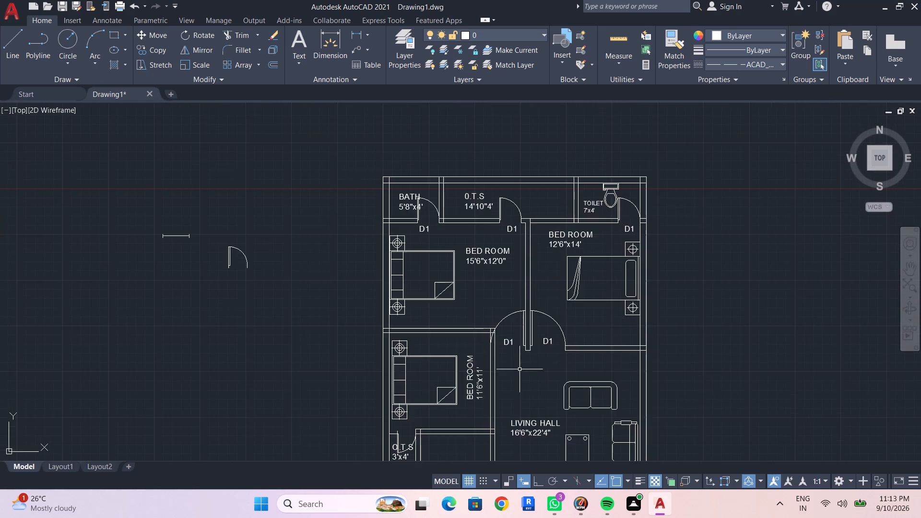
pyautogui.moveTo(518, 369); pyautogui.dragTo(468, 319, button='middle')
pyautogui.moveTo(450, 378); pyautogui.dragTo(449, 301, button='middle')
pyautogui.scroll(1, 357, 325)
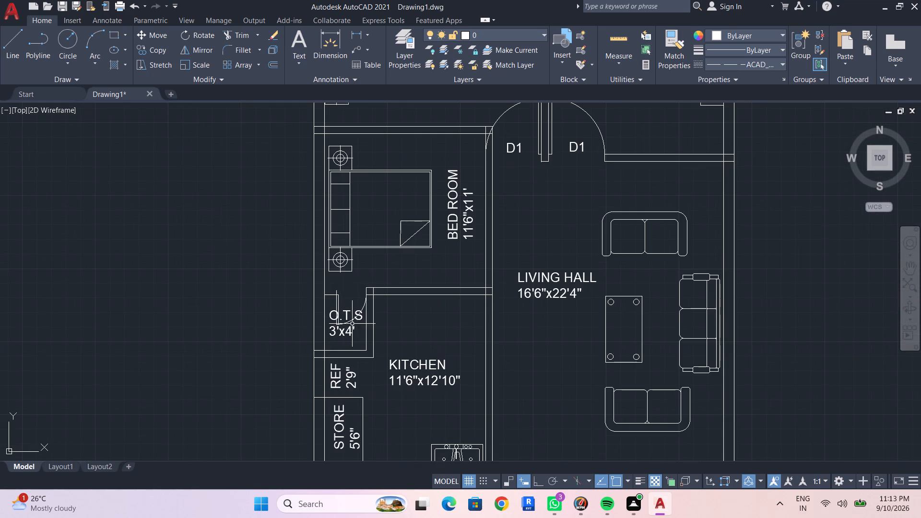
pyautogui.moveTo(497, 341); pyautogui.dragTo(463, 300, button='middle')
pyautogui.moveTo(335, 272); pyautogui.dragTo(337, 363, button='middle')
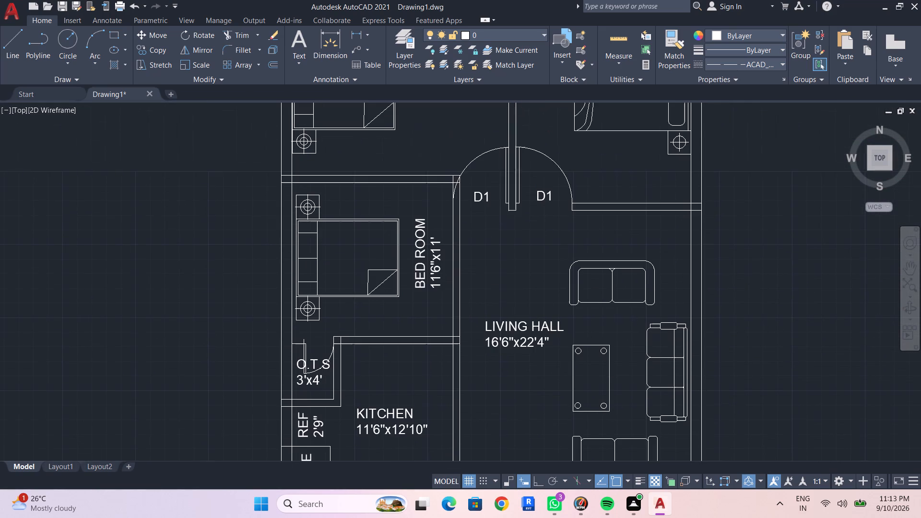
pyautogui.click(474, 196)
pyautogui.write('CO')
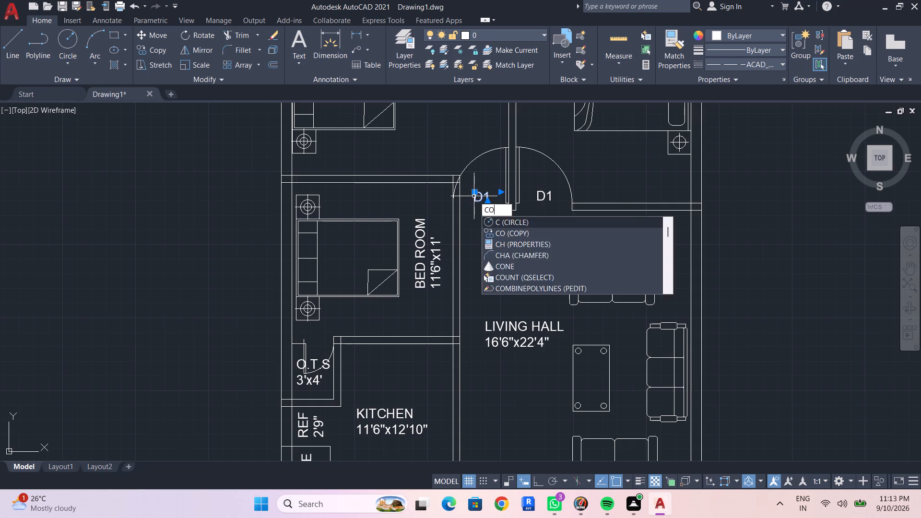
pyautogui.press('space')
pyautogui.moveTo(474, 196); pyautogui.dragTo(452, 231)
pyautogui.scroll(2, 308, 355)
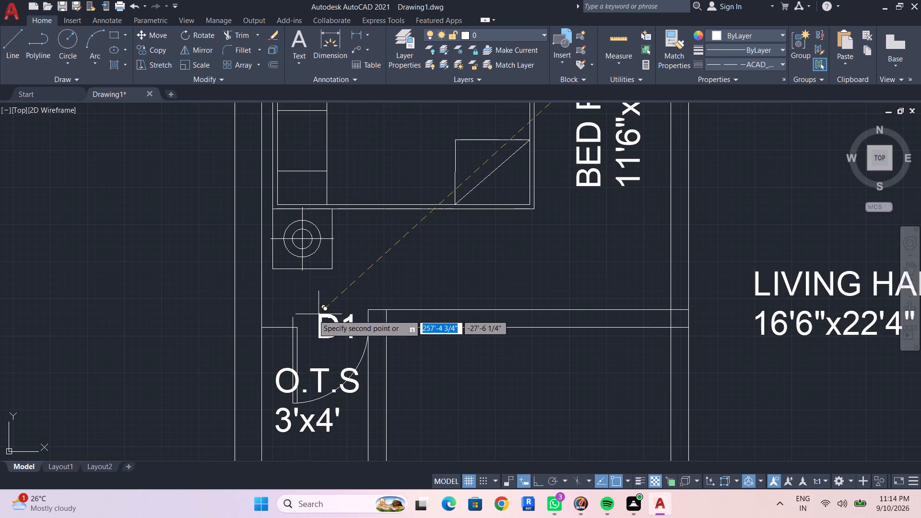
pyautogui.click(313, 315)
pyautogui.press('Escape')
# Change the copied label at the 3'x4' O.T.S door to D2.
pyautogui.doubleClick(322, 323)
pyautogui.doubleClick(328, 320)
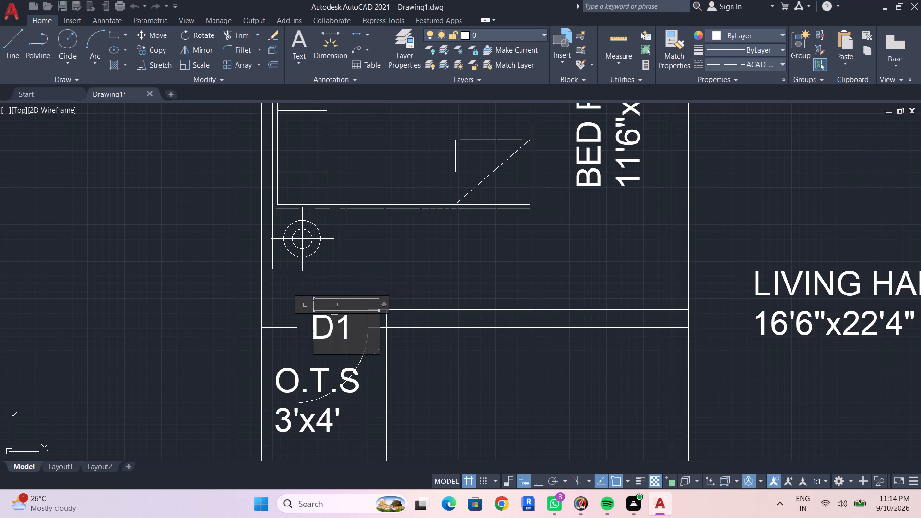
pyautogui.click(358, 327)
pyautogui.press('BackSpace')
pyautogui.press('2')
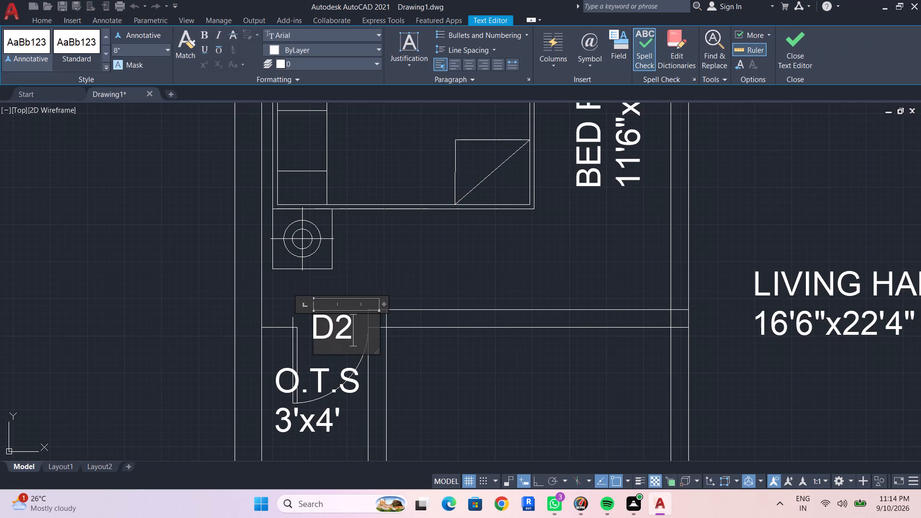
pyautogui.click(184, 284)
pyautogui.press('Escape')
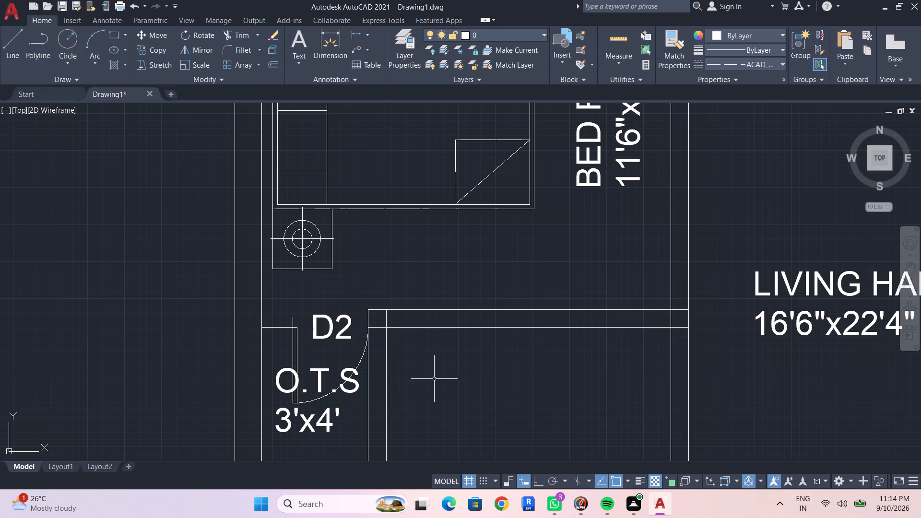
# Change the label of the toilet door above the 12'6"x14' bedroom to D2.
pyautogui.moveTo(442, 383); pyautogui.dragTo(320, 299, button='middle')
pyautogui.scroll(-2, 331, 294)
pyautogui.moveTo(368, 309); pyautogui.dragTo(291, 282, button='middle')
pyautogui.scroll(-2, 284, 271)
pyautogui.moveTo(341, 302); pyautogui.dragTo(334, 304, button='middle')
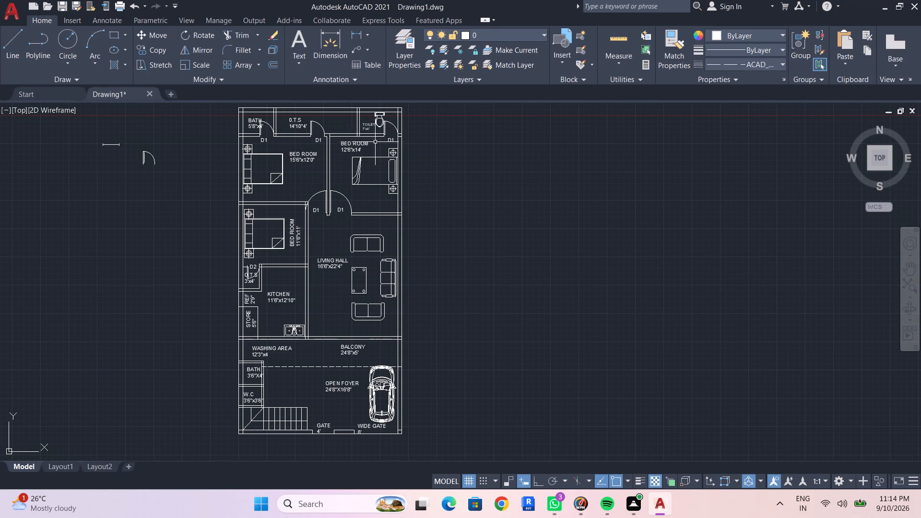
pyautogui.scroll(4, 389, 141)
pyautogui.doubleClick(401, 142)
pyautogui.click(405, 139)
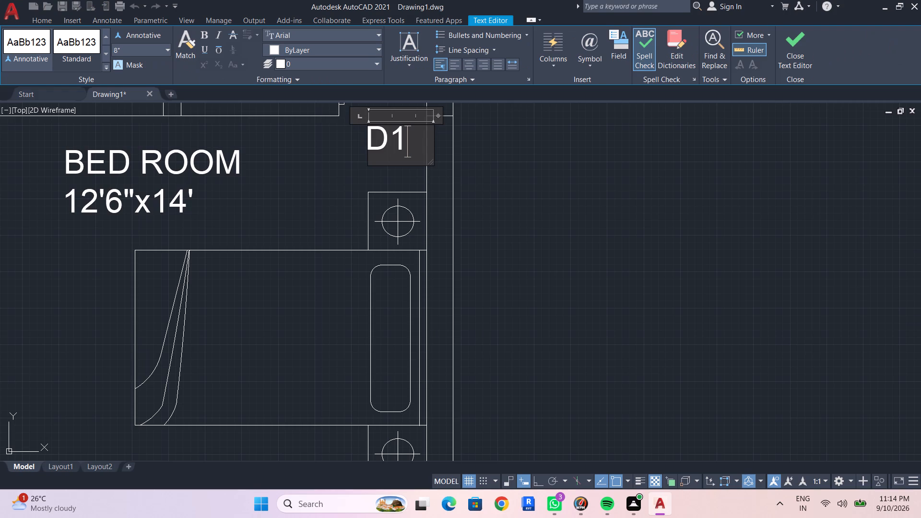
pyautogui.press('BackSpace')
pyautogui.press('2')
pyautogui.press('Escape')
pyautogui.press('Escape')
pyautogui.click(550, 177)
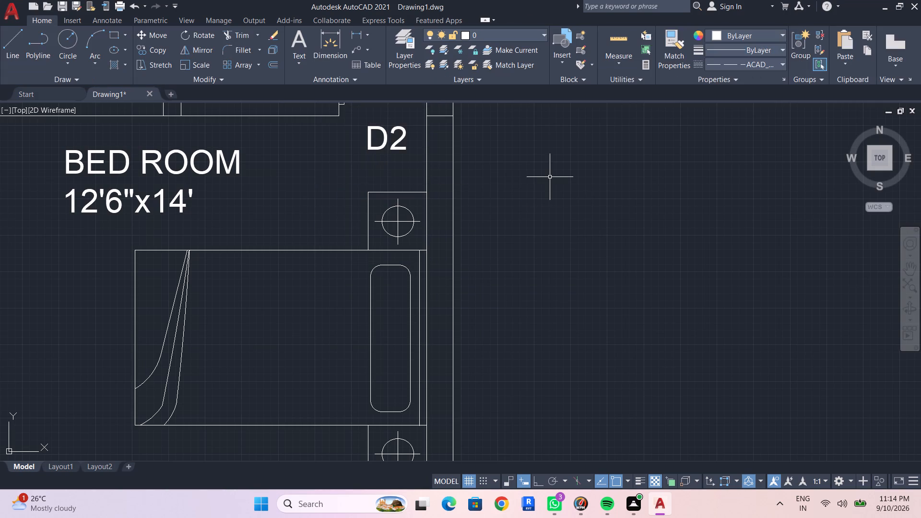
pyautogui.press('Escape')
pyautogui.press('Escape')
# Offset the living-hall face of the kitchen wall by 4' into the living hall as a door guide line.
pyautogui.scroll(-2, 313, 320)
pyautogui.moveTo(313, 323); pyautogui.dragTo(337, 243, button='middle')
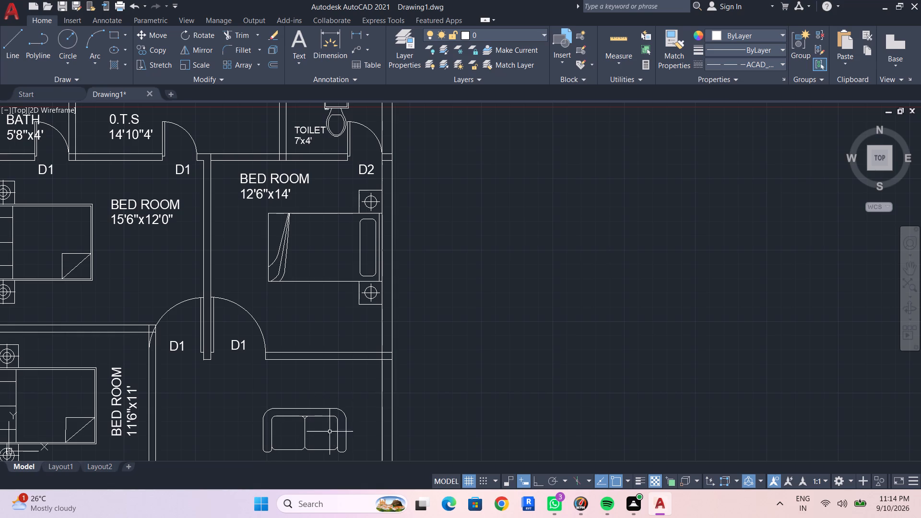
pyautogui.scroll(-1, 366, 397)
pyautogui.moveTo(366, 396); pyautogui.dragTo(392, 292, button='middle')
pyautogui.moveTo(305, 437); pyautogui.dragTo(318, 317, button='middle')
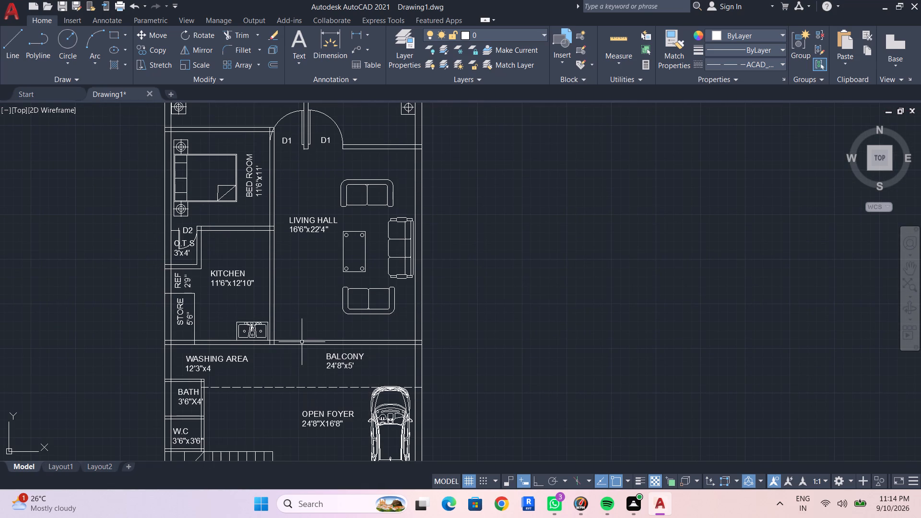
pyautogui.scroll(2, 286, 344)
pyautogui.press('Escape')
pyautogui.press('Escape')
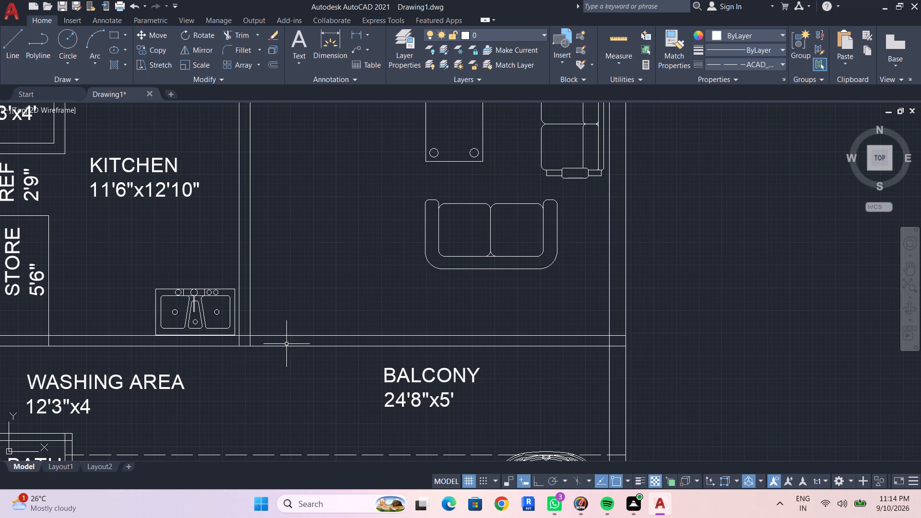
pyautogui.press('o')
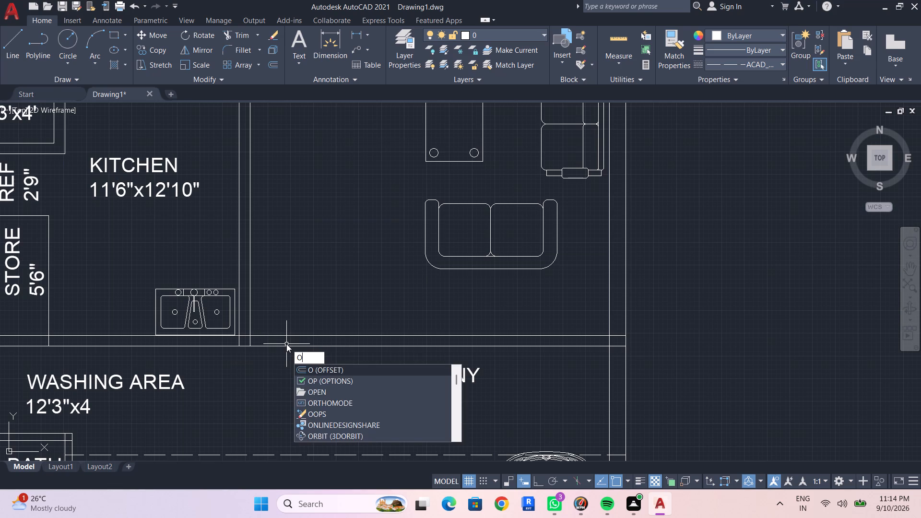
pyautogui.press('BackSpace')
pyautogui.press('Escape')
pyautogui.press('Escape')
pyautogui.write('OF')
pyautogui.press('space')
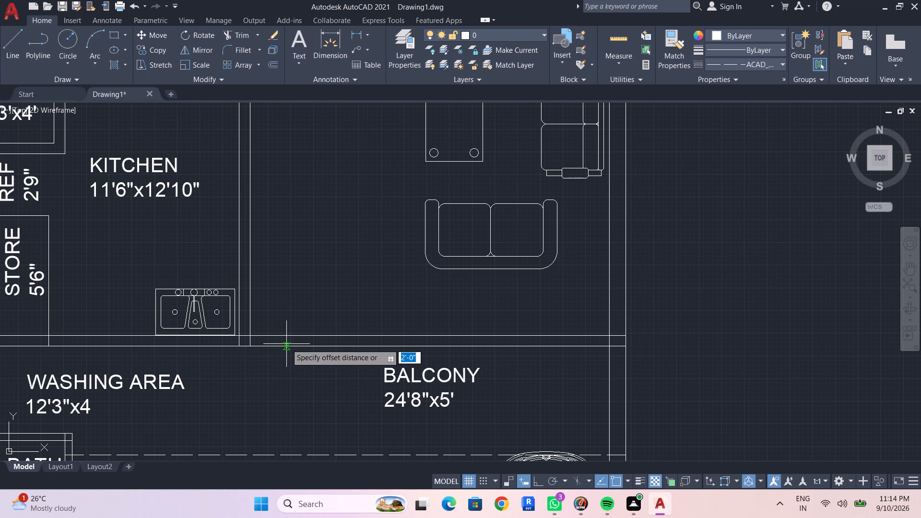
pyautogui.press('4')
pyautogui.press("'")
pyautogui.press('Return')
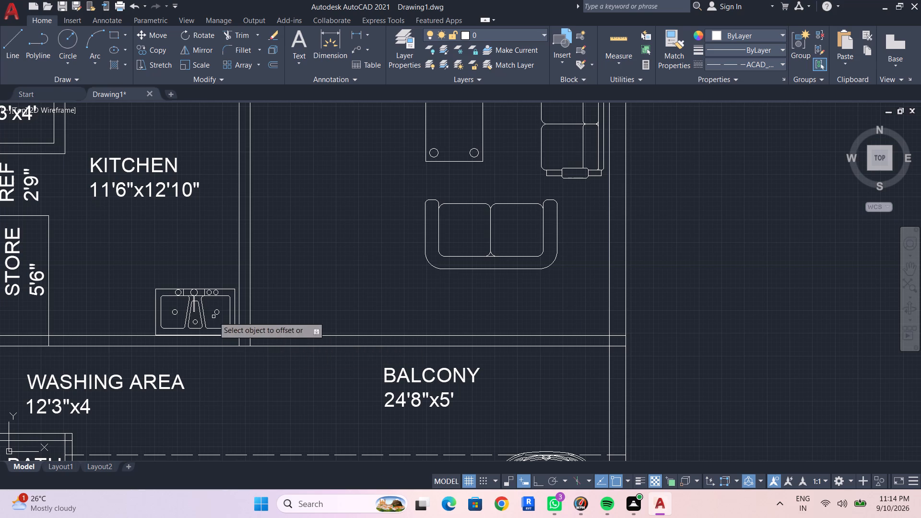
pyautogui.click(250, 315)
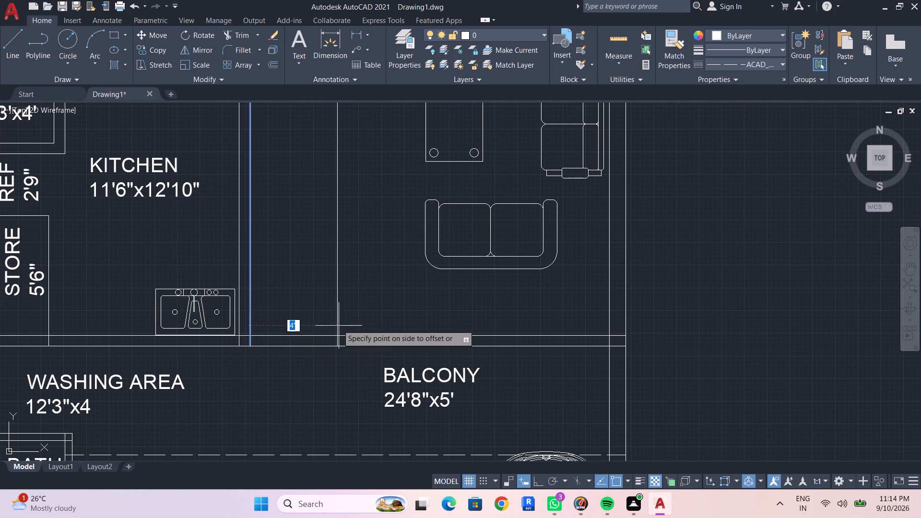
pyautogui.click(356, 325)
pyautogui.press('Escape')
# Trim both wall lines between living hall and balcony to cut the 4' opening, and remove the vertical guide line.
pyautogui.scroll(-4, 344, 390)
pyautogui.middleClick(351, 386)
pyautogui.scroll(4, 352, 387)
pyautogui.press('Escape')
pyautogui.press('Escape')
pyautogui.write('TR')
pyautogui.press('Return')
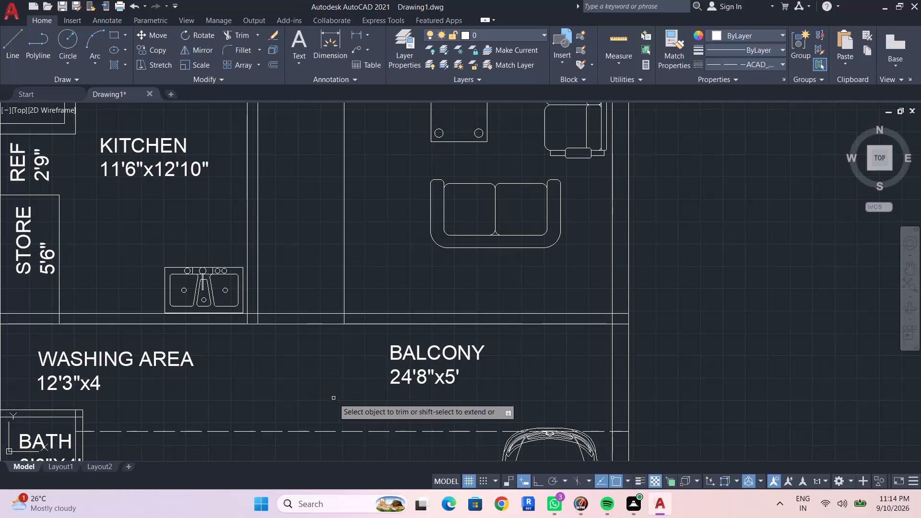
pyautogui.click(322, 313)
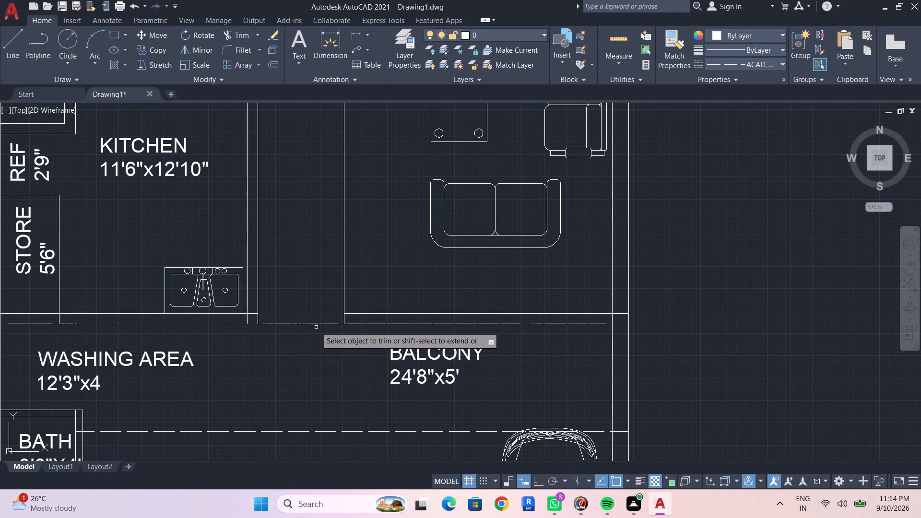
pyautogui.click(318, 323)
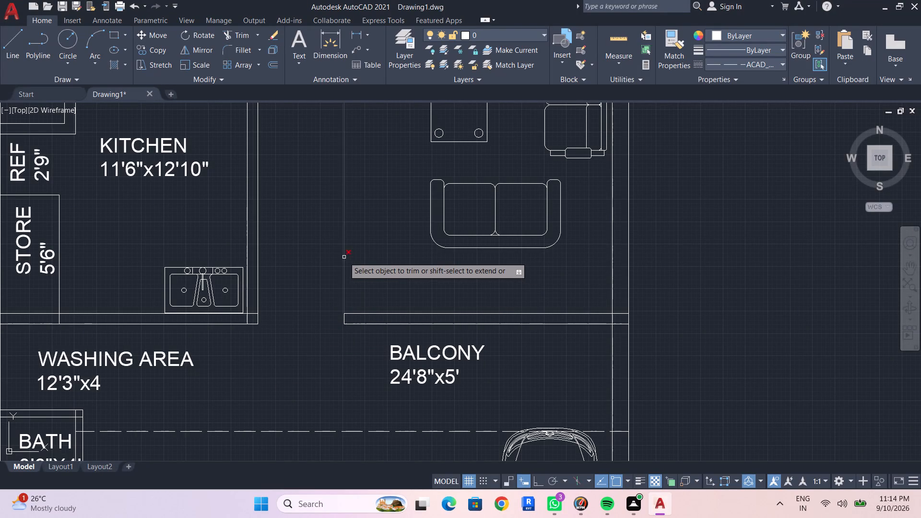
pyautogui.click(343, 257)
# Look over the bedrooms, living hall, kitchen and balcony for doors and openings still needing work.
pyautogui.scroll(-2, 355, 252)
pyautogui.moveTo(360, 261); pyautogui.dragTo(362, 305, button='middle')
pyautogui.moveTo(366, 299); pyautogui.dragTo(372, 357, button='middle')
pyautogui.scroll(1, 372, 341)
pyautogui.scroll(-4, 370, 338)
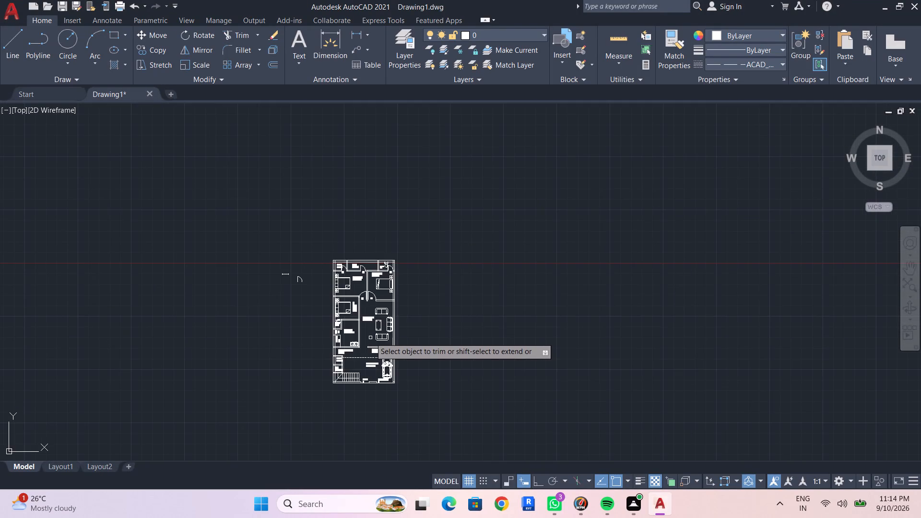
pyautogui.scroll(4, 354, 306)
pyautogui.moveTo(401, 323); pyautogui.dragTo(388, 326, button='middle')
pyautogui.moveTo(422, 339); pyautogui.dragTo(407, 329, button='middle')
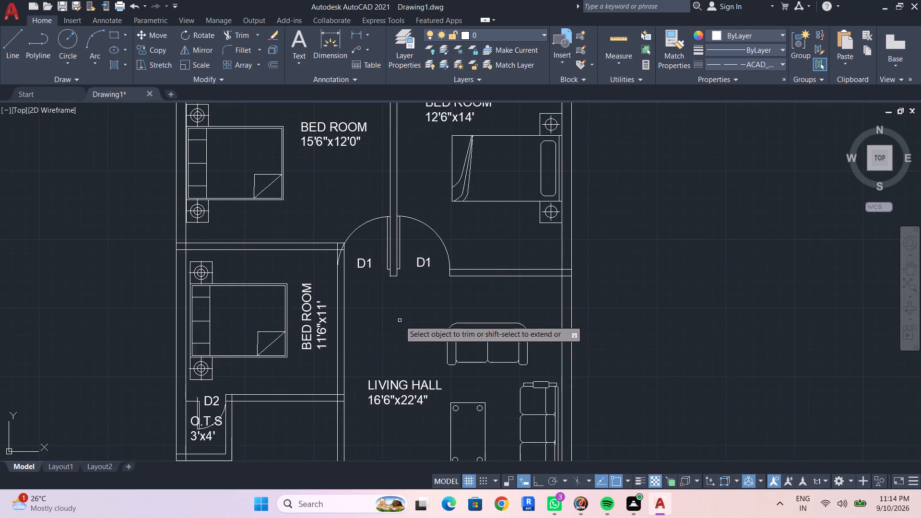
pyautogui.scroll(-2, 400, 320)
pyautogui.moveTo(400, 321); pyautogui.dragTo(383, 331, button='middle')
pyautogui.scroll(2, 385, 323)
pyautogui.press('Escape')
pyautogui.press('Escape')
pyautogui.moveTo(358, 368); pyautogui.dragTo(358, 246, button='middle')
pyautogui.scroll(1, 358, 252)
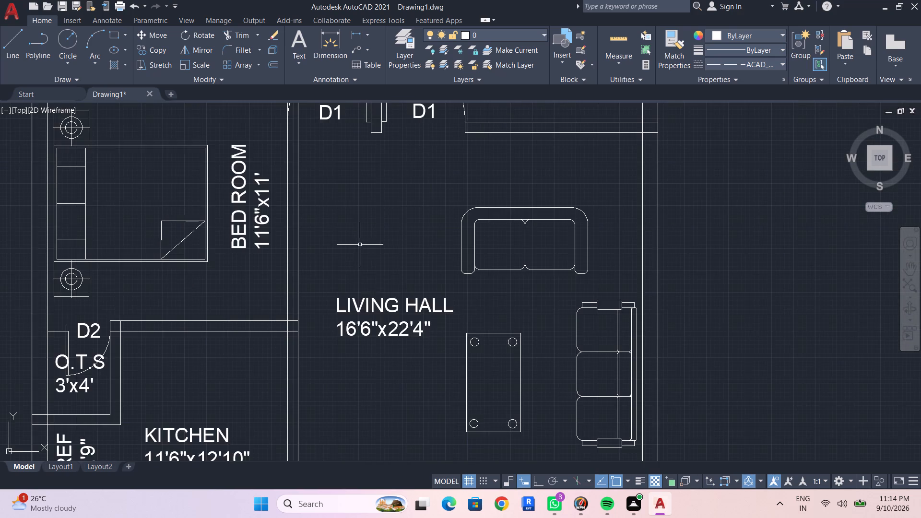
pyautogui.moveTo(363, 409); pyautogui.dragTo(363, 262, button='middle')
pyautogui.moveTo(363, 419); pyautogui.dragTo(367, 261, button='middle')
pyautogui.press('Escape')
pyautogui.moveTo(366, 329); pyautogui.dragTo(388, 325, button='middle')
pyautogui.scroll(-1, 368, 329)
pyautogui.moveTo(375, 331); pyautogui.dragTo(500, 319, button='middle')
pyautogui.moveTo(211, 301); pyautogui.dragTo(252, 331, button='middle')
pyautogui.scroll(-1, 254, 333)
pyautogui.scroll(-1, 271, 288)
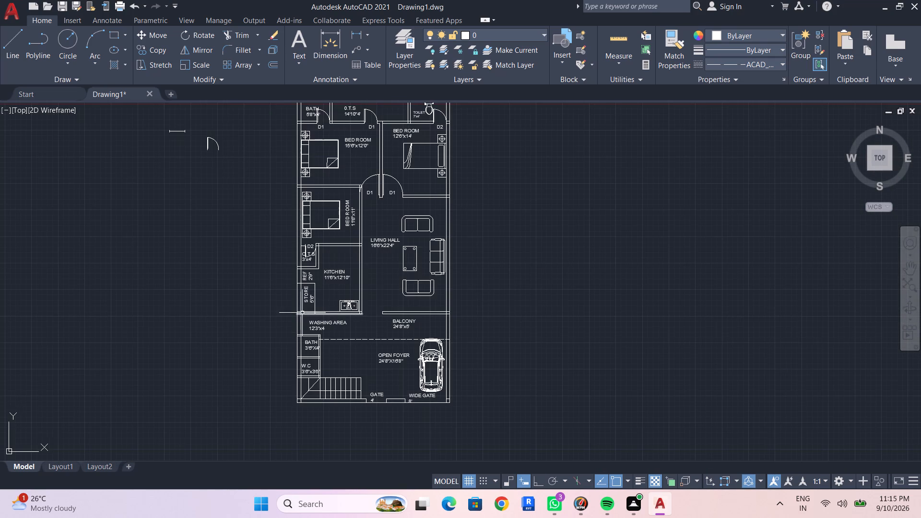
# Scale the spare door block beside the plan by reference, from its full width to a new width of 4'.
pyautogui.scroll(2, 212, 152)
pyautogui.click(197, 138)
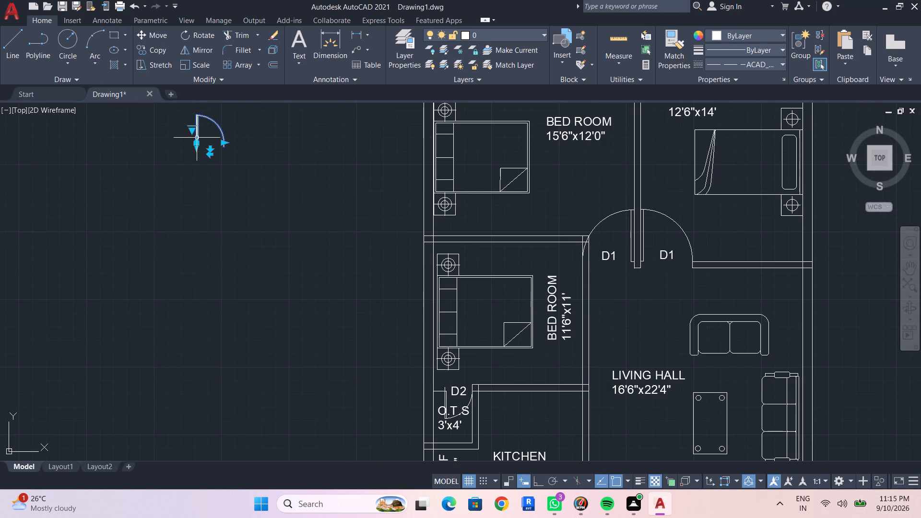
pyautogui.write('SC')
pyautogui.press('space')
pyautogui.scroll(3, 188, 153)
pyautogui.moveTo(194, 187); pyautogui.dragTo(193, 257, button='middle')
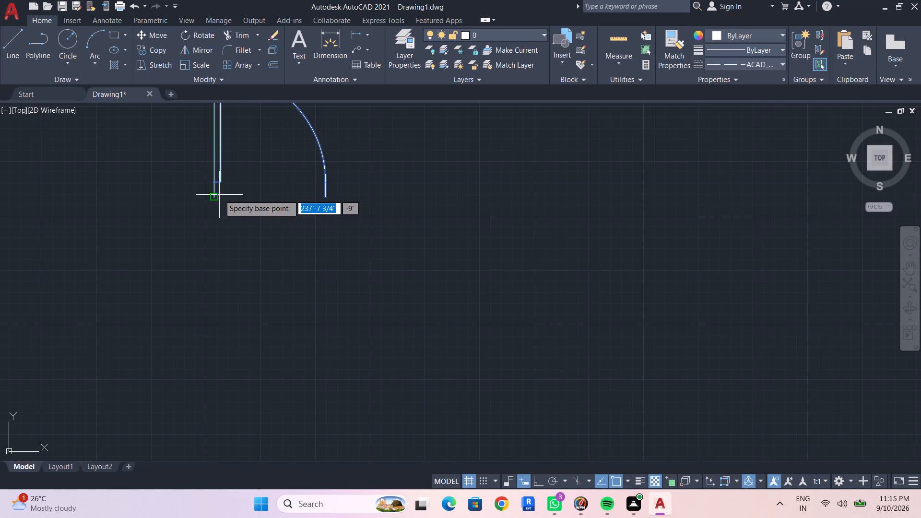
pyautogui.click(217, 195)
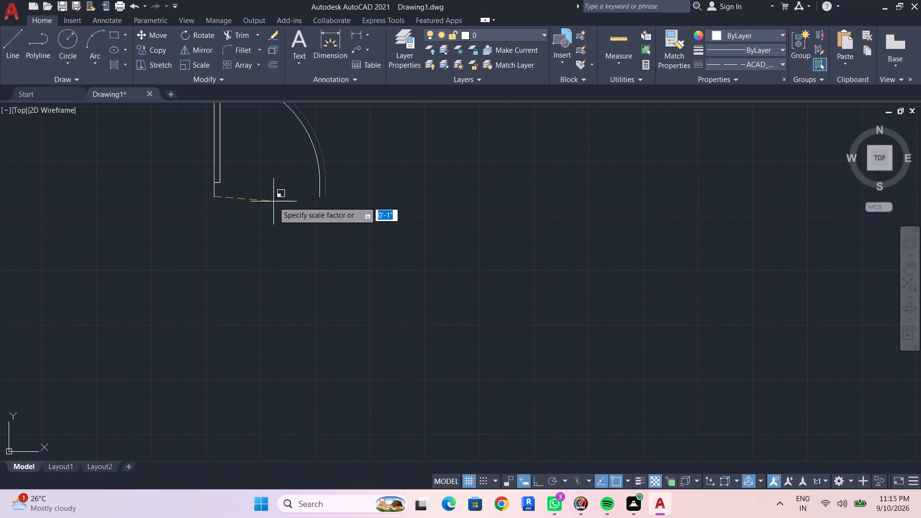
pyautogui.write('R')
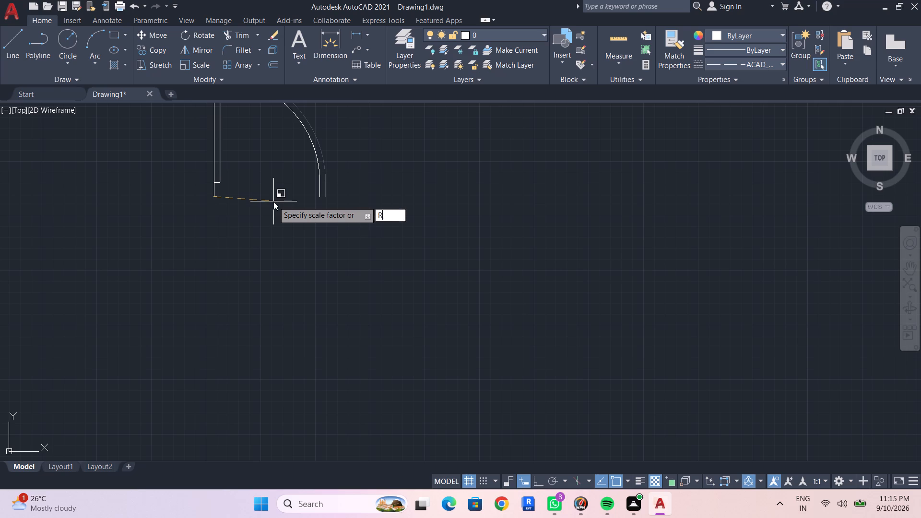
pyautogui.press('space')
pyautogui.click(213, 198)
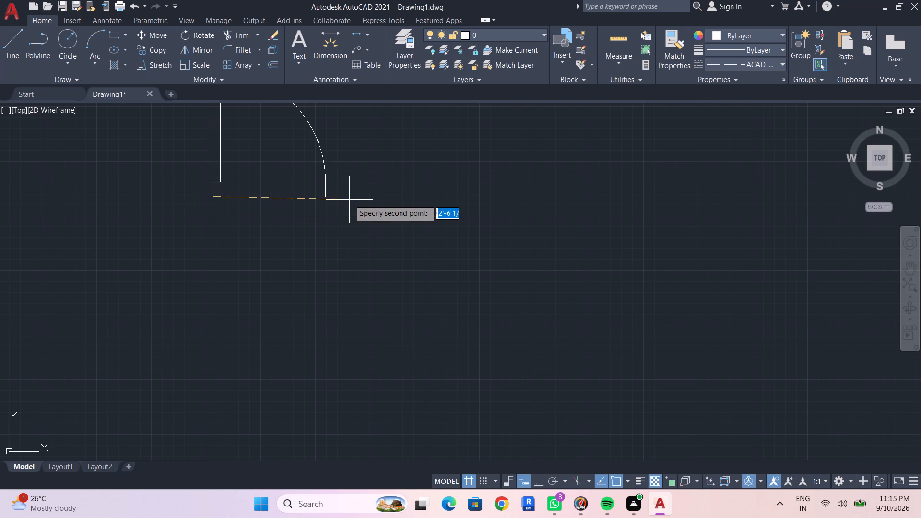
pyautogui.click(322, 197)
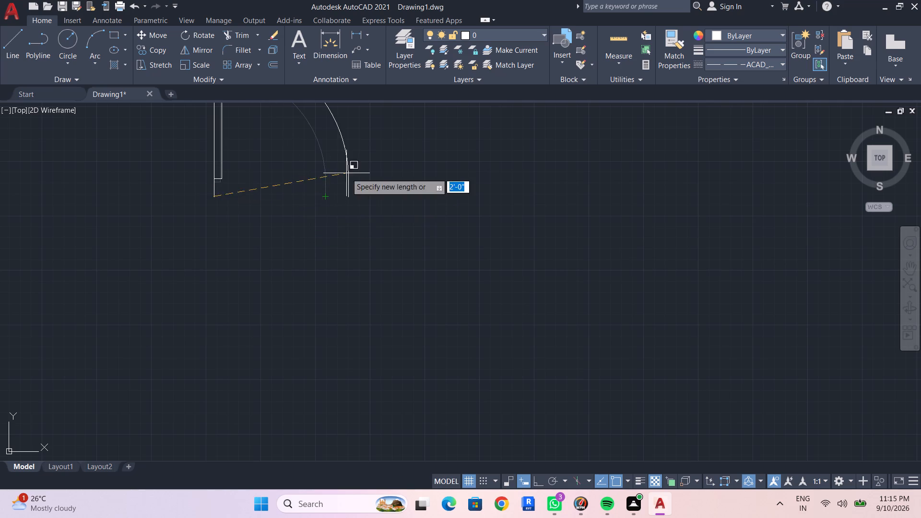
pyautogui.press('4')
pyautogui.press("'")
pyautogui.press('Return')
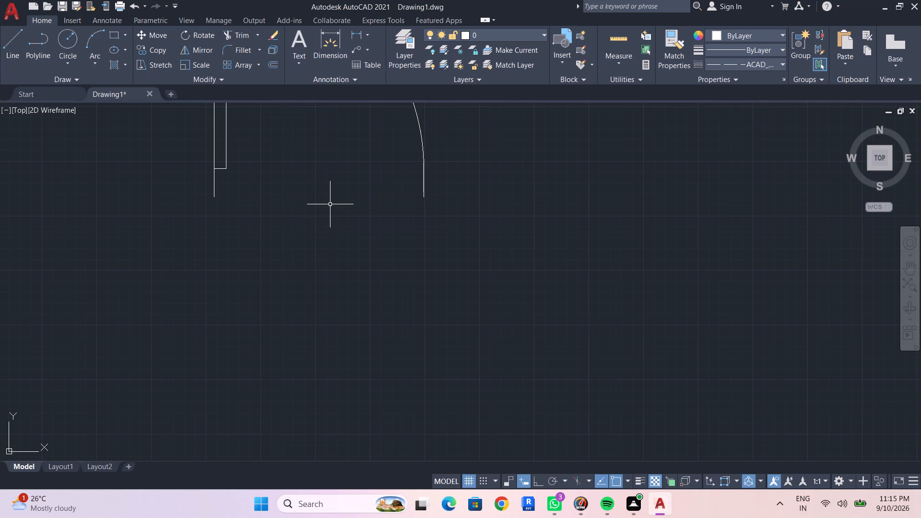
# Copy the 4' door block by its hinge-side lower endpoint into the opening between living hall and balcony, at the kitchen wall's outer corner.
pyautogui.click(216, 188)
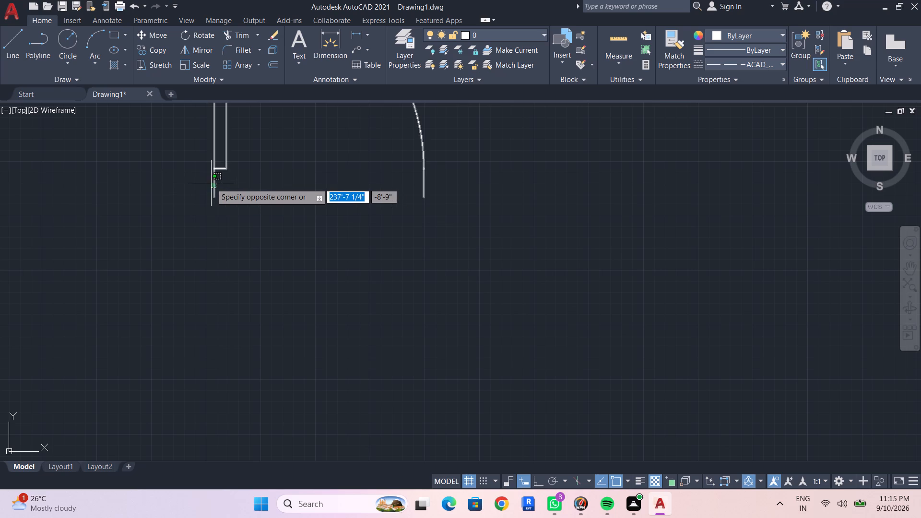
pyautogui.press('Escape')
pyautogui.click(211, 180)
pyautogui.press('Escape')
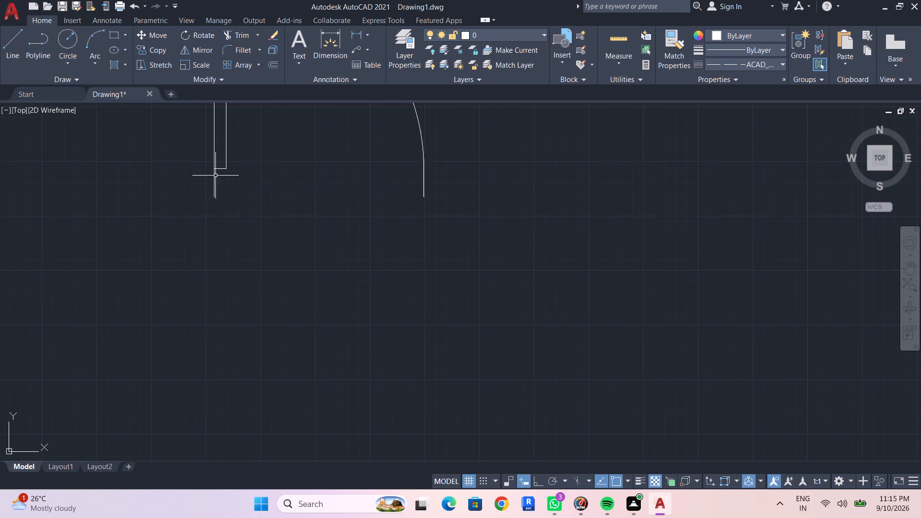
pyautogui.click(214, 173)
pyautogui.press('c')
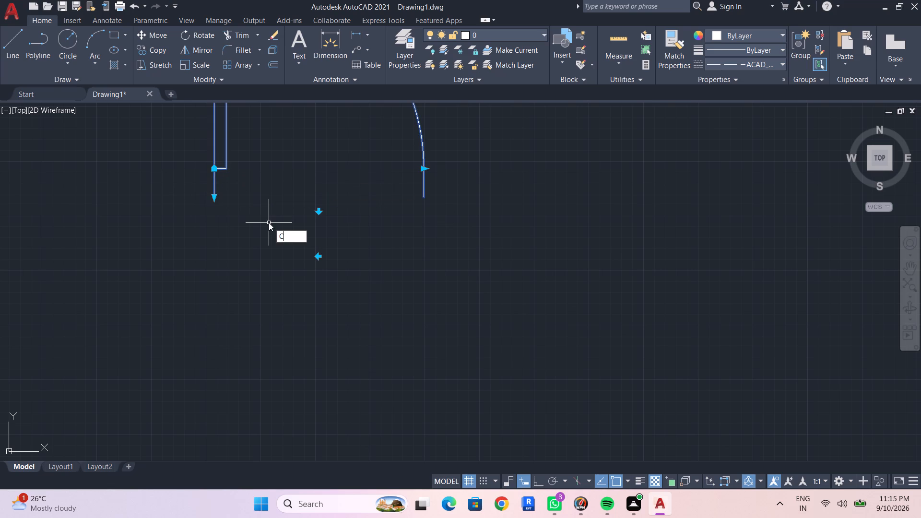
pyautogui.press('o')
pyautogui.press('space')
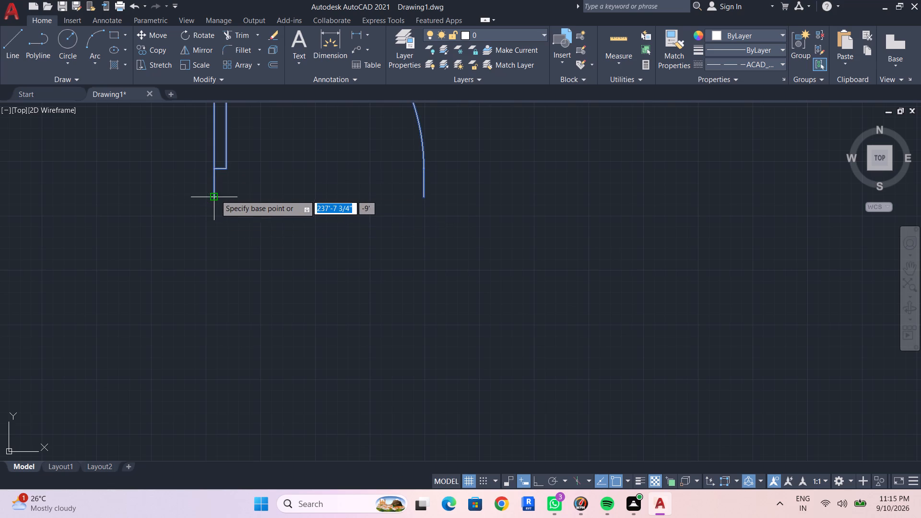
pyautogui.click(215, 196)
pyautogui.moveTo(453, 260); pyautogui.dragTo(177, 325, button='middle')
pyautogui.scroll(1, 163, 309)
pyautogui.scroll(-4, 205, 324)
pyautogui.moveTo(420, 348); pyautogui.dragTo(246, 326, button='middle')
pyautogui.scroll(1, 383, 349)
pyautogui.moveTo(482, 392); pyautogui.dragTo(268, 209, button='middle')
pyautogui.moveTo(412, 342); pyautogui.dragTo(300, 48, button='middle')
pyautogui.moveTo(243, 204); pyautogui.dragTo(352, 194, button='middle')
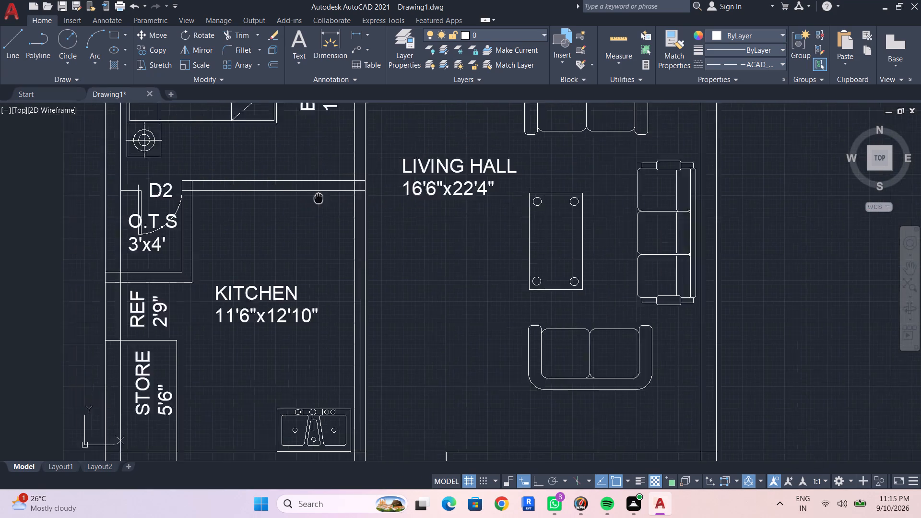
pyautogui.moveTo(352, 194); pyautogui.dragTo(401, 185, button='middle')
pyautogui.scroll(-1, 392, 312)
pyautogui.moveTo(395, 320); pyautogui.dragTo(282, 52, button='middle')
pyautogui.moveTo(319, 148); pyautogui.dragTo(319, 267, button='middle')
pyautogui.scroll(2, 319, 257)
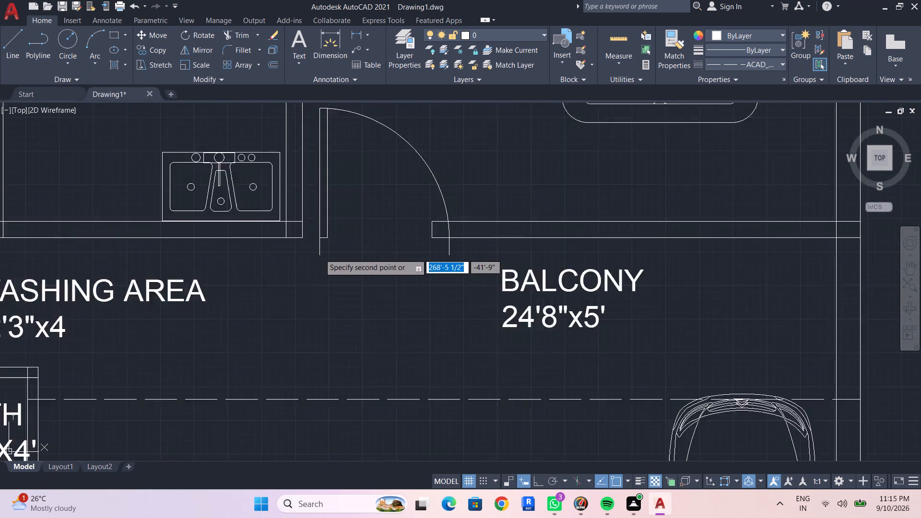
pyautogui.scroll(2, 319, 254)
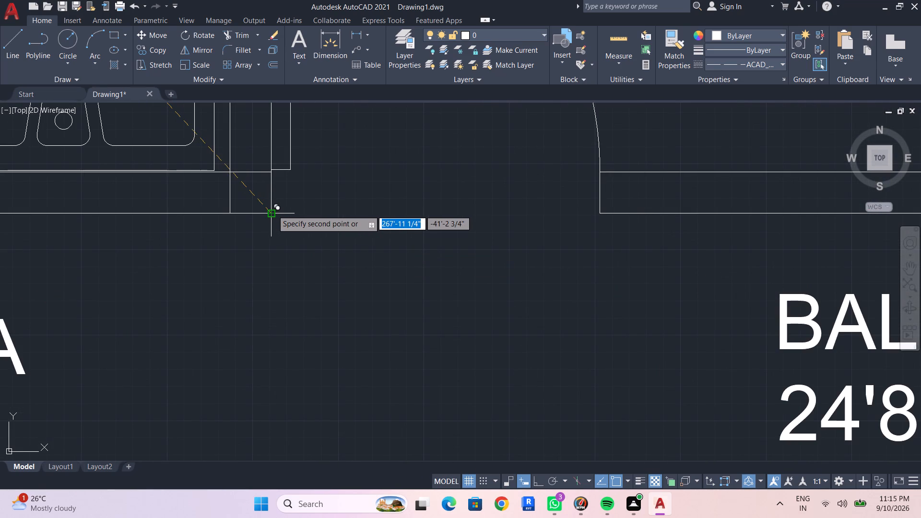
pyautogui.click(272, 210)
pyautogui.scroll(-3, 329, 195)
pyautogui.press('Escape')
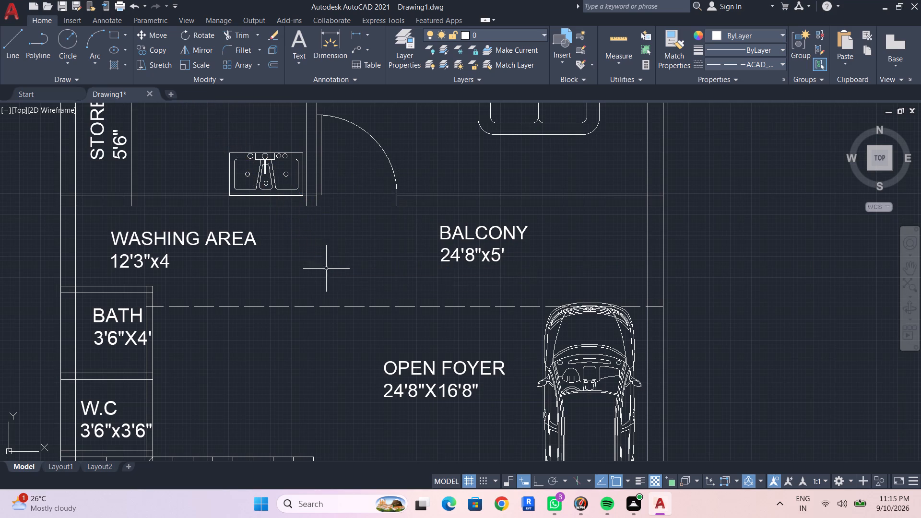
# Copy the D1 label of the 12'6"x14' bedroom door to the new door between living hall and balcony.
pyautogui.moveTo(347, 290); pyautogui.dragTo(348, 308, button='middle')
pyautogui.scroll(-2, 351, 283)
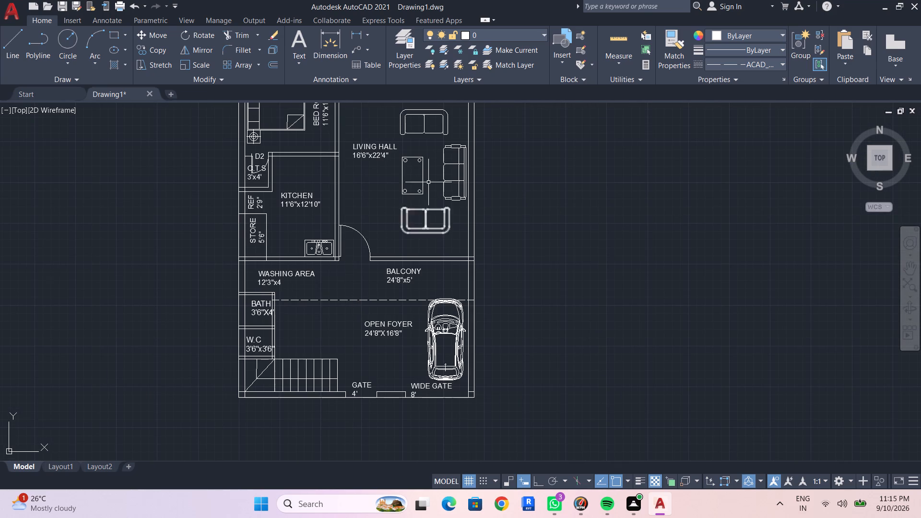
pyautogui.moveTo(375, 198); pyautogui.dragTo(373, 237, button='middle')
pyautogui.moveTo(302, 252); pyautogui.dragTo(298, 296, button='middle')
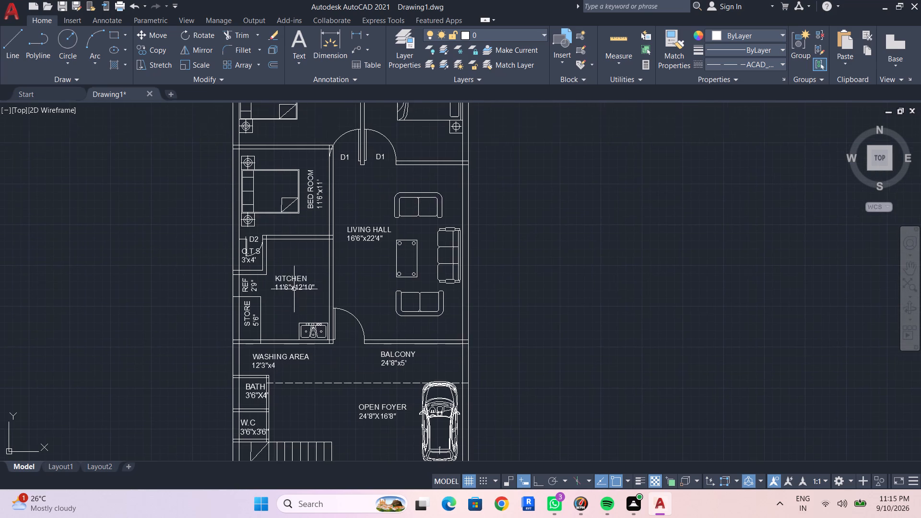
pyautogui.click(379, 159)
pyautogui.write('CO')
pyautogui.press('space')
pyautogui.click(379, 156)
pyautogui.scroll(2, 348, 345)
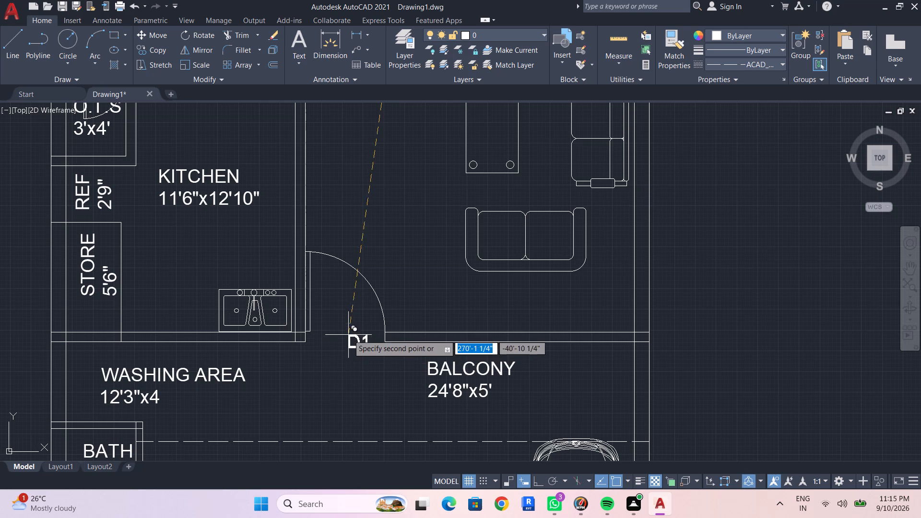
pyautogui.click(335, 337)
pyautogui.press('Escape')
pyautogui.press('Escape')
# Scale up the copied D1 label at the balcony door to a text height of about 1'-1 1/2".
pyautogui.click(337, 338)
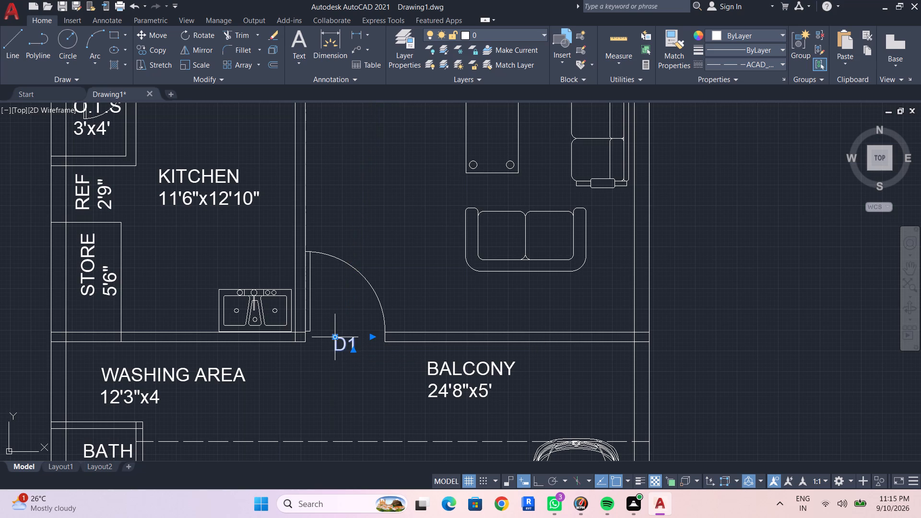
pyautogui.press('s')
pyautogui.press('c')
pyautogui.press('space')
pyautogui.click(340, 337)
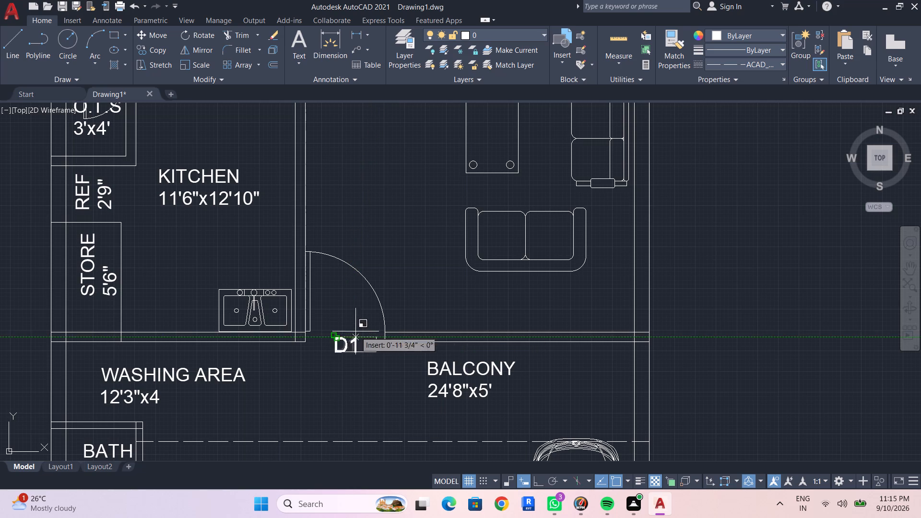
pyautogui.click(364, 327)
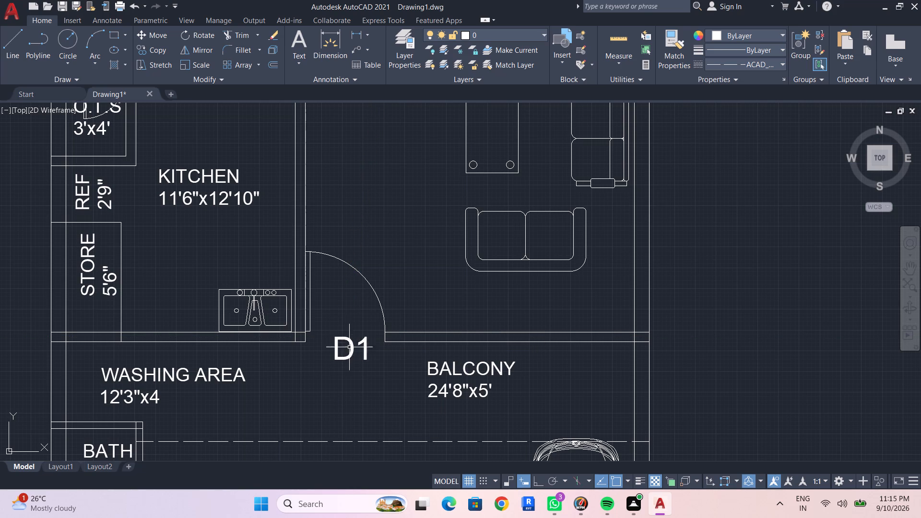
# Nudge the enlarged D1 label slightly left and up so it sits within the balcony door opening.
pyautogui.click(351, 344)
pyautogui.hotkey('ctrl', 'Left')
pyautogui.hotkey('ctrl', 'Left')
pyautogui.hotkey('ctrl', 'Up')
pyautogui.hotkey('ctrl', 'Up')
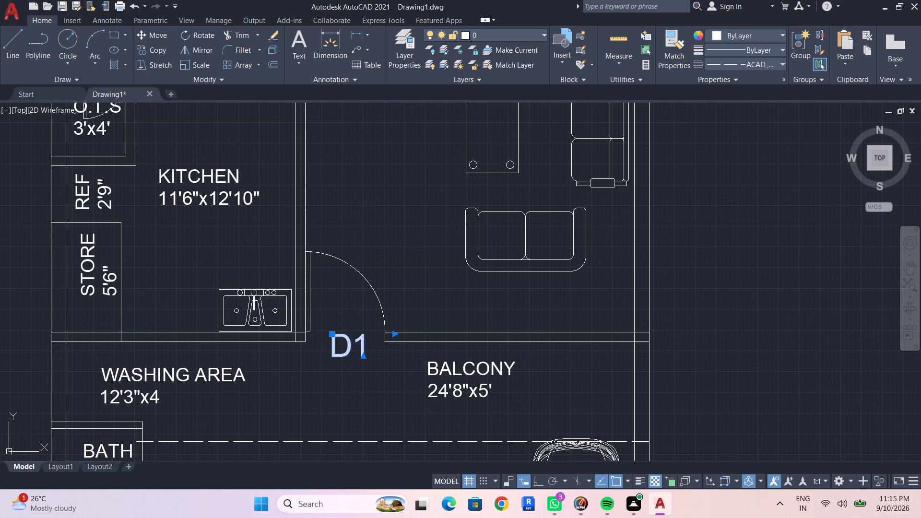
pyautogui.hotkey('ctrl', 'Up')
pyautogui.hotkey('ctrl', 'Up')
pyautogui.hotkey('ctrl', 'Left')
pyautogui.hotkey('ctrl', 'Left')
pyautogui.hotkey('ctrl', 'Up')
pyautogui.hotkey('ctrl', 'Up')
pyautogui.hotkey('ctrl', 'Up')
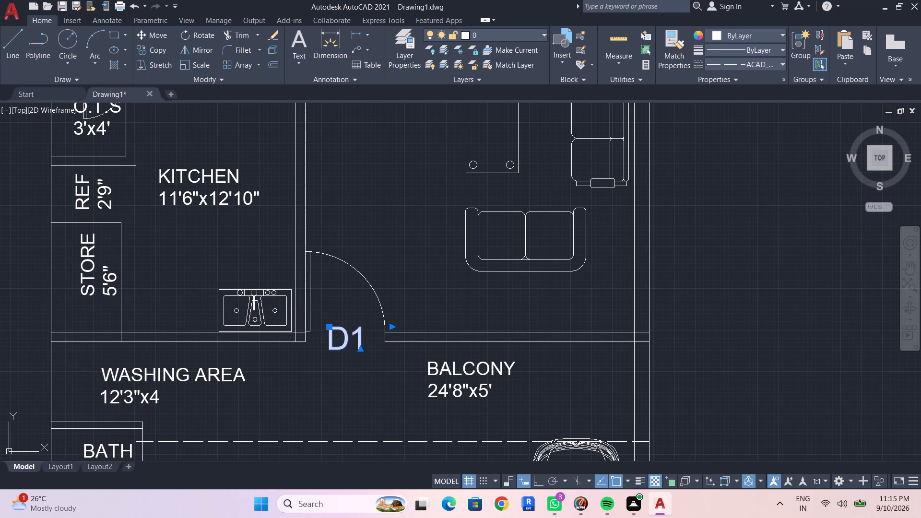
pyautogui.press('Escape')
# Change the label of the door between living hall and balcony to MD.
pyautogui.doubleClick(365, 344)
pyautogui.doubleClick(361, 339)
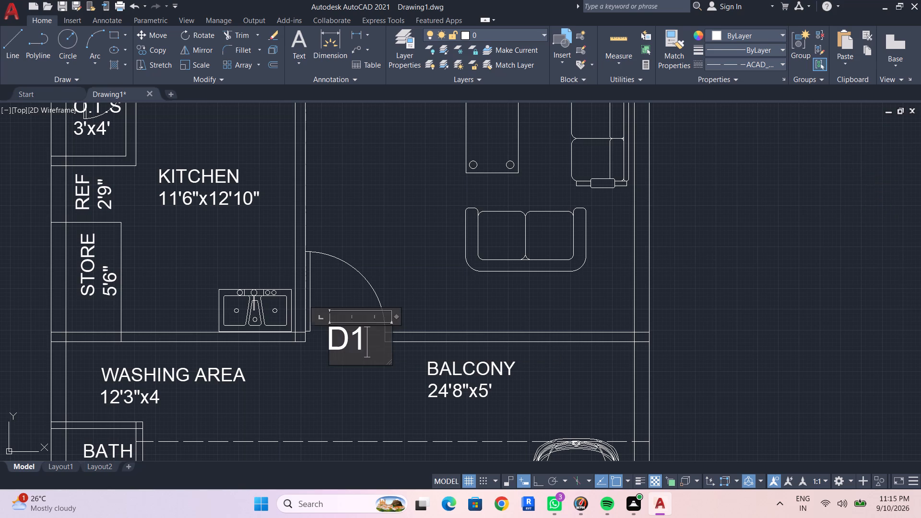
pyautogui.click(361, 339)
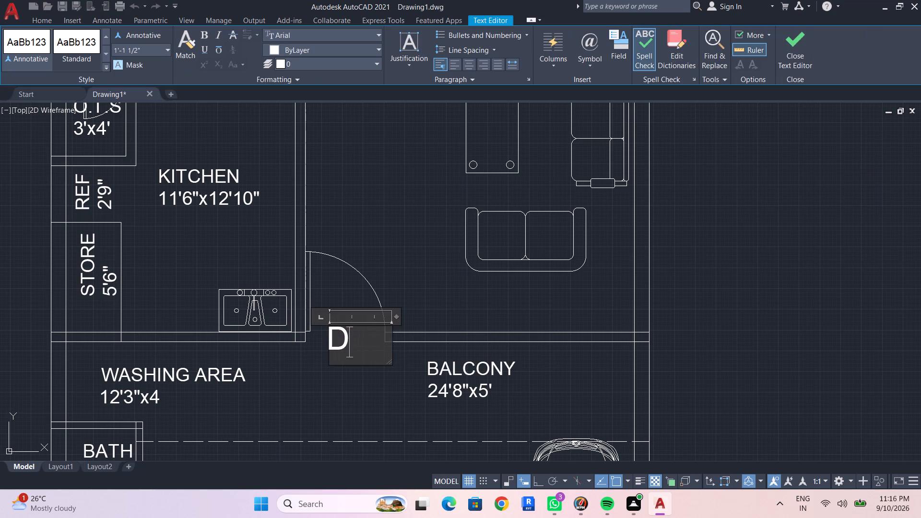
pyautogui.press('BackSpace')
pyautogui.press('Left')
pyautogui.press('m')
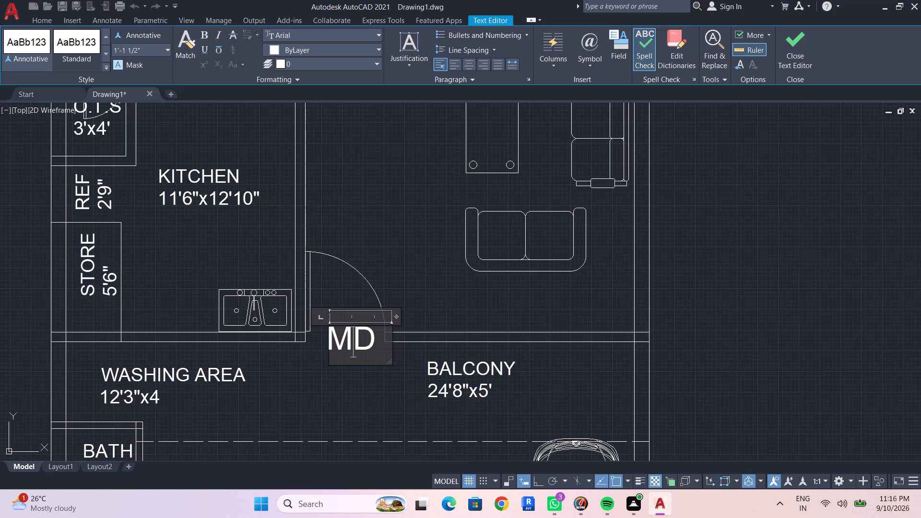
pyautogui.press('space')
pyautogui.press('BackSpace')
pyautogui.click(389, 249)
pyautogui.press('Escape')
pyautogui.press('Escape')
pyautogui.press('Escape')
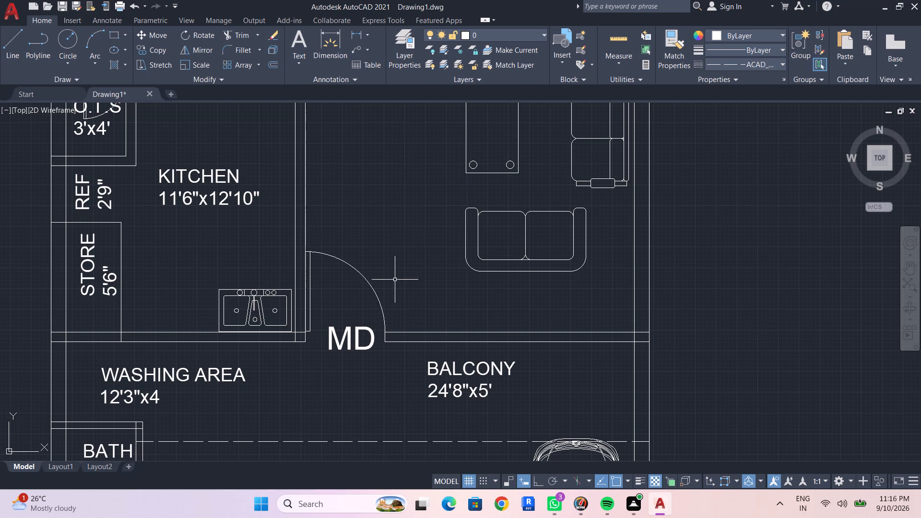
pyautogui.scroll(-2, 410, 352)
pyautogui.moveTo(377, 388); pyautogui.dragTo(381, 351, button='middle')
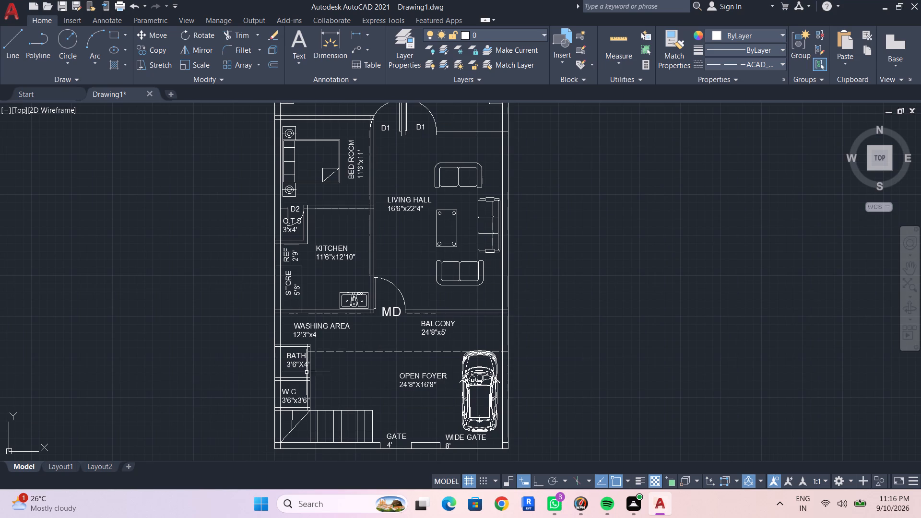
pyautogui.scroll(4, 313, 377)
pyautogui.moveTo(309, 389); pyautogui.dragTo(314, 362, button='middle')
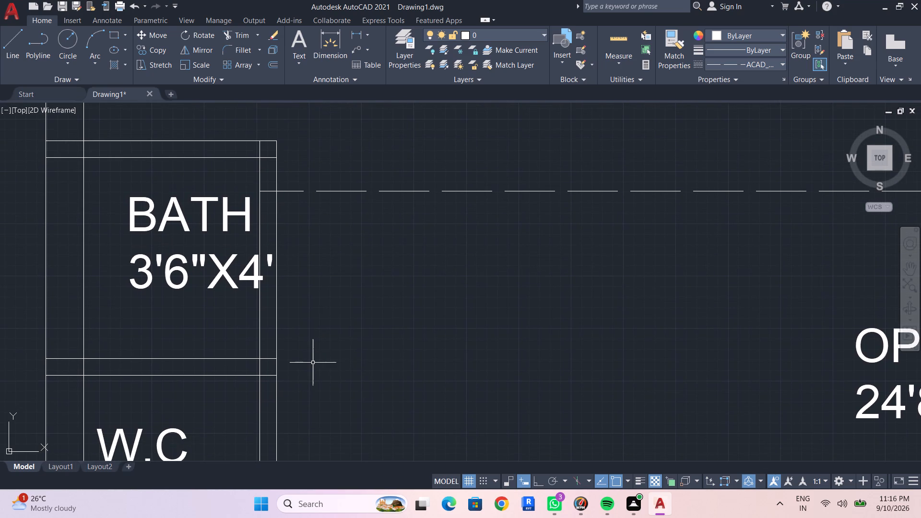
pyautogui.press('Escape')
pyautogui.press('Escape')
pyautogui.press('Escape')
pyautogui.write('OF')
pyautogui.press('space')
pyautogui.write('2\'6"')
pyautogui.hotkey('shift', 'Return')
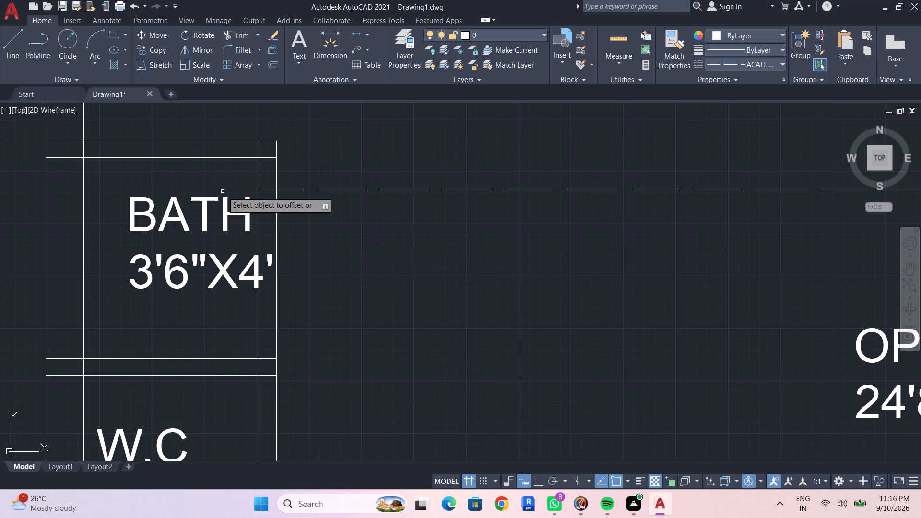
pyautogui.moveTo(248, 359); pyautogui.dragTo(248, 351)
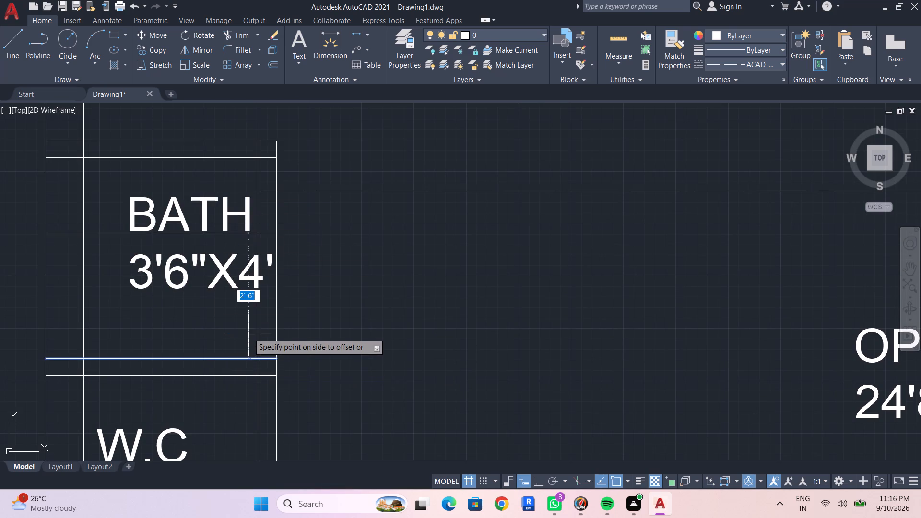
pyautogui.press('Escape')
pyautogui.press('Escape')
# Offset the upper line of the wall between BATH and W.C by 2' into the bath.
pyautogui.press('o')
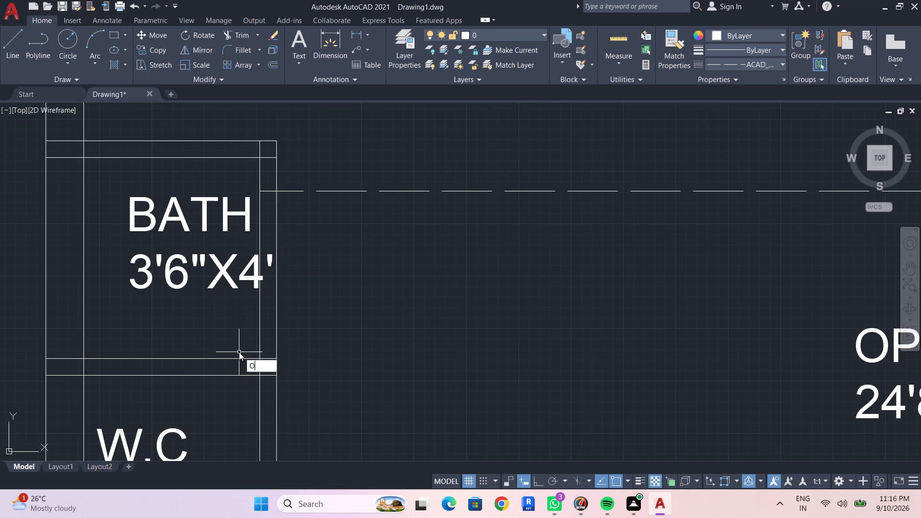
pyautogui.write("F 2'")
pyautogui.press('Return')
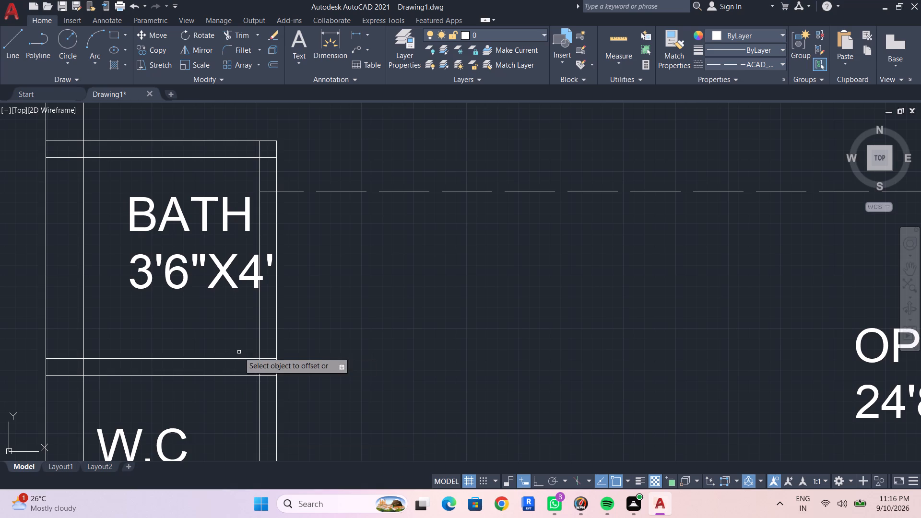
pyautogui.click(255, 359)
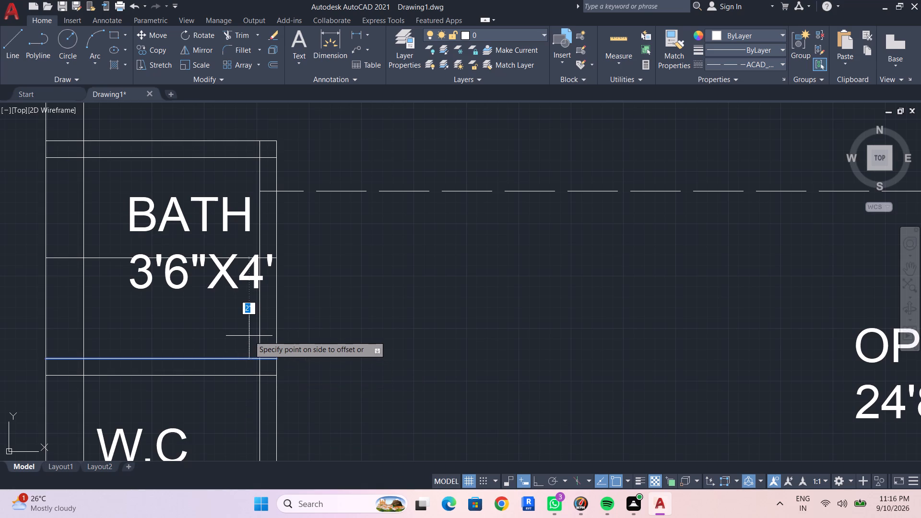
pyautogui.click(249, 336)
pyautogui.press('Escape')
pyautogui.press('Escape')
# Trim both lines of the bath's foyer-side wall between the offset line and the W.C wall to open a doorway.
pyautogui.write('TR')
pyautogui.press('Return')
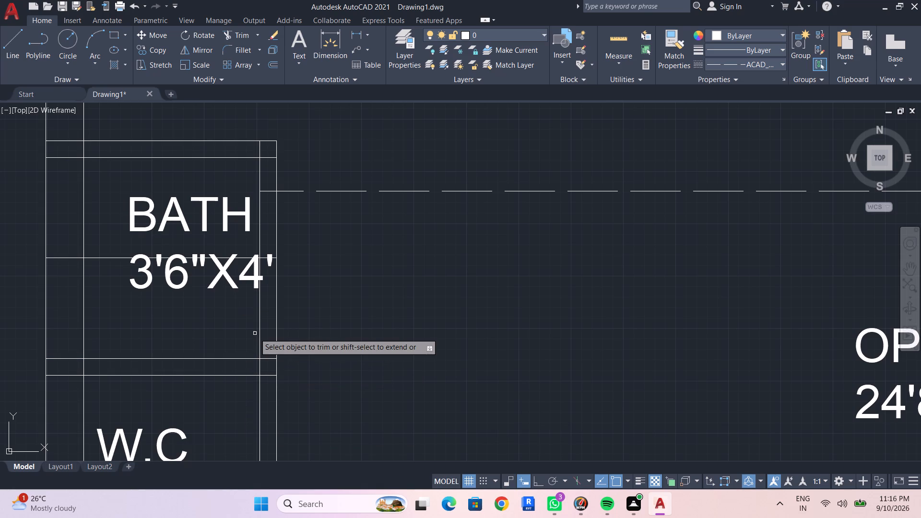
pyautogui.click(258, 323)
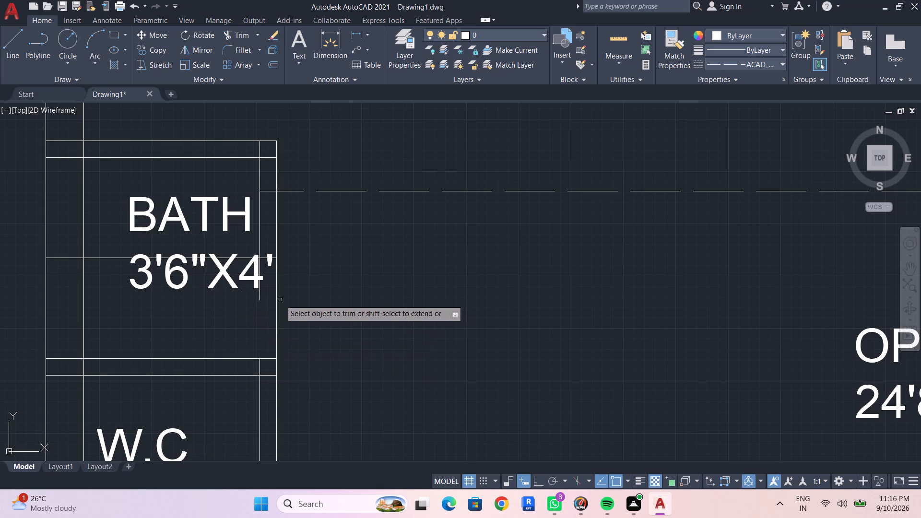
pyautogui.click(275, 293)
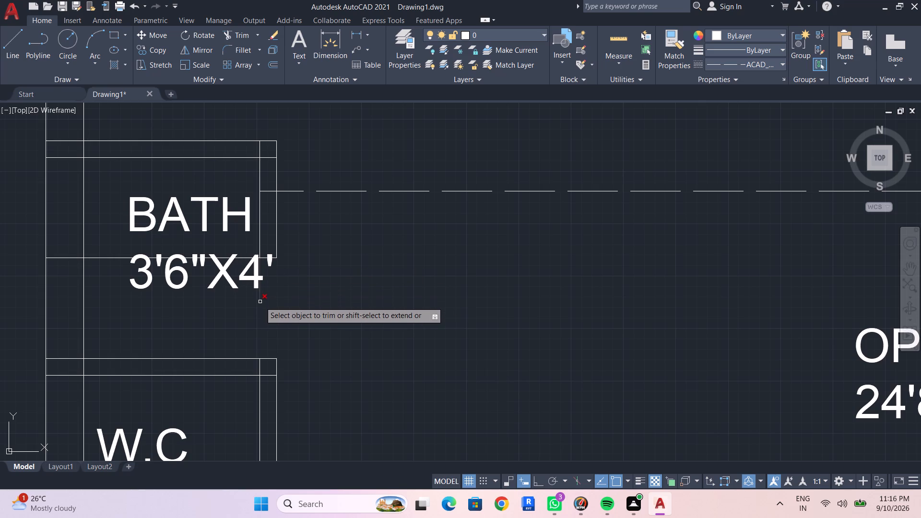
pyautogui.click(260, 302)
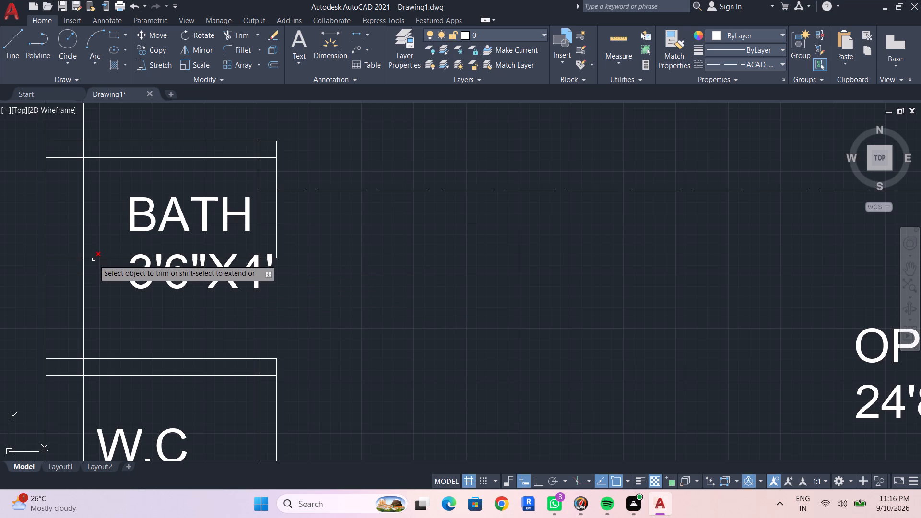
pyautogui.press('Escape')
# Delete the offset guide line crossing the 3'6"X4' bath.
pyautogui.click(99, 258)
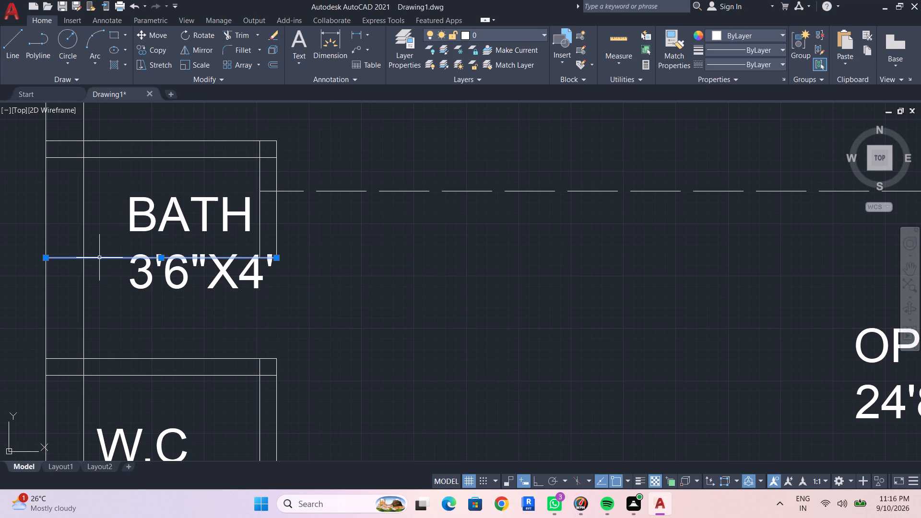
pyautogui.press('Delete')
pyautogui.press('Escape')
pyautogui.press('Escape')
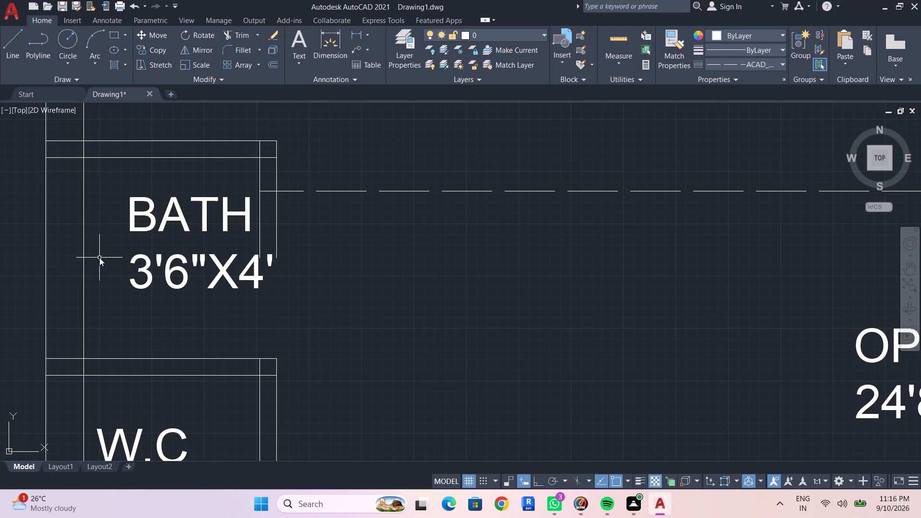
# Draw a 4" line closing the cut wall end at the top of the bath's door opening.
pyautogui.press('l')
pyautogui.press('Return')
pyautogui.scroll(3, 144, 265)
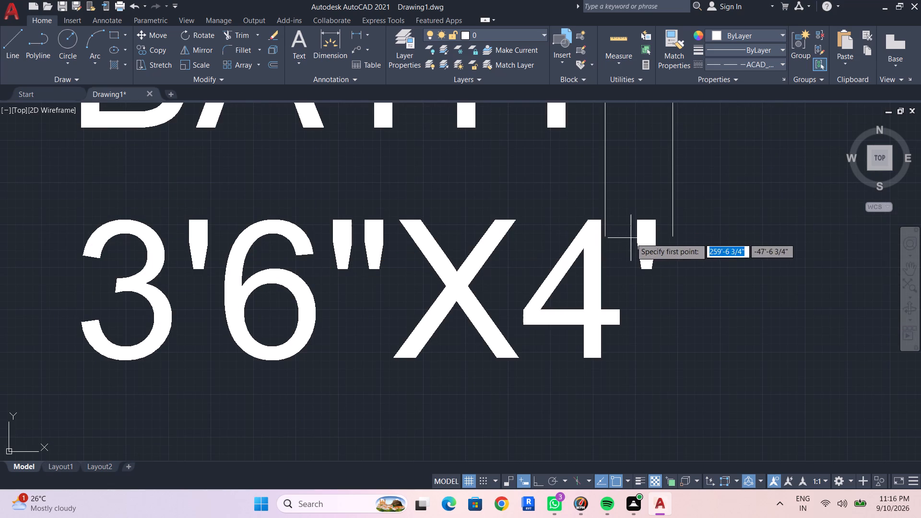
pyautogui.click(608, 237)
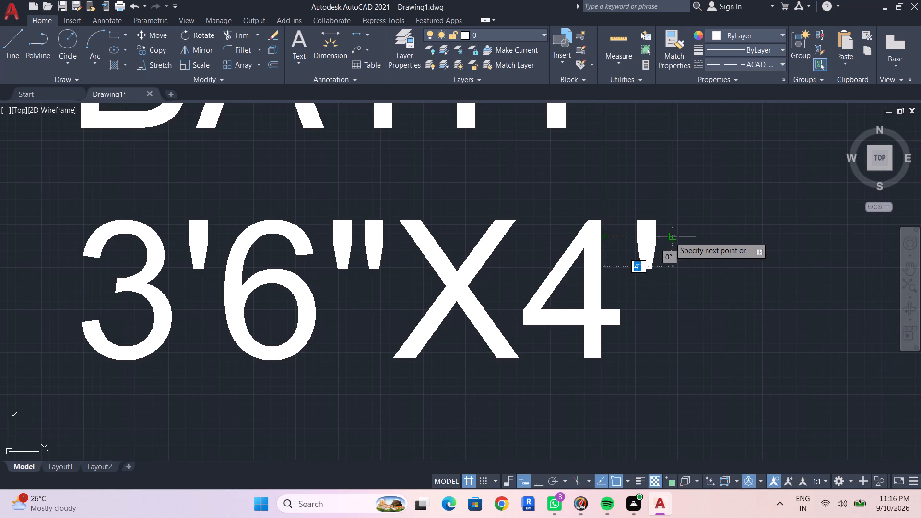
pyautogui.click(674, 235)
pyautogui.press('Escape')
# Nudge the BATH 3'6"X4' label slightly left and up so it sits clear of the wall.
pyautogui.scroll(-1, 673, 299)
pyautogui.moveTo(674, 300); pyautogui.dragTo(592, 213, button='middle')
pyautogui.scroll(2, 586, 206)
pyautogui.scroll(-1, 593, 230)
pyautogui.moveTo(623, 271); pyautogui.dragTo(598, 272, button='middle')
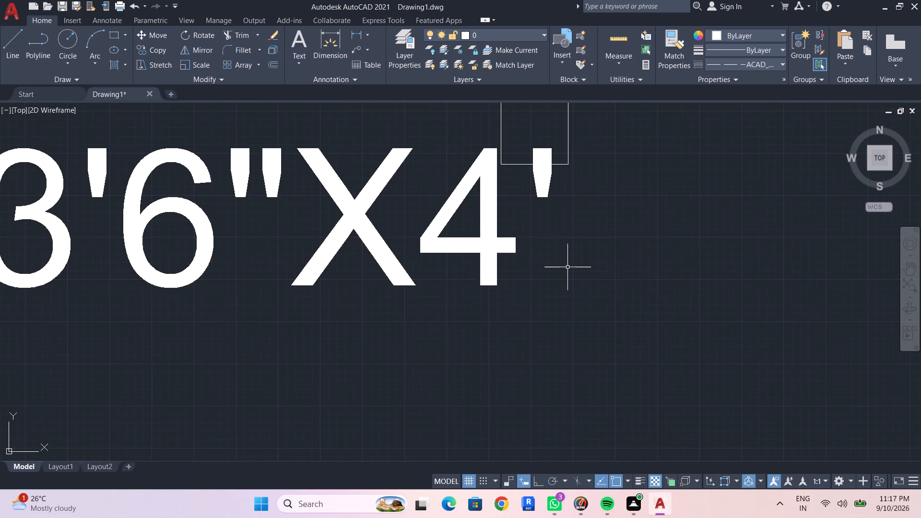
pyautogui.scroll(-2, 572, 280)
pyautogui.click(515, 275)
pyautogui.press('Escape')
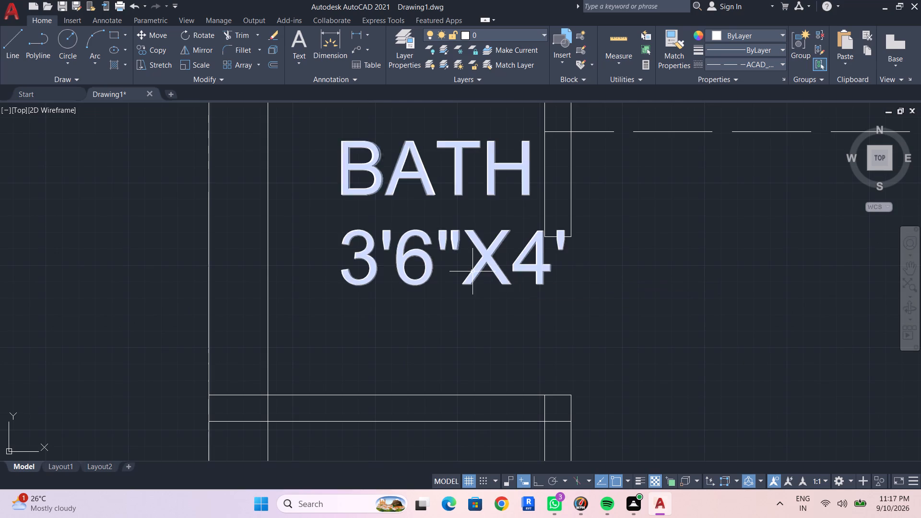
pyautogui.click(472, 271)
pyautogui.hotkey('ctrl', 'Left')
pyautogui.hotkey('ctrl', 'Left')
pyautogui.hotkey('ctrl', 'Left')
pyautogui.hotkey('ctrl', 'Left')
pyautogui.hotkey('ctrl', 'Left')
pyautogui.hotkey('ctrl', 'Left')
pyautogui.hotkey('ctrl', 'Left')
pyautogui.hotkey('ctrl', 'Left')
pyautogui.hotkey('ctrl', 'Left')
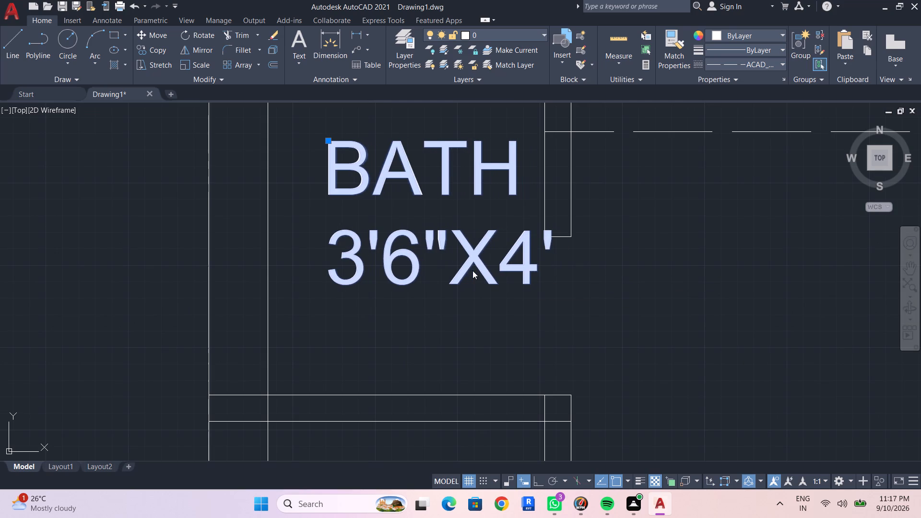
pyautogui.hotkey('ctrl', 'Left')
pyautogui.hotkey('ctrl', 'Left')
pyautogui.hotkey('ctrl', 'Left')
pyautogui.hotkey('ctrl', 'Left')
pyautogui.hotkey('ctrl', 'Left')
pyautogui.hotkey('ctrl', 'Left')
pyautogui.hotkey('ctrl', 'Up')
pyautogui.hotkey('ctrl', 'Left')
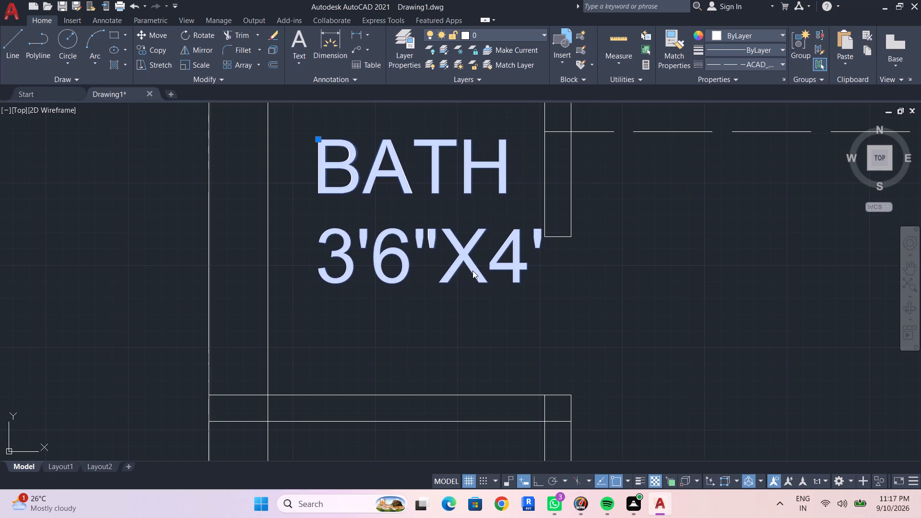
pyautogui.hotkey('ctrl', 'Left')
pyautogui.hotkey('ctrl', 'Left')
pyautogui.hotkey('ctrl', 'Left')
pyautogui.hotkey('ctrl', 'Left')
pyautogui.hotkey('ctrl', 'Up')
pyautogui.hotkey('ctrl', 'Up')
pyautogui.hotkey('ctrl', 'Up')
pyautogui.hotkey('ctrl', 'Up')
pyautogui.hotkey('ctrl', 'Up')
pyautogui.hotkey('ctrl', 'Up')
pyautogui.hotkey('ctrl', 'Up')
pyautogui.hotkey('ctrl', 'Up')
pyautogui.hotkey('ctrl', 'Up')
pyautogui.hotkey('ctrl', 'Up')
pyautogui.hotkey('ctrl', 'Up')
pyautogui.hotkey('ctrl', 'Up')
pyautogui.hotkey('ctrl', 'Up')
pyautogui.hotkey('ctrl', 'Up')
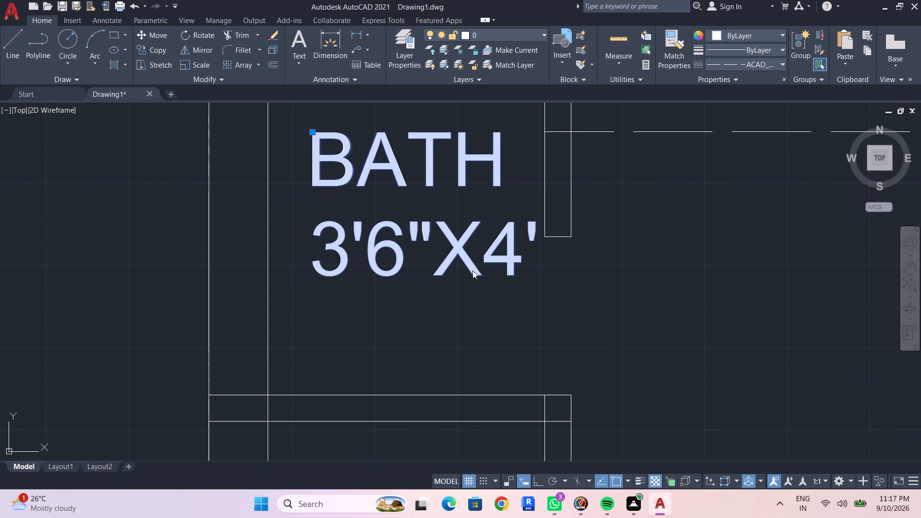
pyautogui.press('Escape')
# Scale the spare door block outside the plan by reference from its full opening width to 2'.
pyautogui.scroll(-1, 577, 295)
pyautogui.moveTo(577, 297); pyautogui.dragTo(491, 322, button='middle')
pyautogui.scroll(-1, 487, 307)
pyautogui.moveTo(487, 312); pyautogui.dragTo(429, 286, button='middle')
pyautogui.moveTo(442, 299); pyautogui.dragTo(409, 271, button='middle')
pyautogui.press('Escape')
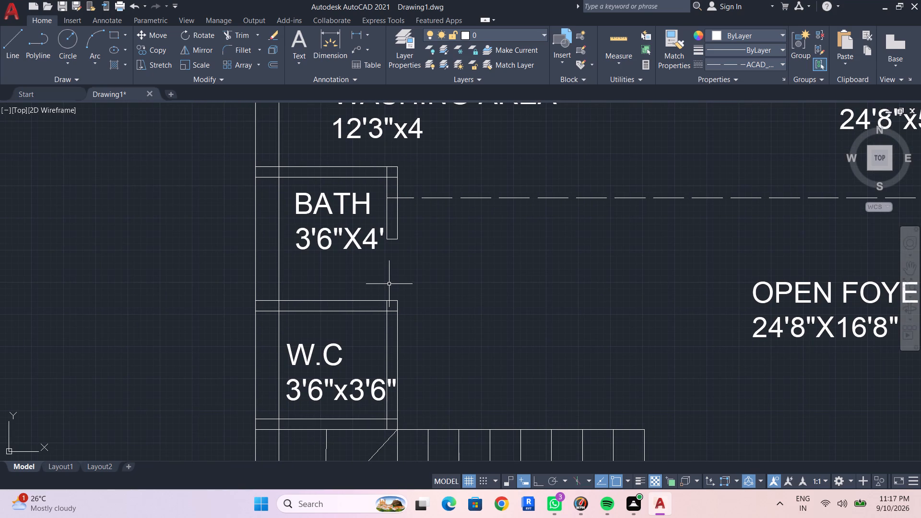
pyautogui.scroll(-1, 344, 329)
pyautogui.moveTo(351, 332); pyautogui.dragTo(375, 338, button='middle')
pyautogui.scroll(-1, 253, 304)
pyautogui.moveTo(254, 303); pyautogui.dragTo(329, 361, button='middle')
pyautogui.scroll(-2, 342, 371)
pyautogui.click(278, 161)
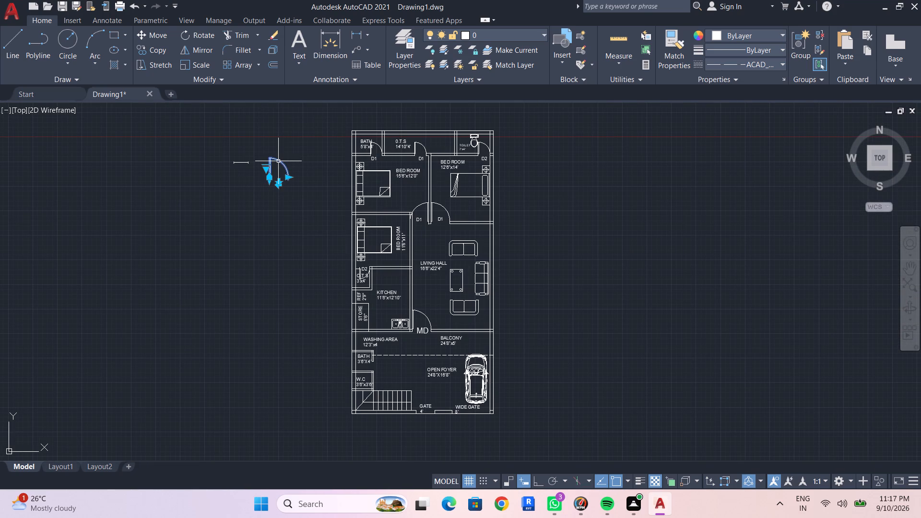
pyautogui.write('SC')
pyautogui.press('space')
pyautogui.scroll(4, 269, 179)
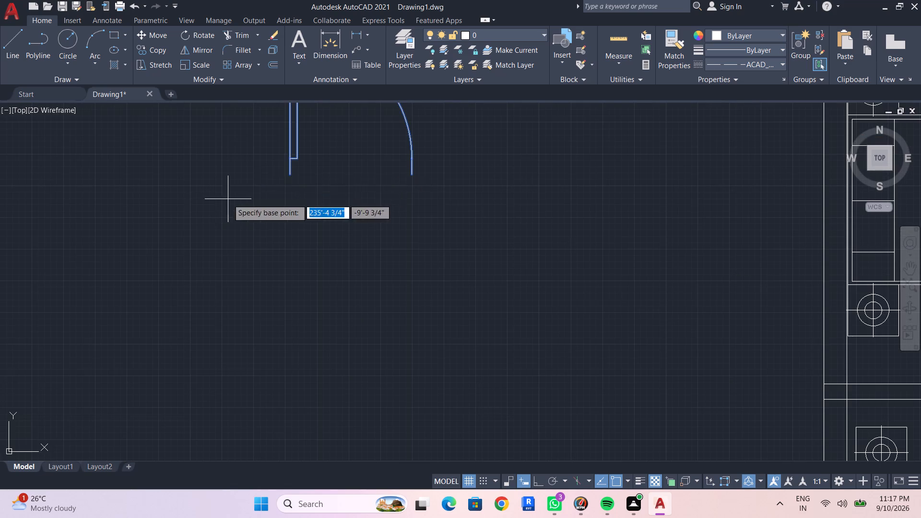
pyautogui.click(293, 175)
pyautogui.write('R')
pyautogui.press('space')
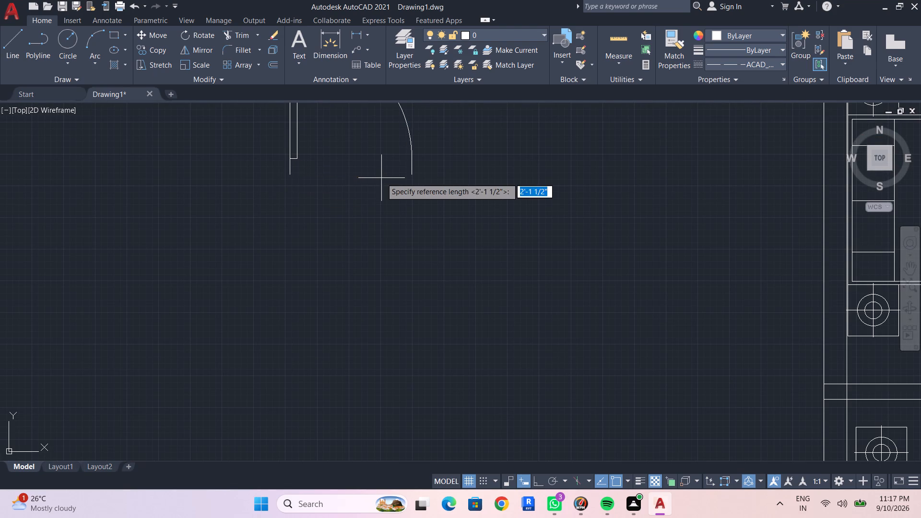
pyautogui.click(288, 174)
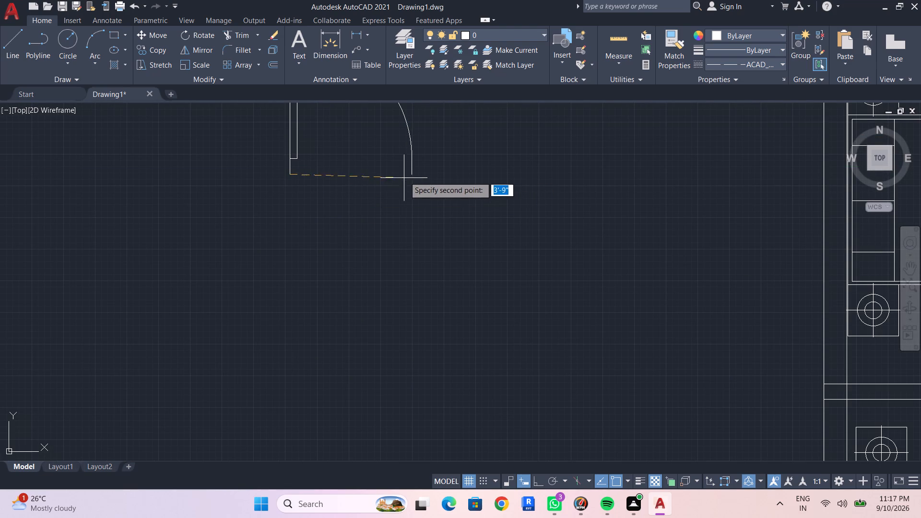
pyautogui.click(413, 173)
pyautogui.press('2')
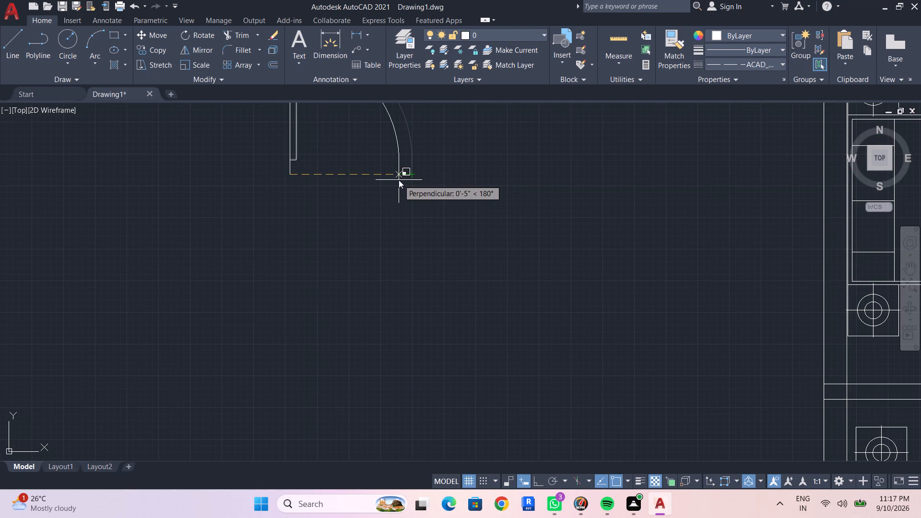
pyautogui.press("'")
pyautogui.press('Return')
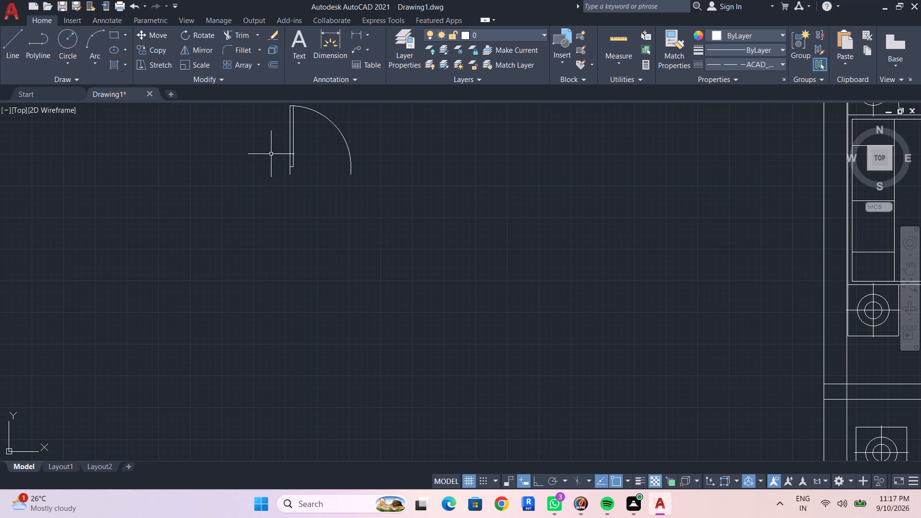
# Copy the 2' door block from outside the plan into the open foyer beside the 3'6"X4' bath's door opening.
pyautogui.click(291, 151)
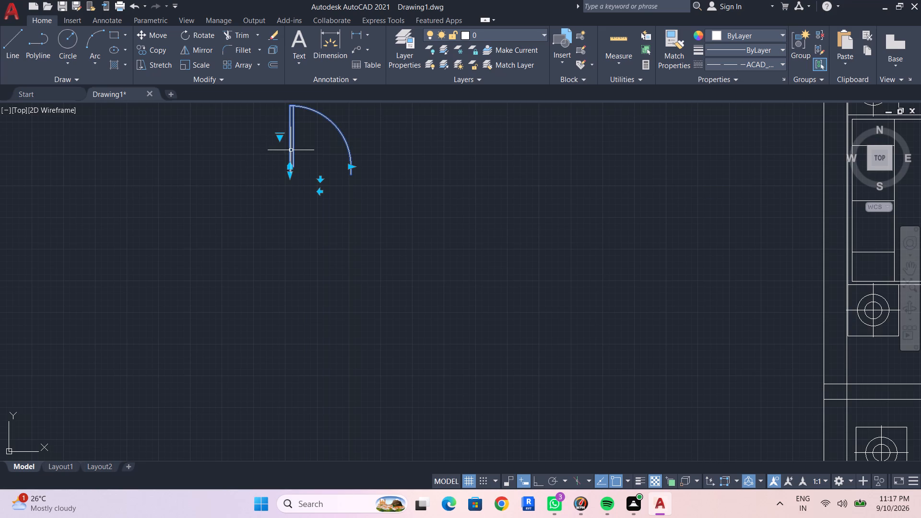
pyautogui.press('c')
pyautogui.write('O')
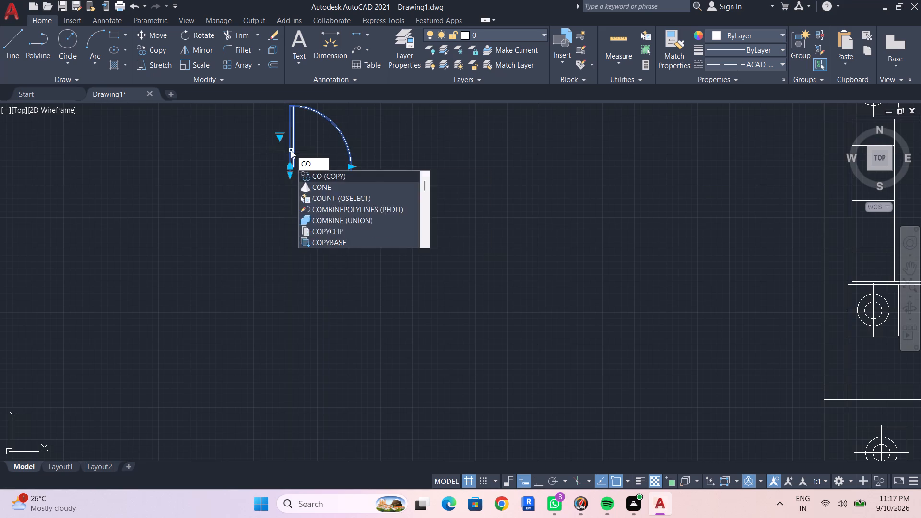
pyautogui.press('space')
pyautogui.click(293, 176)
pyautogui.moveTo(658, 337); pyautogui.dragTo(388, 231, button='middle')
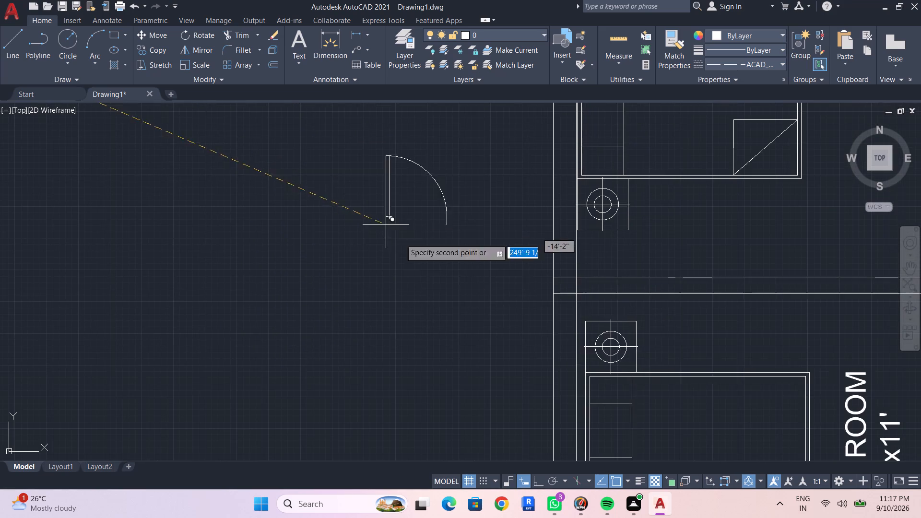
pyautogui.moveTo(666, 432); pyautogui.dragTo(558, 312, button='middle')
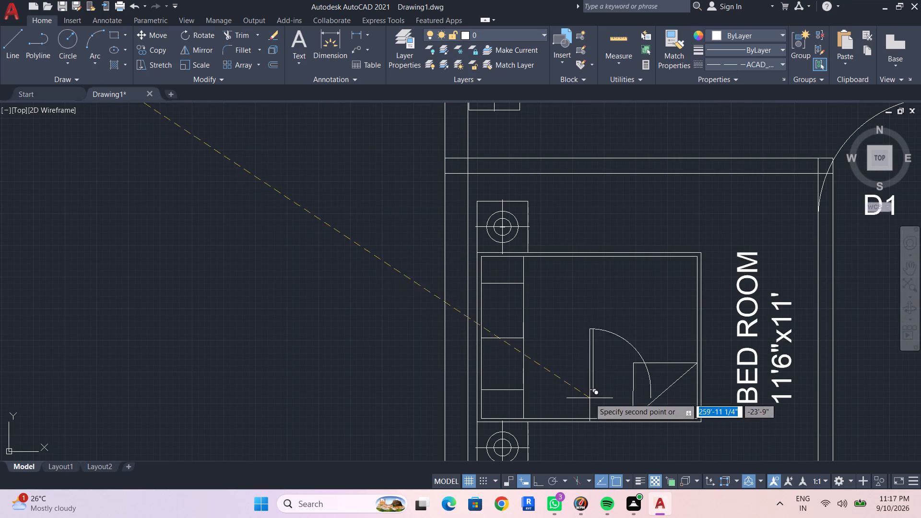
pyautogui.moveTo(589, 397); pyautogui.dragTo(508, 212, button='middle')
pyautogui.scroll(-2, 519, 364)
pyautogui.moveTo(517, 388); pyautogui.dragTo(484, 265, button='middle')
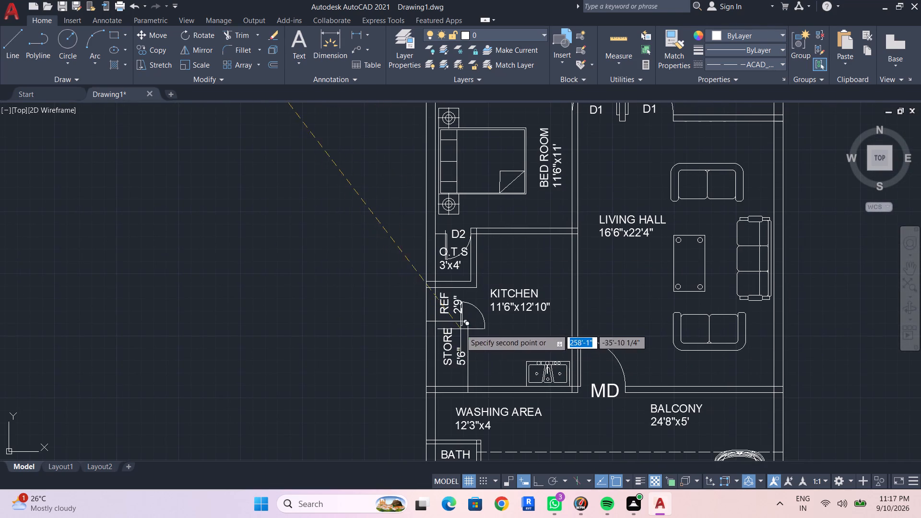
pyautogui.moveTo(463, 370); pyautogui.dragTo(457, 227, button='middle')
pyautogui.scroll(4, 469, 349)
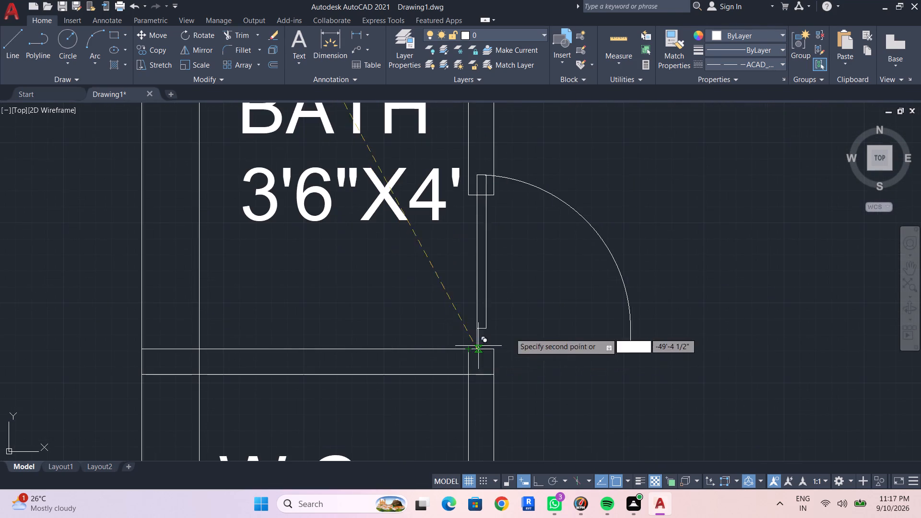
pyautogui.click(600, 336)
pyautogui.press('Escape')
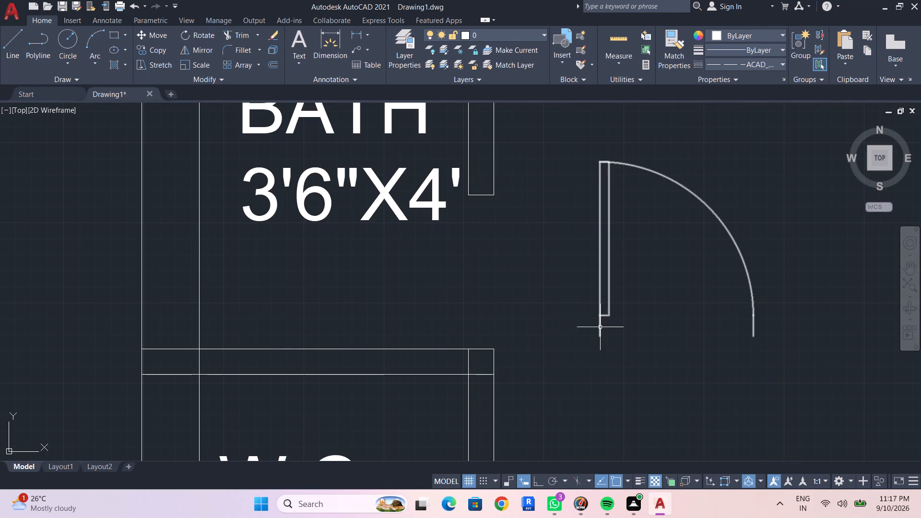
# Flip the copied door block beside the bath horizontally so its leaf is on the opposite side.
pyautogui.click(600, 327)
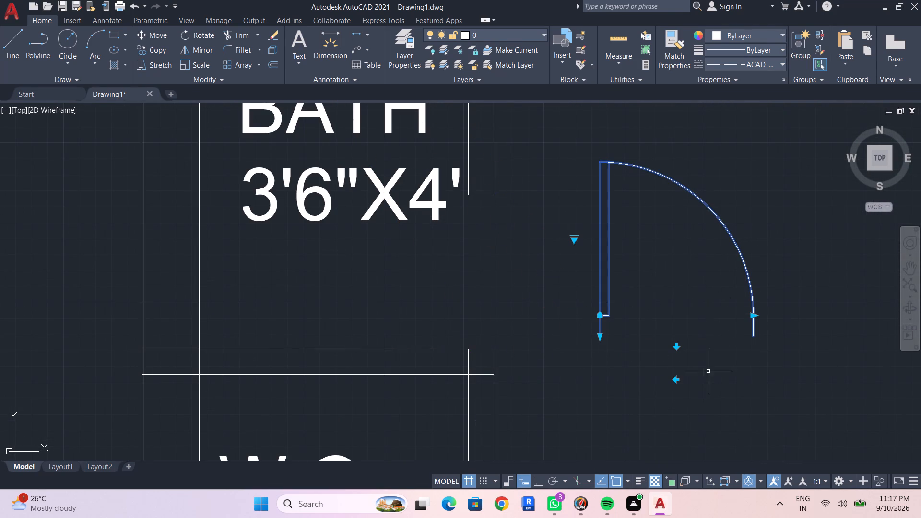
pyautogui.click(677, 381)
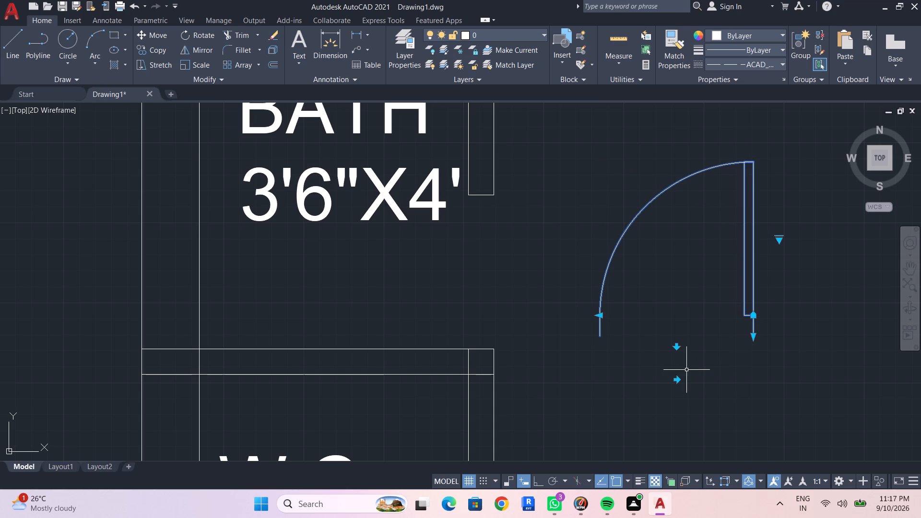
pyautogui.press('Escape')
pyautogui.click(742, 270)
pyautogui.press('Escape')
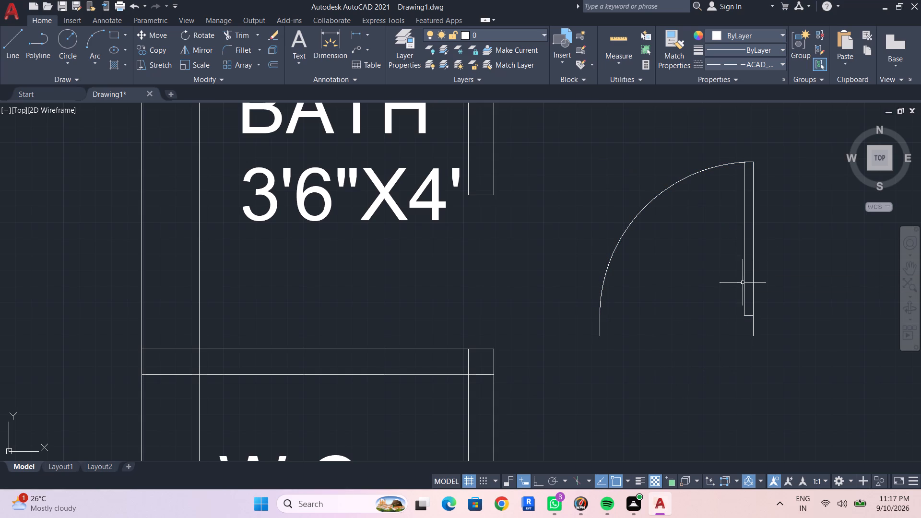
# Rotate the copied 2' door block in the open foyer 90° about its lower hinge-side end.
pyautogui.click(745, 281)
pyautogui.press('r')
pyautogui.write('O')
pyautogui.press('space')
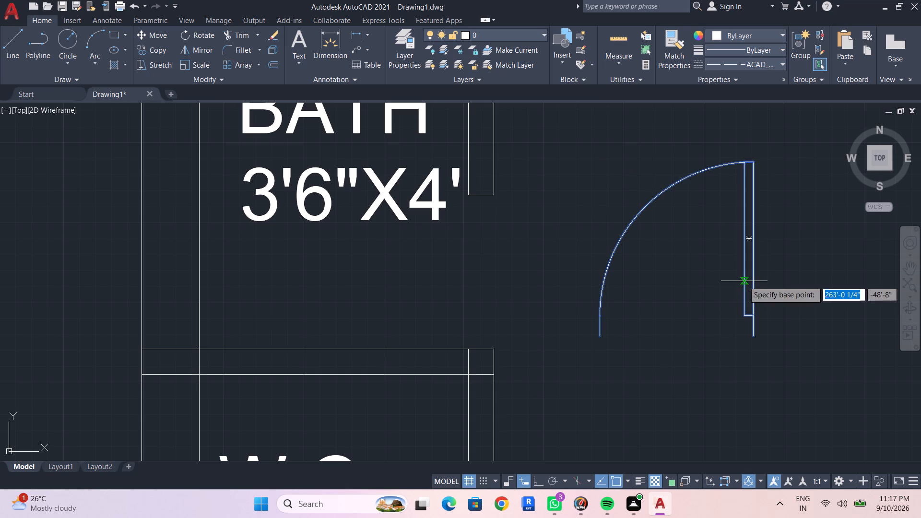
pyautogui.click(758, 336)
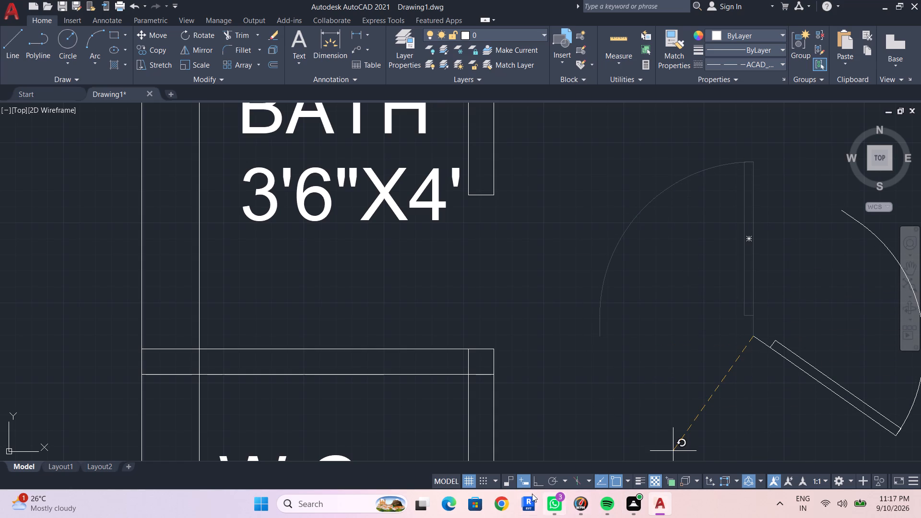
pyautogui.click(536, 482)
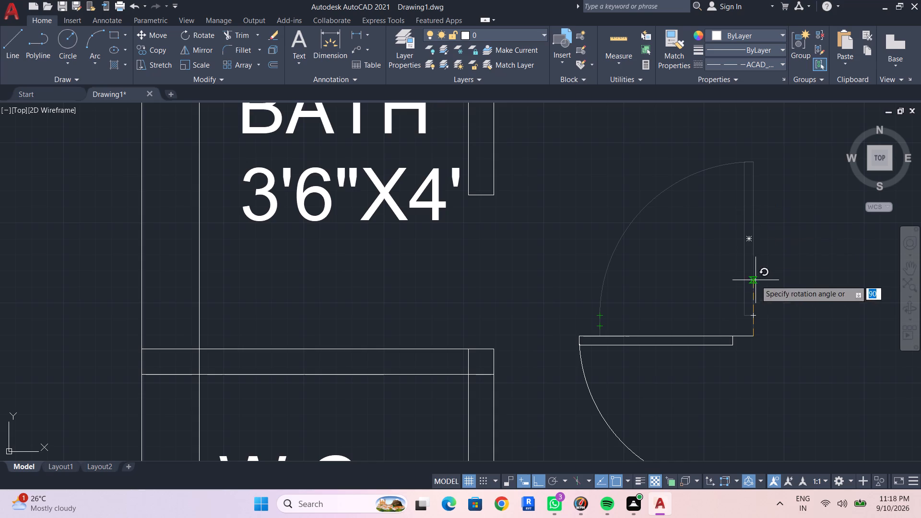
pyautogui.click(723, 156)
pyautogui.press('Escape')
# Flip the rotated door block vertically so its leaf lies below the swing arc.
pyautogui.click(722, 337)
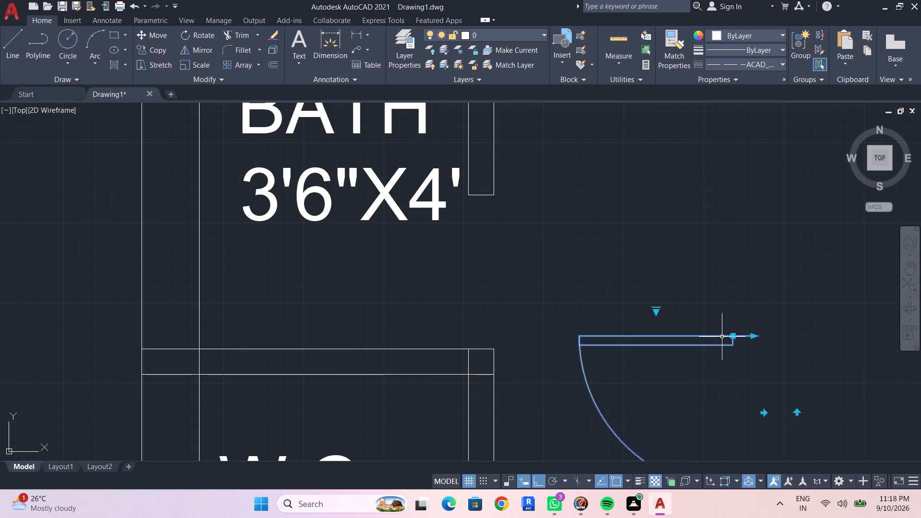
pyautogui.moveTo(717, 363); pyautogui.dragTo(695, 306, button='middle')
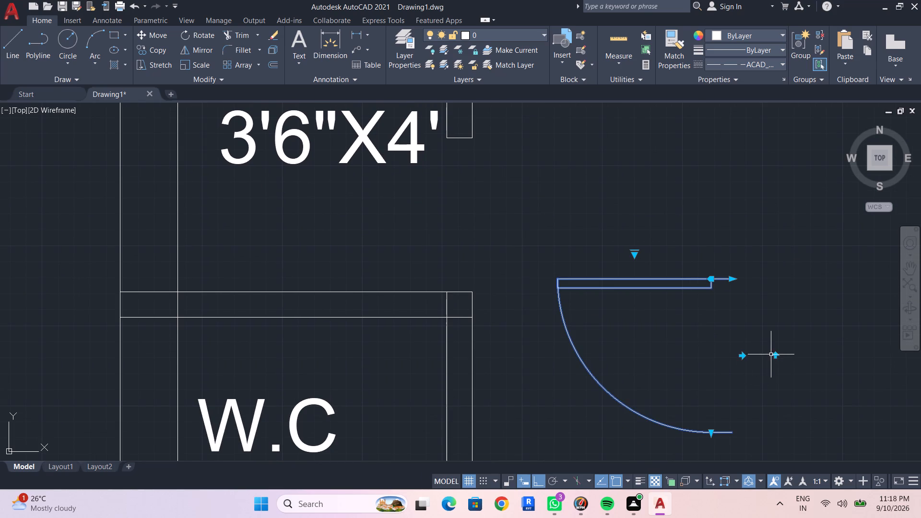
pyautogui.click(774, 354)
pyautogui.press('Escape')
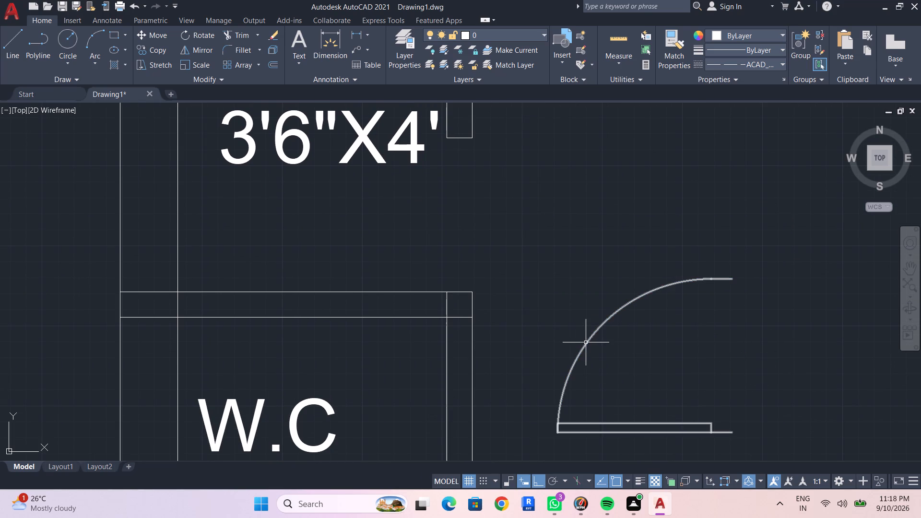
# Move the door block by its hinge end onto the outer lower corner of the bath's door opening.
pyautogui.click(586, 342)
pyautogui.press('c')
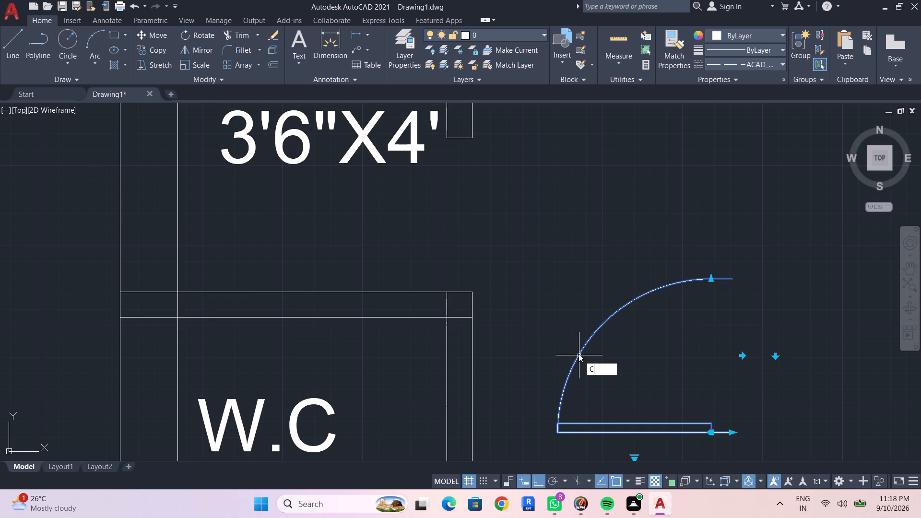
pyautogui.press('BackSpace')
pyautogui.write('M')
pyautogui.press('space')
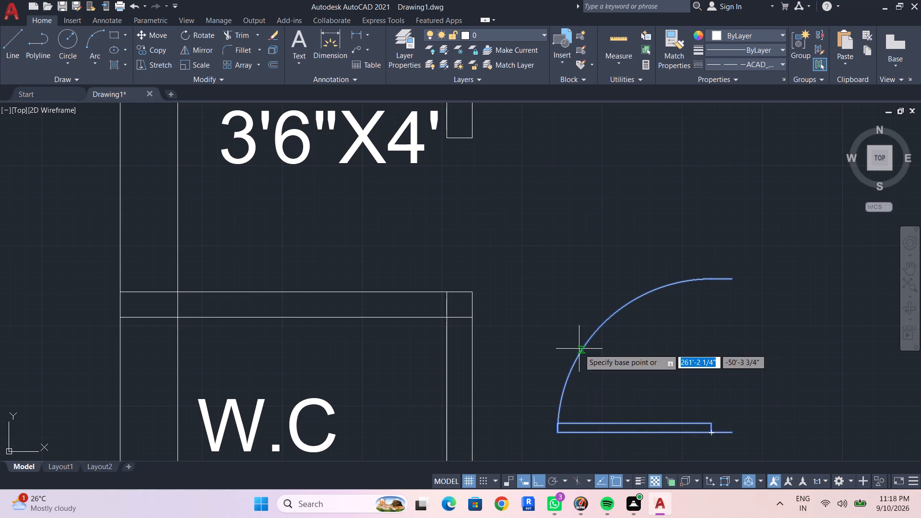
pyautogui.click(733, 435)
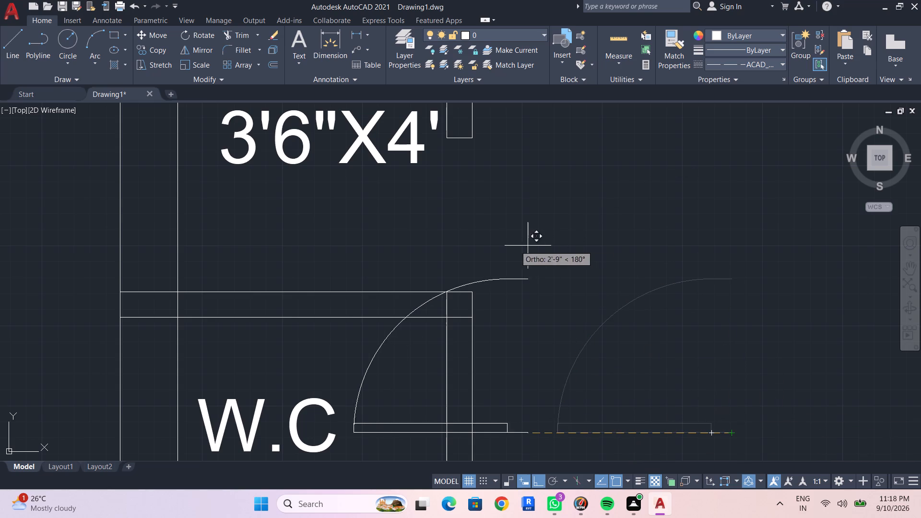
pyautogui.moveTo(543, 478); pyautogui.dragTo(540, 473)
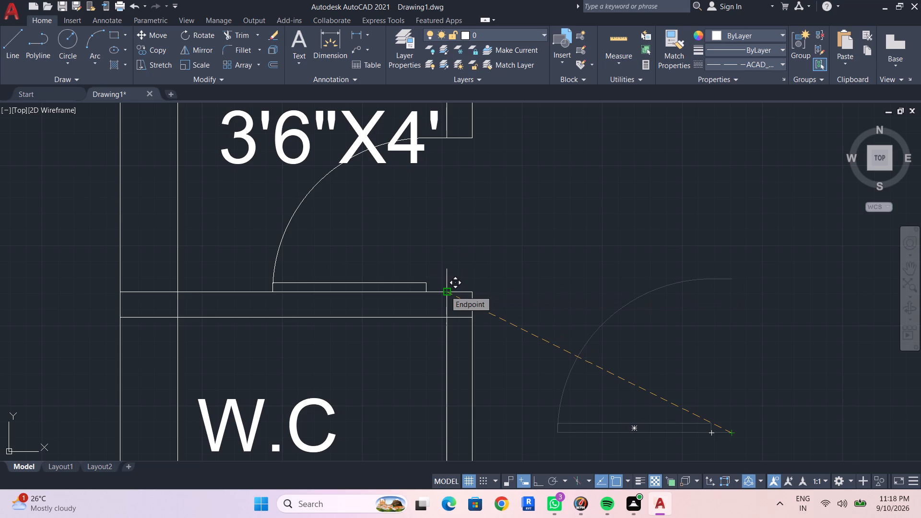
pyautogui.click(475, 292)
pyautogui.press('Escape')
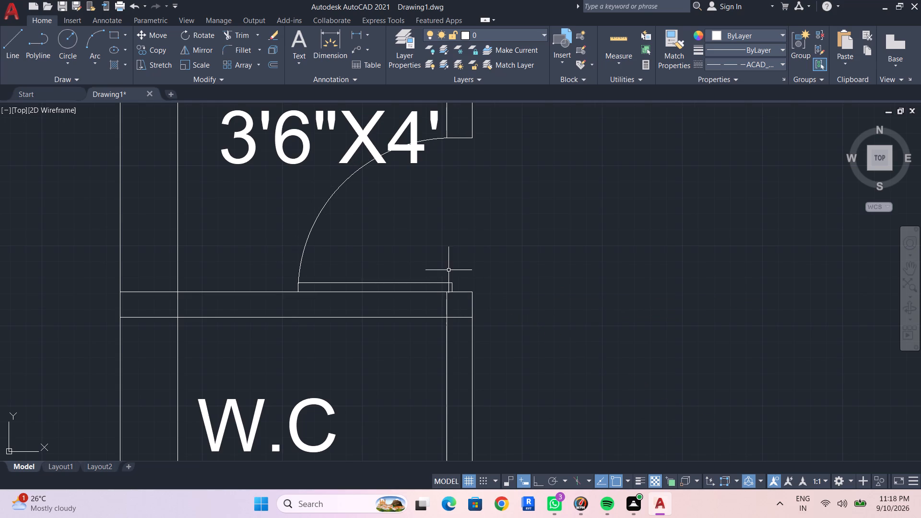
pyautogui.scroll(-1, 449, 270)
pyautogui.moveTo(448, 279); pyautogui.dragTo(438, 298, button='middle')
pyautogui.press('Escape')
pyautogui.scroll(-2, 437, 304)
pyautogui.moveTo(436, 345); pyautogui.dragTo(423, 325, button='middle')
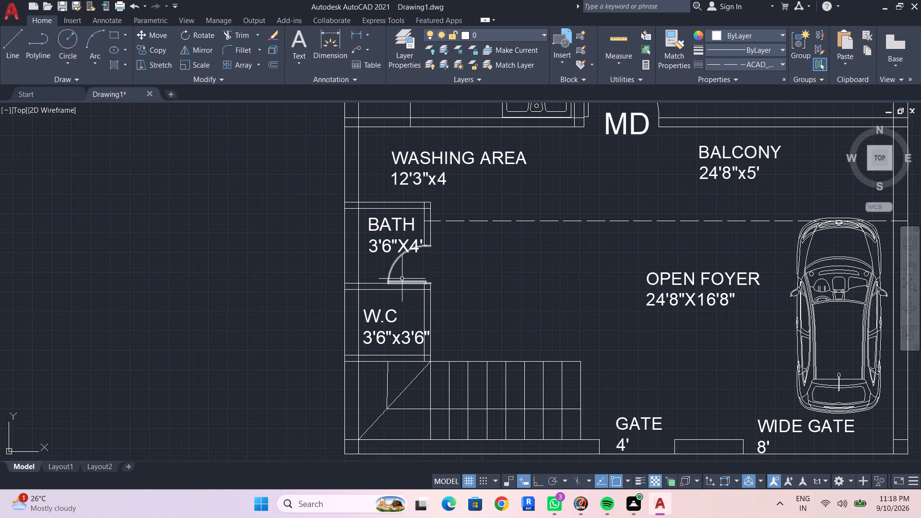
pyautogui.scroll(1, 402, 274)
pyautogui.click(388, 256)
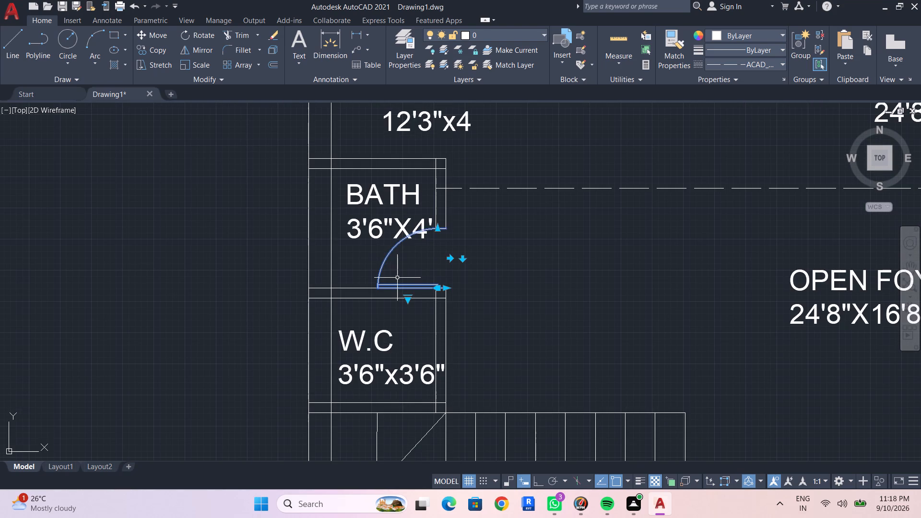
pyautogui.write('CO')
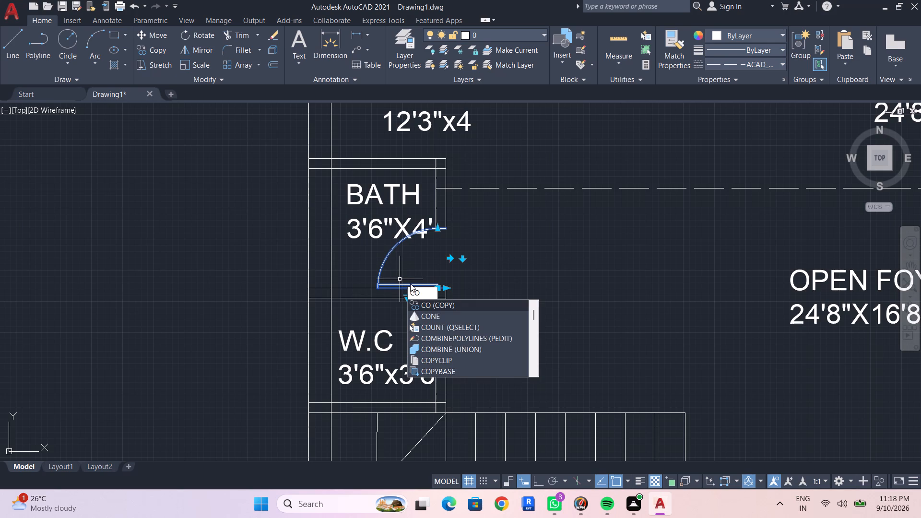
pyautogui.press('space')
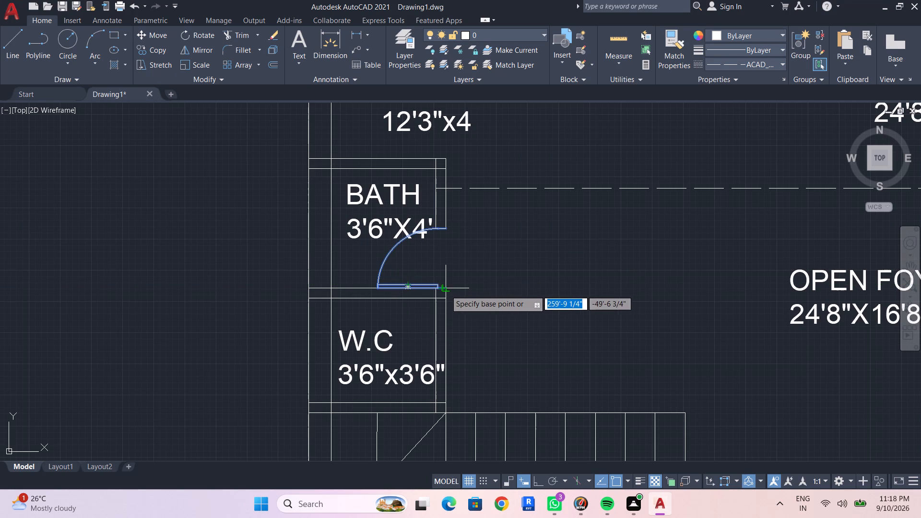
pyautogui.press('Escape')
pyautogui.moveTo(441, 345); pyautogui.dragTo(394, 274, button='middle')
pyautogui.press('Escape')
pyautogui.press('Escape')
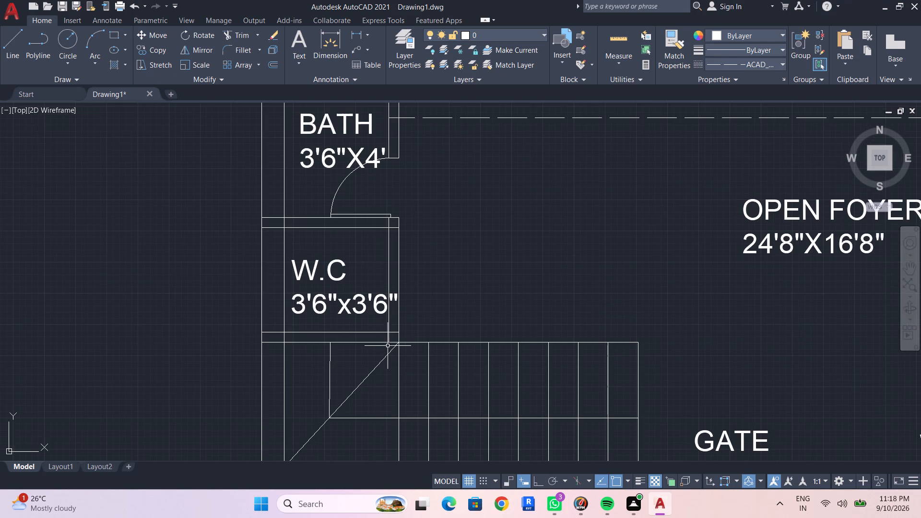
# Offset the inner line of the W.C's lower wall 2' upward to mark the door opening.
pyautogui.press('Escape')
pyautogui.moveTo(376, 362); pyautogui.dragTo(363, 369, button='middle')
pyautogui.press('Escape')
pyautogui.write("OF 2'")
pyautogui.press('Return')
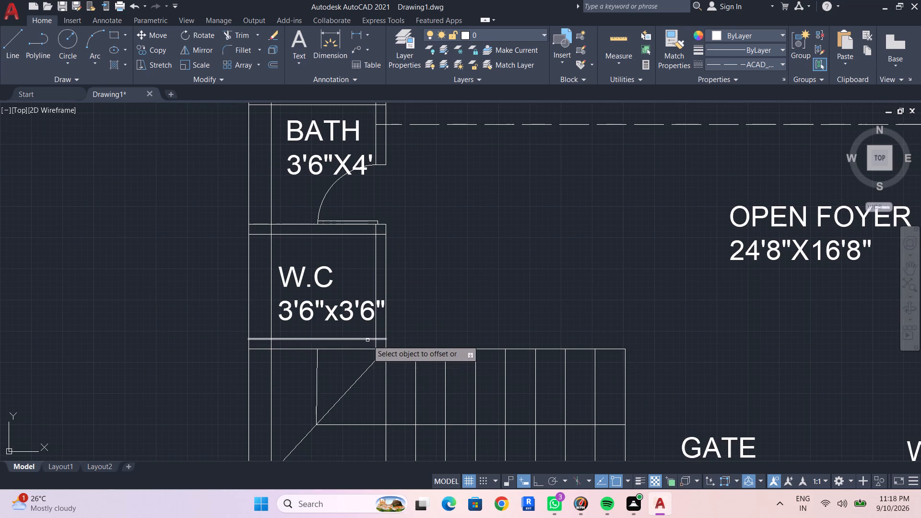
pyautogui.click(367, 340)
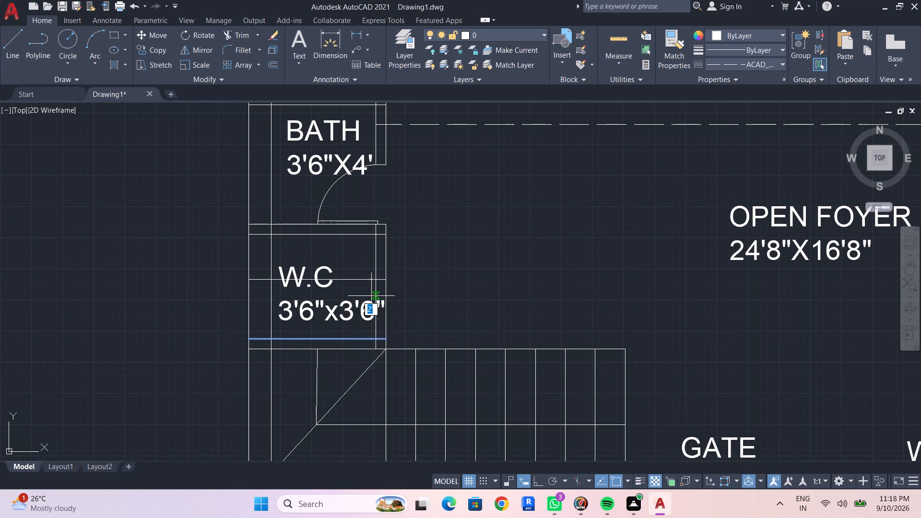
pyautogui.click(371, 296)
pyautogui.press('Escape')
pyautogui.press('Escape')
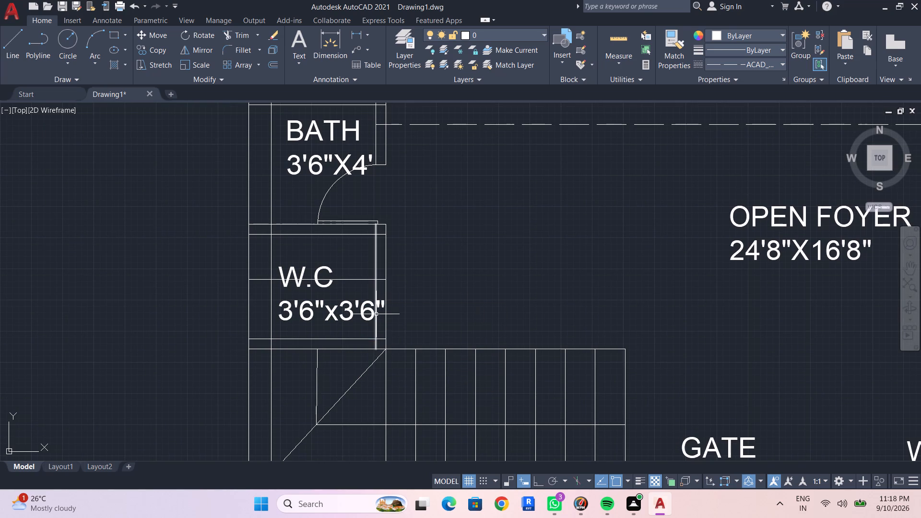
# Trim the W.C's foyer-side wall lines below the offset line, and the offset line across the room, to open the doorway.
pyautogui.write('TR')
pyautogui.press('space')
pyautogui.scroll(2, 383, 300)
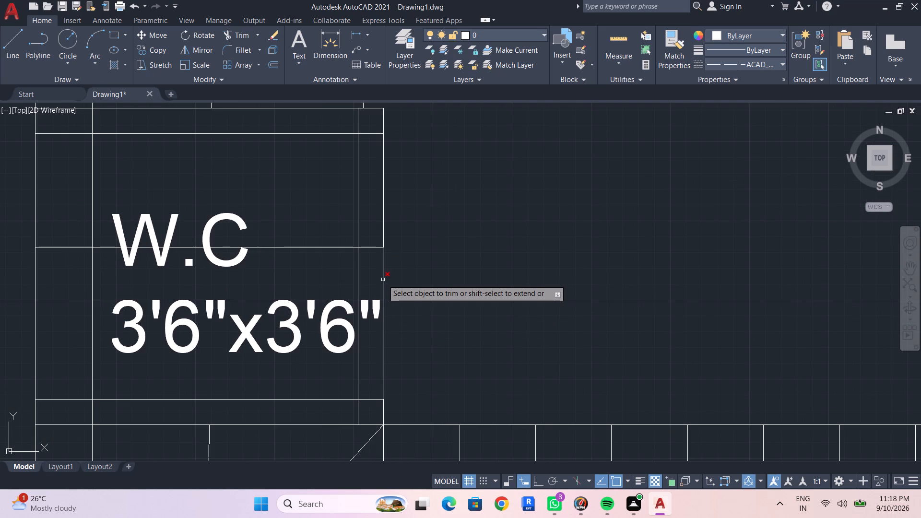
pyautogui.click(383, 280)
pyautogui.click(338, 248)
pyautogui.click(354, 270)
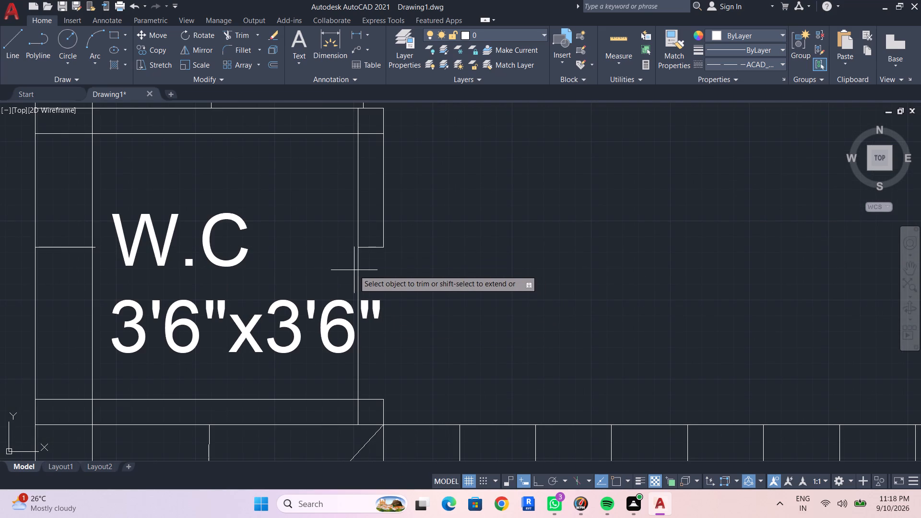
pyautogui.click(358, 271)
pyautogui.press('Escape')
# Delete the leftover piece of the offset line across the W.C's outer left wall.
pyautogui.scroll(-1, 350, 286)
pyautogui.moveTo(355, 288); pyautogui.dragTo(413, 272, button='middle')
pyautogui.press('Escape')
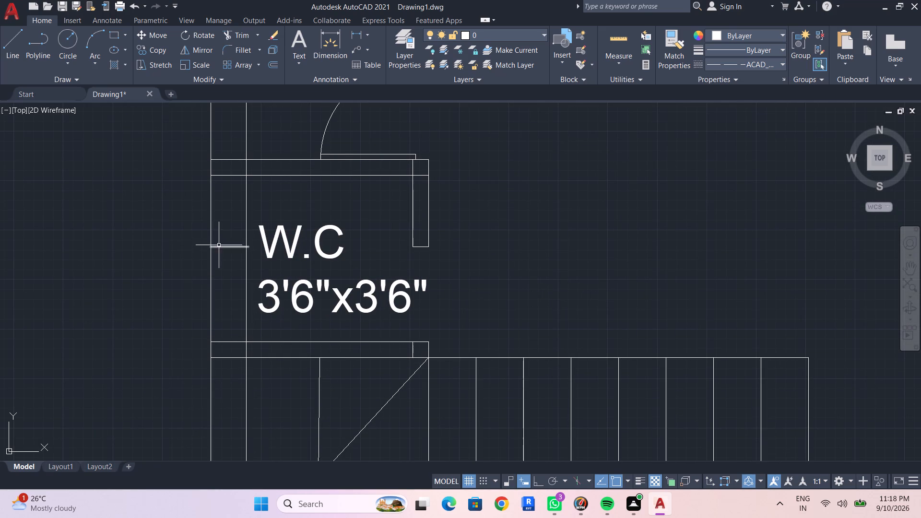
pyautogui.click(225, 247)
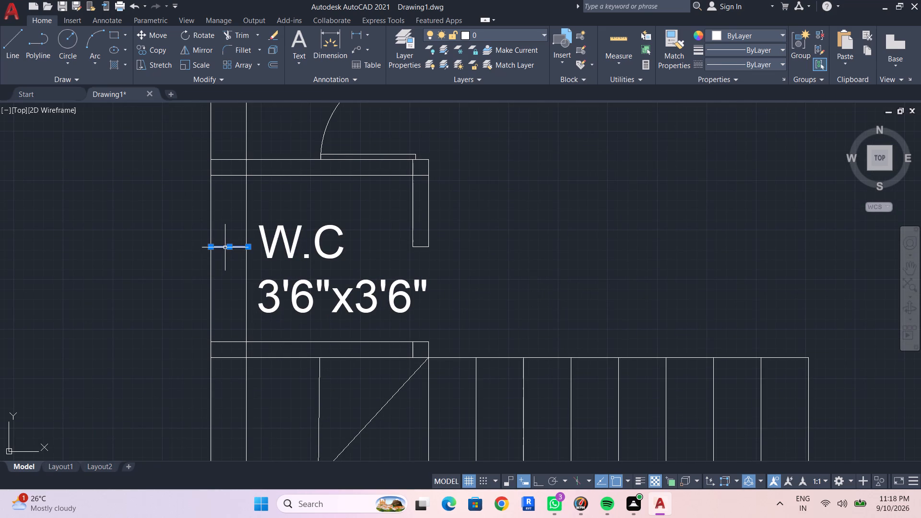
pyautogui.press('Delete')
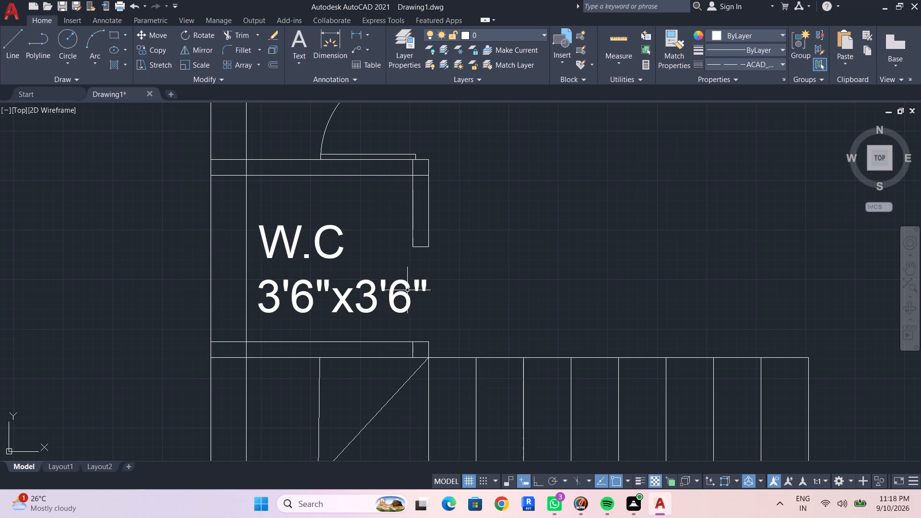
# Copy the bath's door block from its hinge end to the lower outer corner of the W.C's door opening.
pyautogui.scroll(-1, 437, 287)
pyautogui.moveTo(439, 296); pyautogui.dragTo(442, 360, button='middle')
pyautogui.press('Escape')
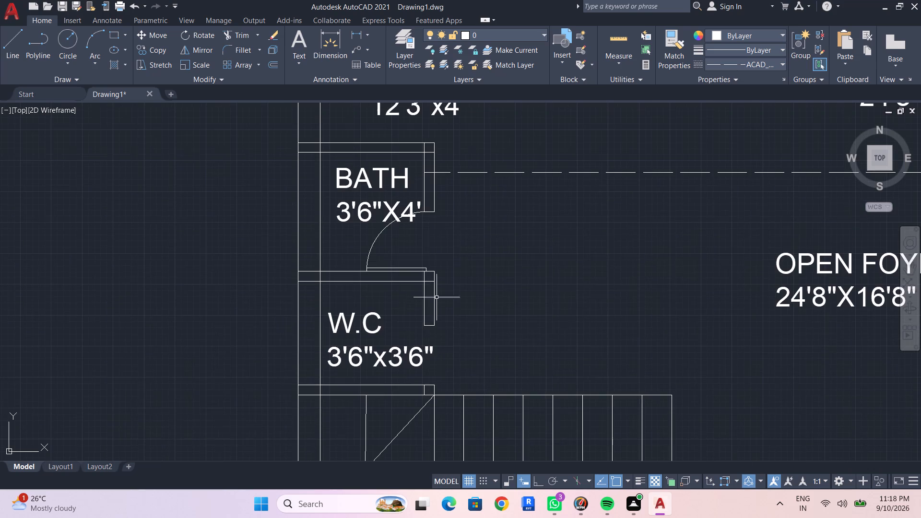
pyautogui.click(377, 235)
pyautogui.write('CO')
pyautogui.press('space')
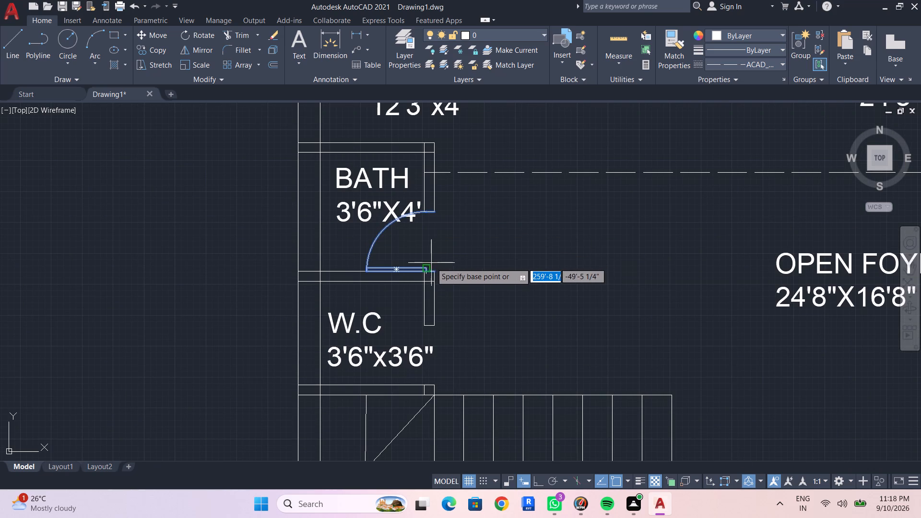
pyautogui.click(436, 271)
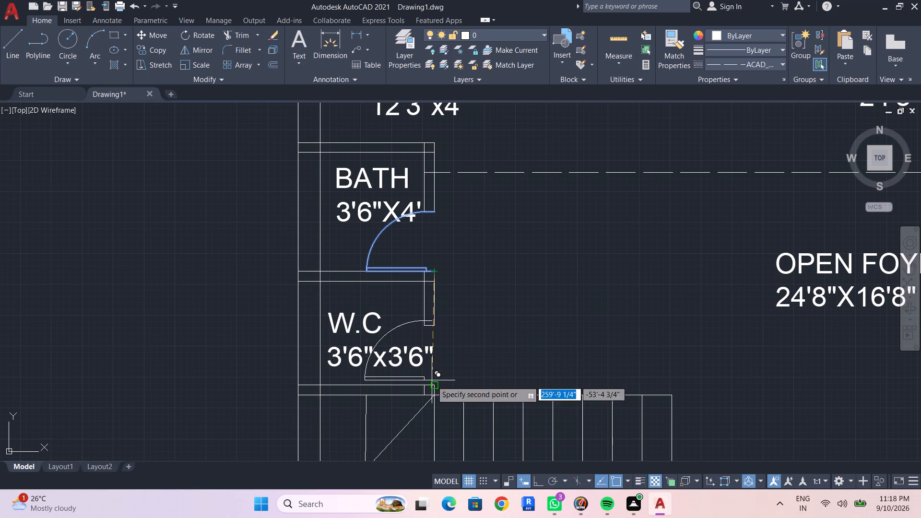
pyautogui.click(433, 385)
pyautogui.press('Escape')
# Copy the D1 label from the living hall's upper right door to the bath near its left wall and to the foyer beside the W.C door.
pyautogui.scroll(-3, 448, 360)
pyautogui.moveTo(475, 341); pyautogui.dragTo(446, 294, button='middle')
pyautogui.scroll(2, 432, 289)
pyautogui.moveTo(432, 294); pyautogui.dragTo(425, 295, button='middle')
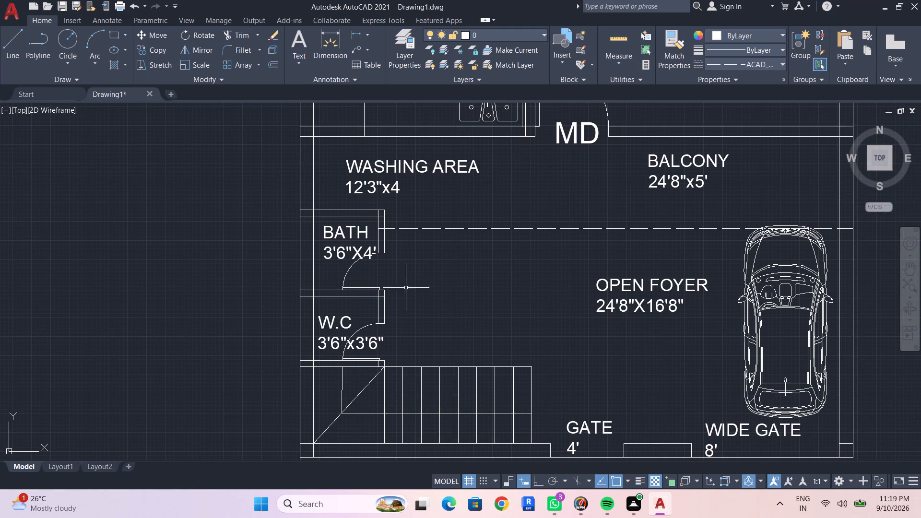
pyautogui.moveTo(447, 298); pyautogui.dragTo(430, 330, button='middle')
pyautogui.moveTo(410, 217); pyautogui.dragTo(377, 399, button='middle')
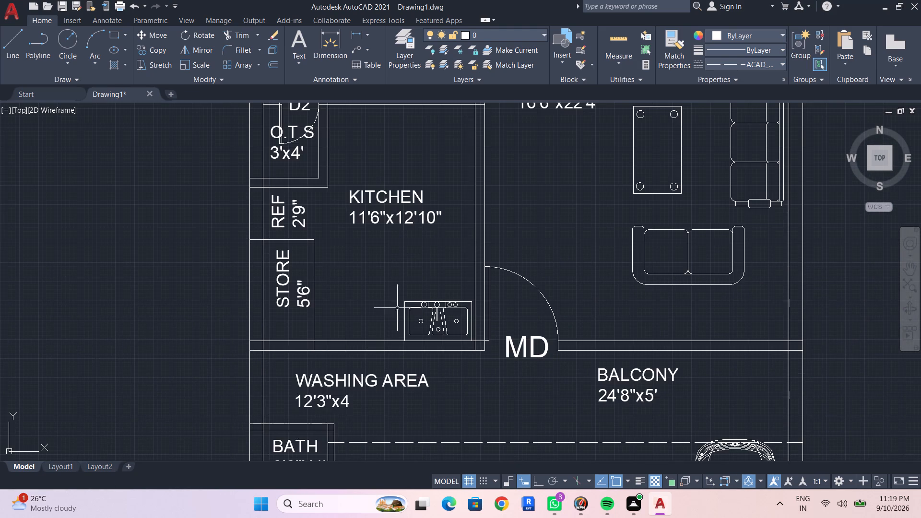
pyautogui.scroll(-3, 408, 308)
pyautogui.moveTo(408, 322); pyautogui.dragTo(342, 301, button='middle')
pyautogui.scroll(3, 387, 189)
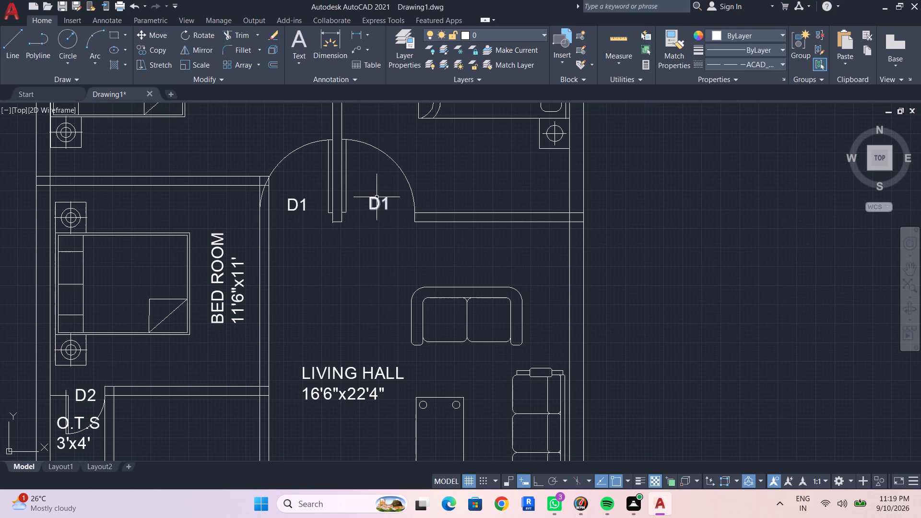
pyautogui.click(373, 202)
pyautogui.press('c')
pyautogui.write('O')
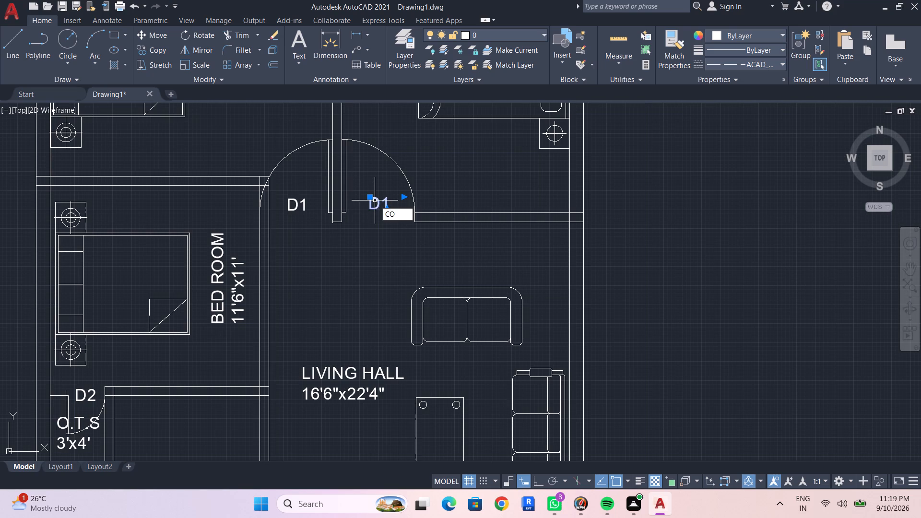
pyautogui.press('space')
pyautogui.moveTo(378, 195); pyautogui.dragTo(378, 202)
pyautogui.moveTo(320, 353); pyautogui.dragTo(437, 161, button='middle')
pyautogui.moveTo(254, 332); pyautogui.dragTo(360, 107, button='middle')
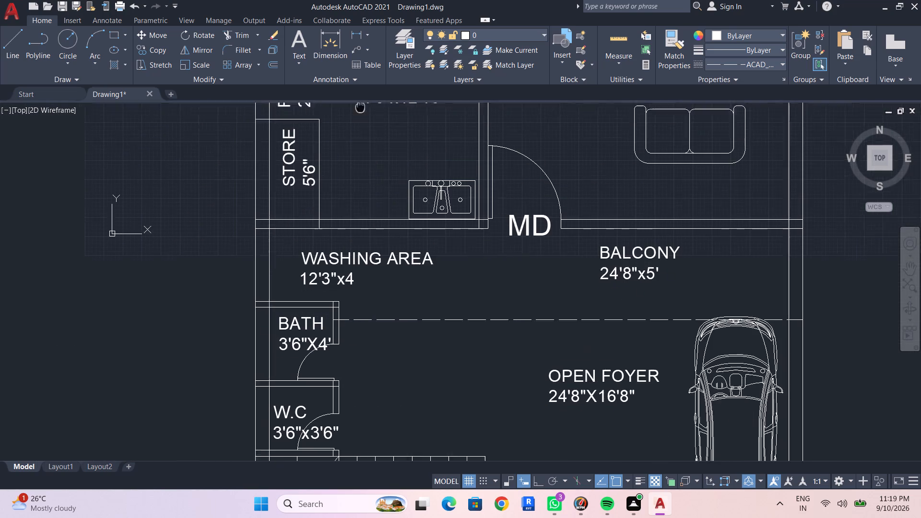
pyautogui.moveTo(360, 107); pyautogui.dragTo(366, 94, button='middle')
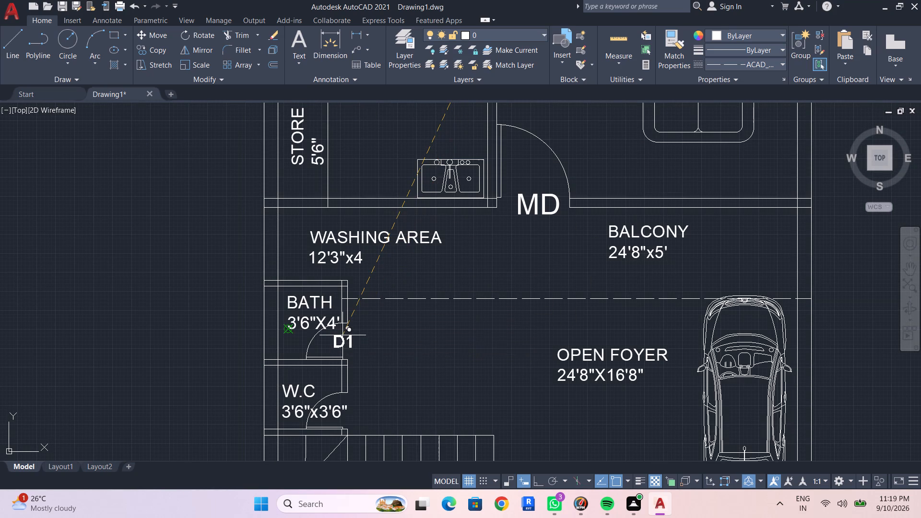
pyautogui.click(342, 335)
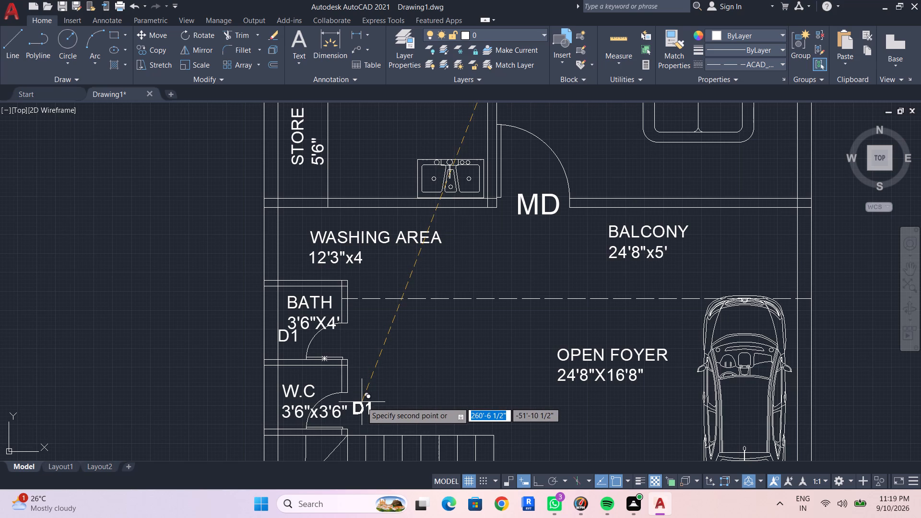
pyautogui.click(362, 402)
pyautogui.press('Escape')
pyautogui.scroll(-1, 441, 406)
pyautogui.moveTo(441, 406); pyautogui.dragTo(410, 283, button='middle')
pyautogui.press('Escape')
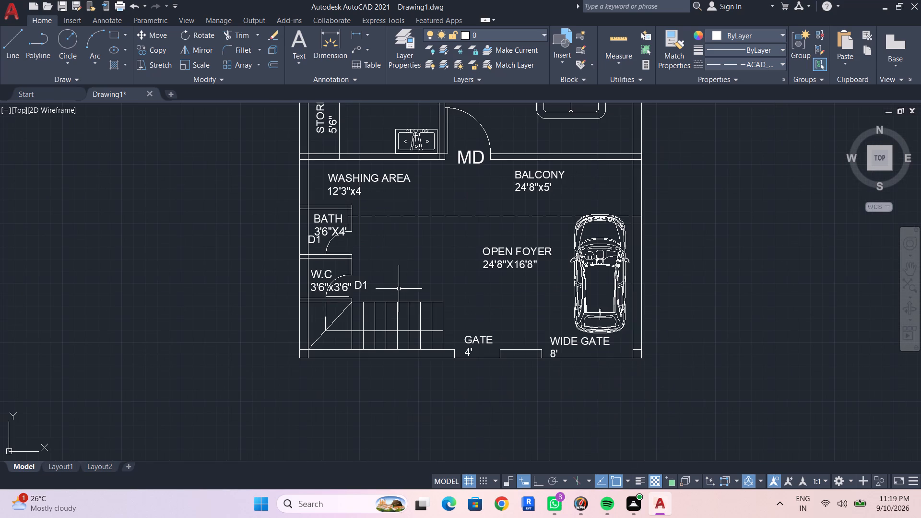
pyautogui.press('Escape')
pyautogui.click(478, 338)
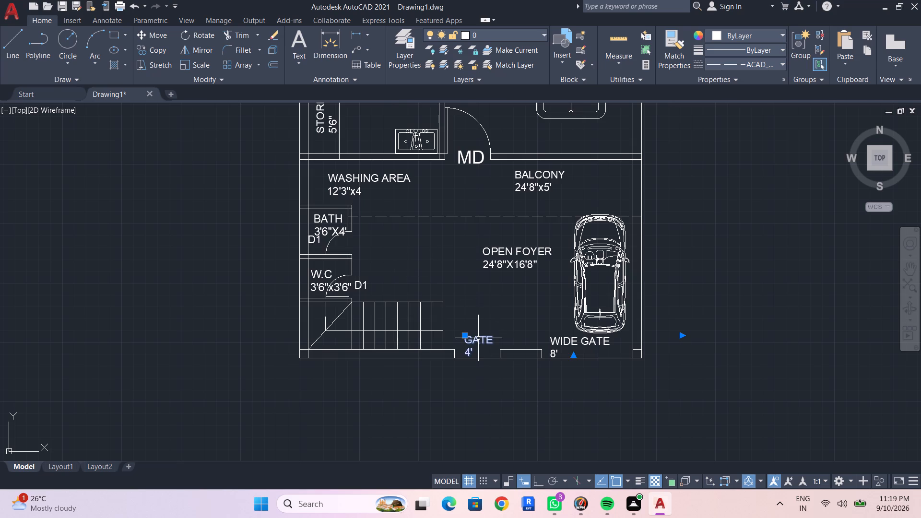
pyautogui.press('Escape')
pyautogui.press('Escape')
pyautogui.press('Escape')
# Trim the lower wall lines of the toilet and upper bath where they cross the right and left outer walls.
pyautogui.scroll(-1, 475, 365)
pyautogui.moveTo(485, 358); pyautogui.dragTo(468, 373, button='middle')
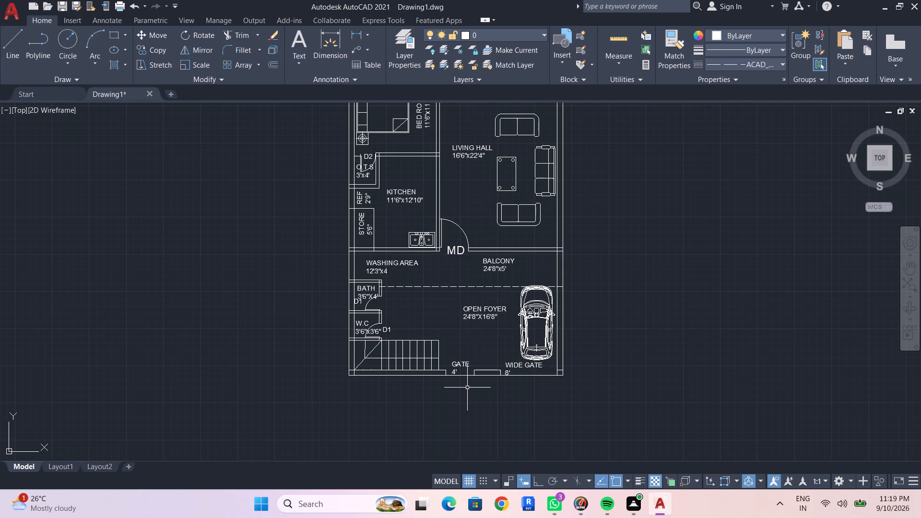
pyautogui.middleClick(486, 363)
pyautogui.scroll(-1, 485, 358)
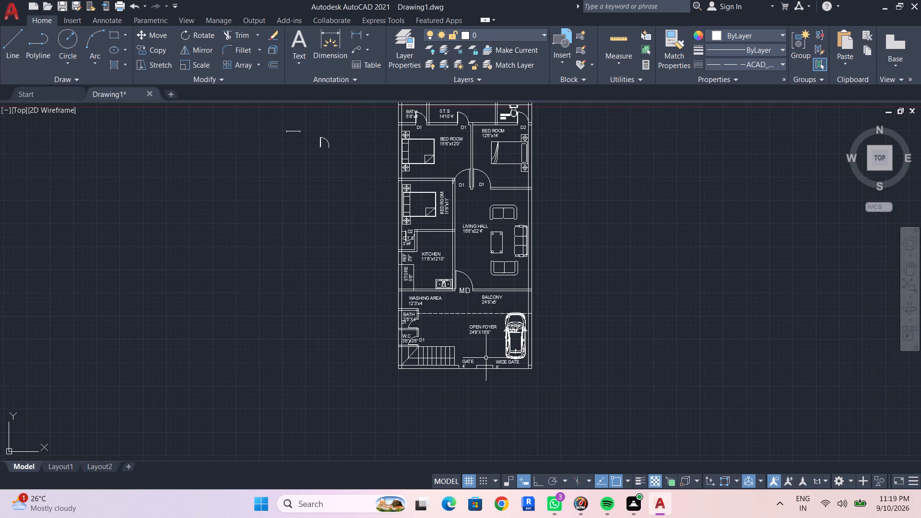
pyautogui.scroll(1, 463, 289)
pyautogui.moveTo(441, 331); pyautogui.dragTo(430, 491, button='middle')
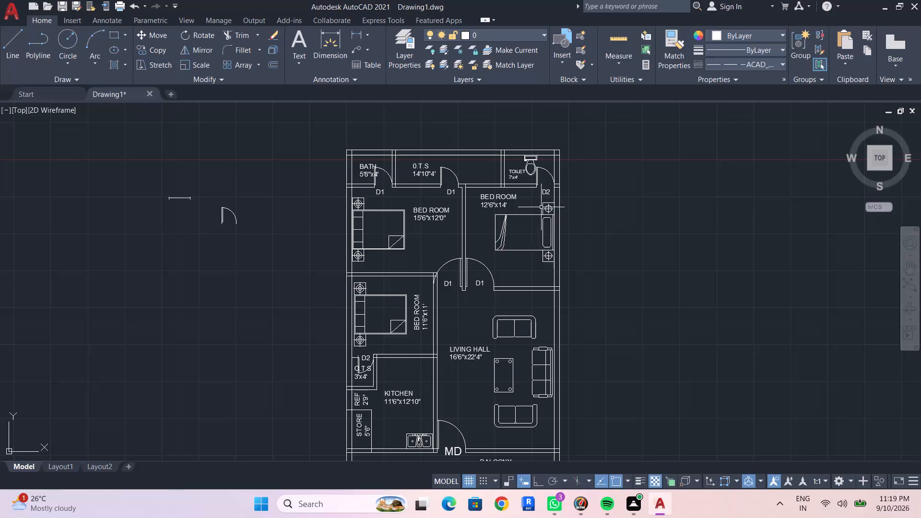
pyautogui.scroll(1, 541, 207)
pyautogui.moveTo(478, 259); pyautogui.dragTo(455, 280, button='middle')
pyautogui.write('TR')
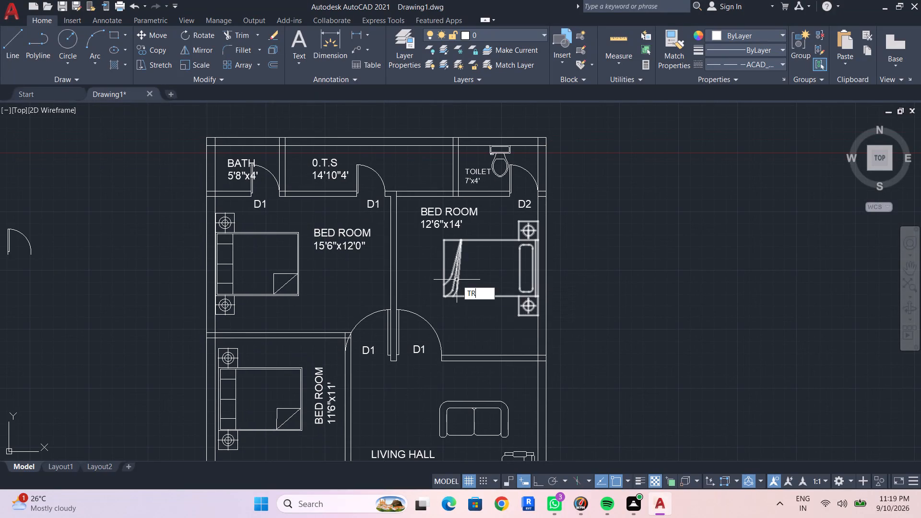
pyautogui.press('Return')
pyautogui.scroll(2, 549, 184)
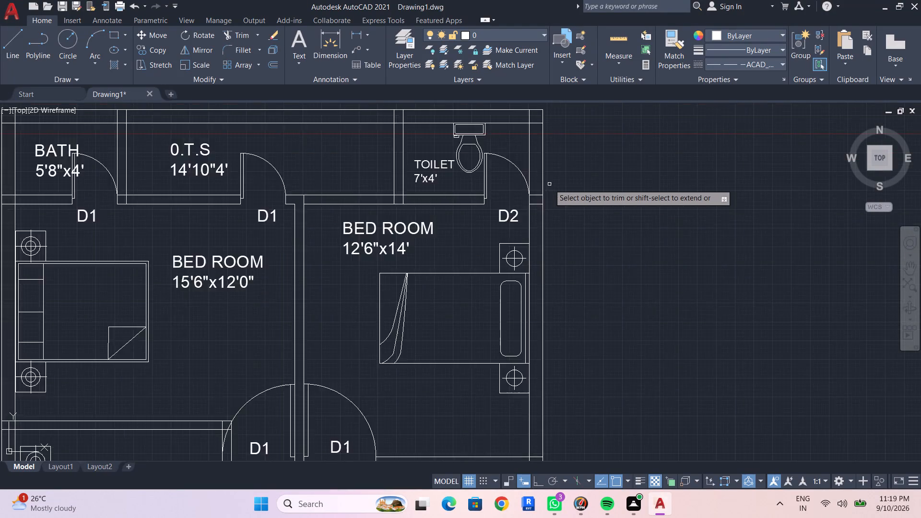
pyautogui.moveTo(528, 188); pyautogui.dragTo(531, 229)
pyautogui.scroll(-2, 471, 226)
pyautogui.moveTo(479, 243); pyautogui.dragTo(655, 241, button='middle')
pyautogui.scroll(1, 304, 223)
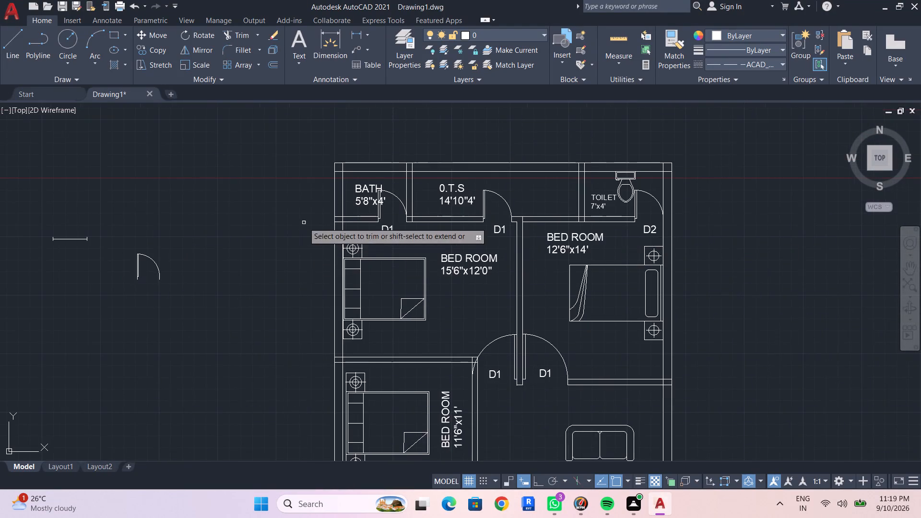
pyautogui.scroll(2, 304, 223)
pyautogui.moveTo(439, 170); pyautogui.dragTo(439, 246)
pyautogui.scroll(-6, 438, 246)
pyautogui.scroll(1, 438, 248)
pyautogui.middleClick(438, 248)
pyautogui.scroll(-1, 437, 247)
pyautogui.scroll(2, 437, 247)
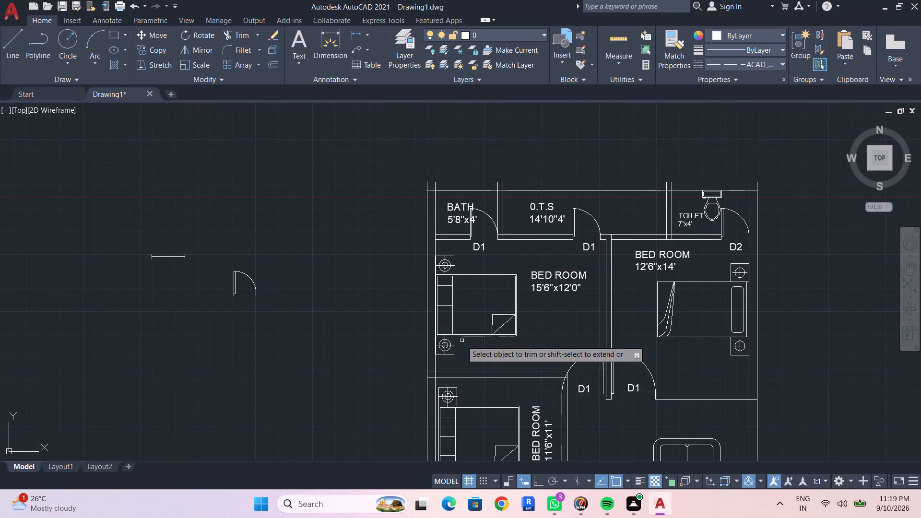
# Trim the cross-wall lines running through the left outer wall, from the 11'6"x11' bedroom down past the kitchen, bath, W.C and stairs.
pyautogui.moveTo(463, 331); pyautogui.dragTo(457, 191, button='middle')
pyautogui.moveTo(472, 353); pyautogui.dragTo(448, 258, button='middle')
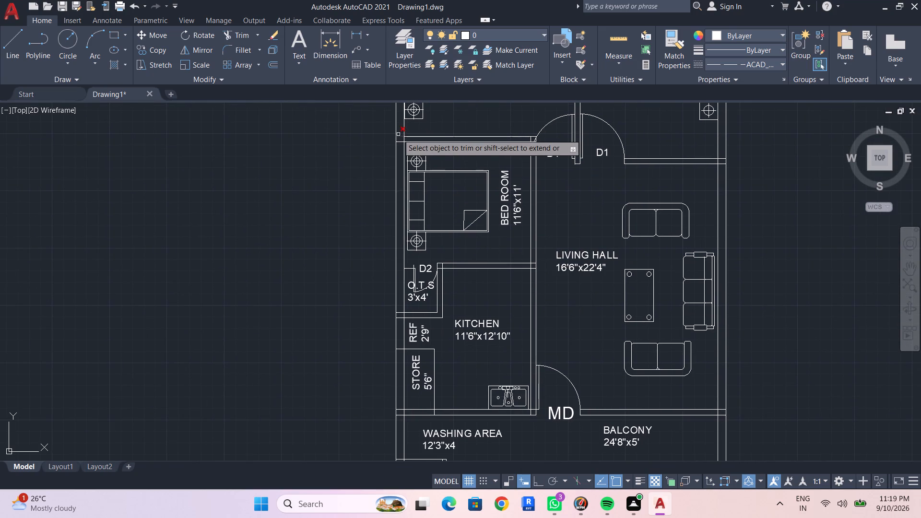
pyautogui.moveTo(400, 129); pyautogui.dragTo(401, 149)
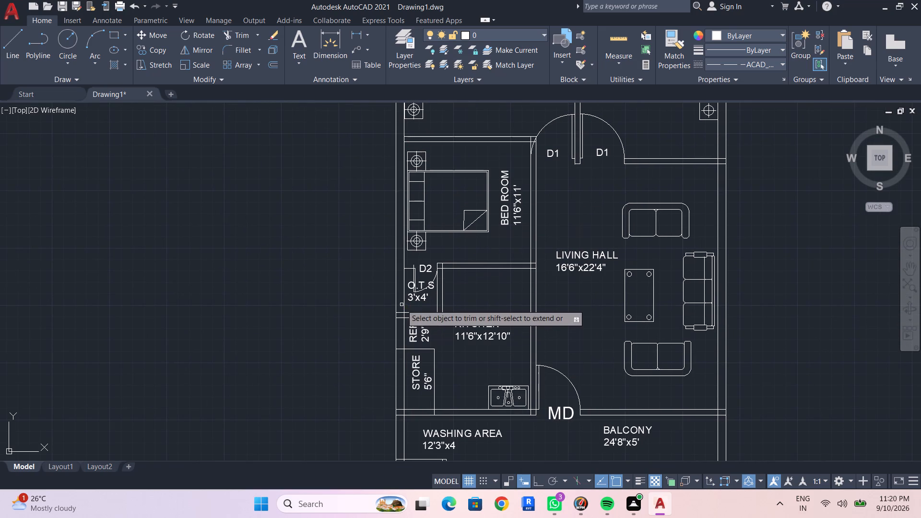
pyautogui.moveTo(401, 305); pyautogui.dragTo(399, 354)
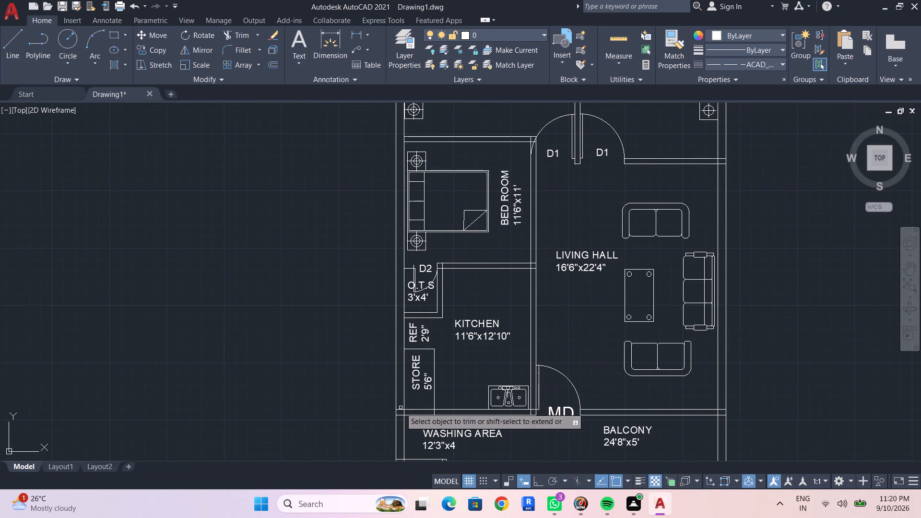
pyautogui.moveTo(400, 399); pyautogui.dragTo(401, 422)
pyautogui.moveTo(559, 435); pyautogui.dragTo(447, 262, button='middle')
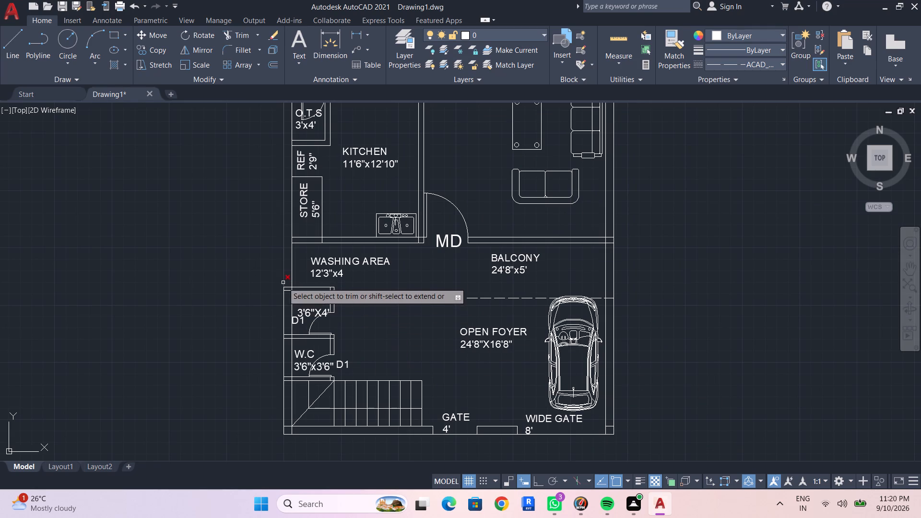
pyautogui.moveTo(289, 276); pyautogui.dragTo(289, 318)
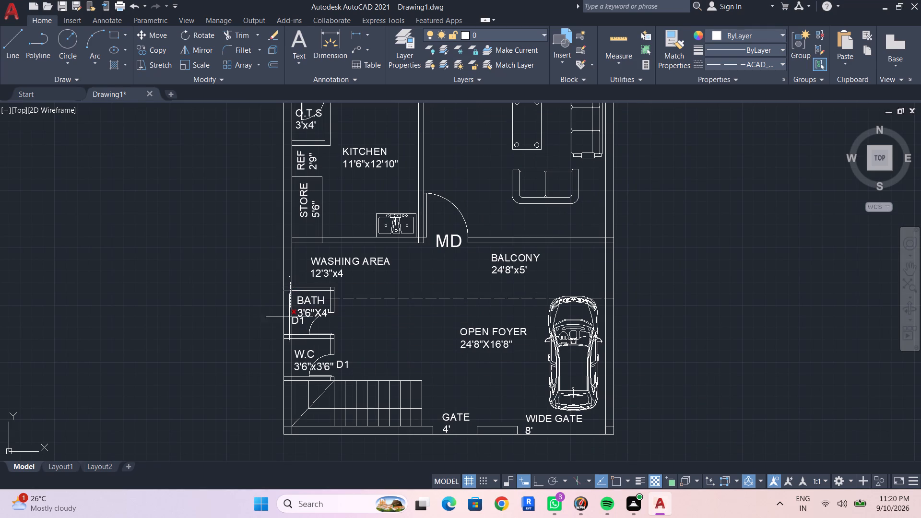
pyautogui.moveTo(289, 318); pyautogui.dragTo(285, 386)
pyautogui.moveTo(285, 386); pyautogui.dragTo(285, 393)
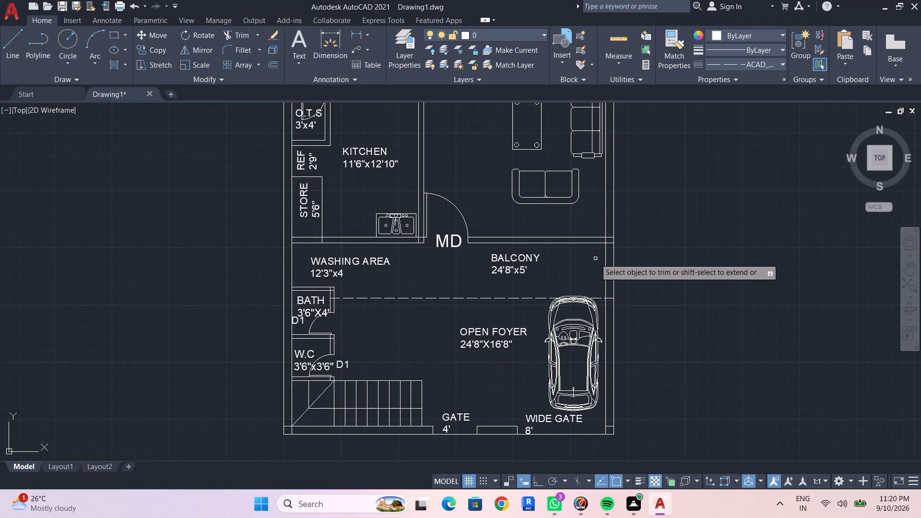
# Trim the balcony wall lines, dashed foyer line and lower corner line where they cross the right outer wall.
pyautogui.moveTo(609, 227); pyautogui.dragTo(609, 252)
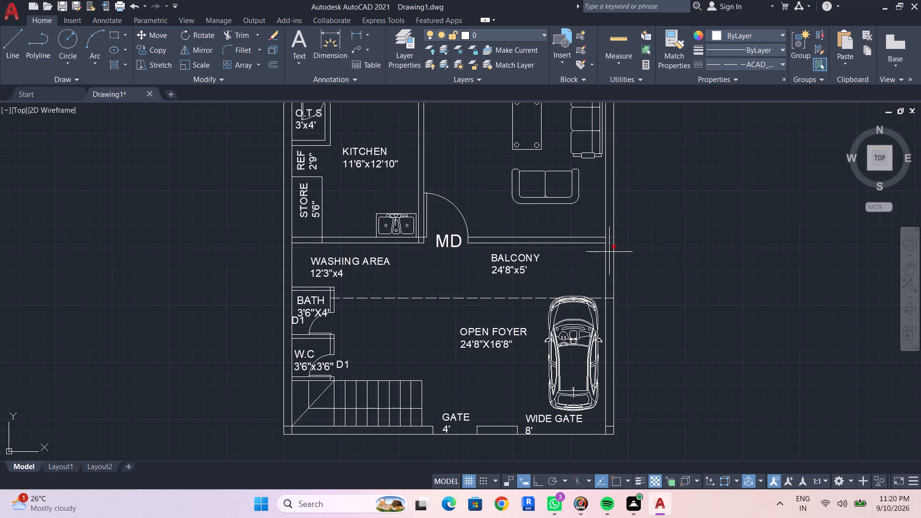
pyautogui.moveTo(609, 252); pyautogui.dragTo(608, 388)
pyautogui.moveTo(608, 388); pyautogui.dragTo(606, 430)
pyautogui.press('Escape')
# Trim the overlapping inner wall lines at the house's upper corners beside the toilet and the bath.
pyautogui.scroll(-1, 555, 438)
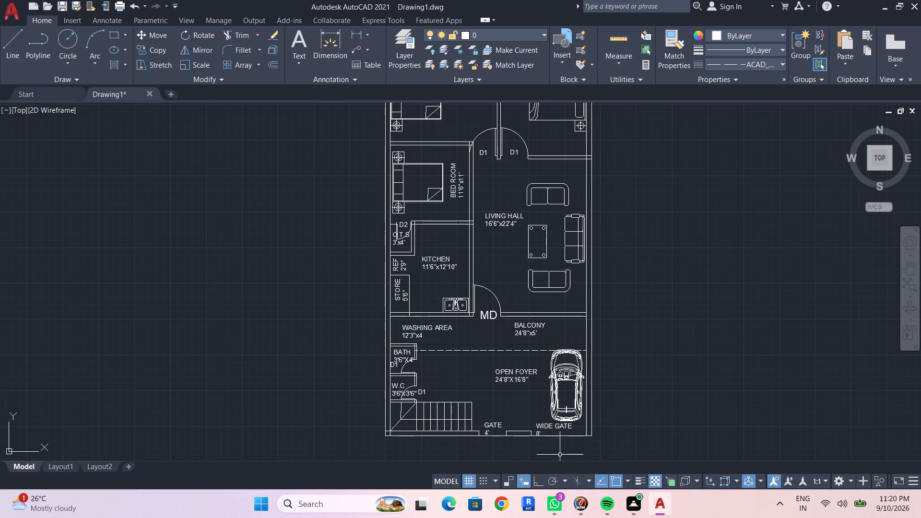
pyautogui.moveTo(558, 458); pyautogui.dragTo(494, 406, button='middle')
pyautogui.scroll(2, 486, 390)
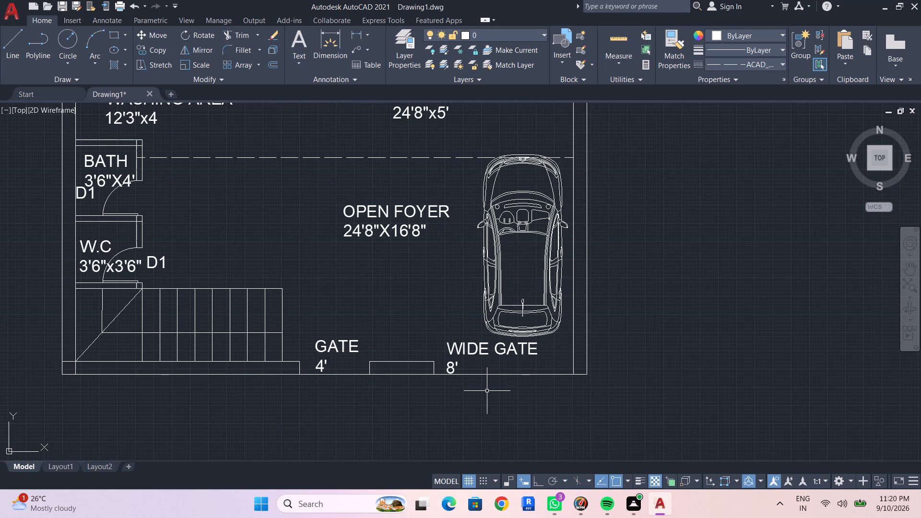
pyautogui.moveTo(490, 404); pyautogui.dragTo(468, 428, button='middle')
pyautogui.scroll(-3, 489, 335)
pyautogui.moveTo(467, 277); pyautogui.dragTo(452, 377, button='middle')
pyautogui.scroll(4, 489, 195)
pyautogui.write('TR')
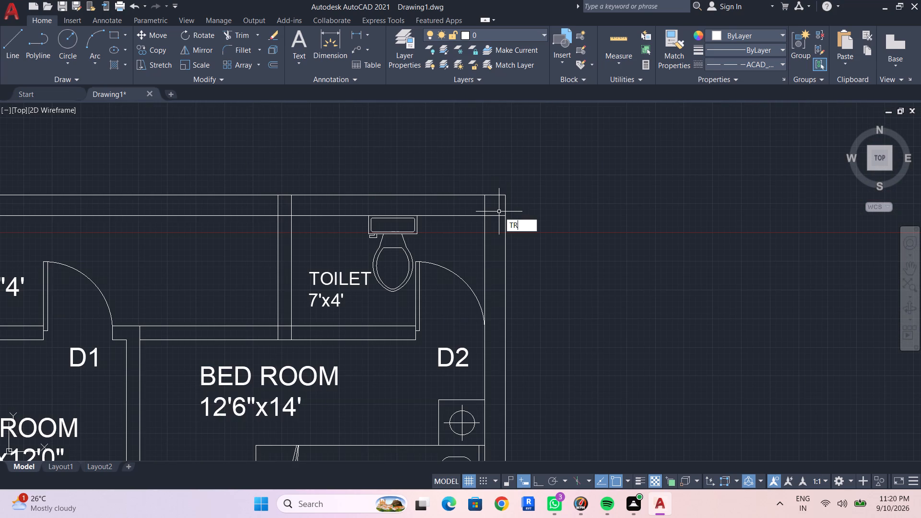
pyautogui.press('Return')
pyautogui.click(486, 207)
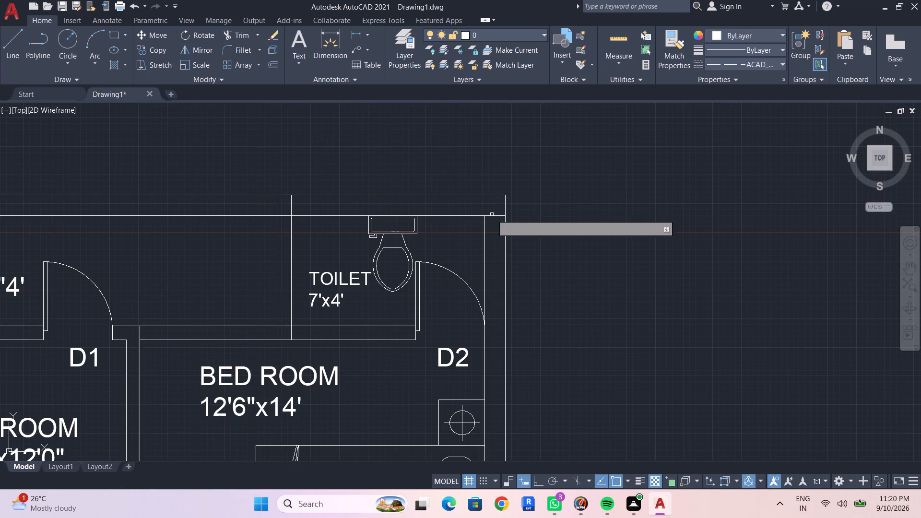
pyautogui.click(498, 217)
pyautogui.moveTo(257, 242); pyautogui.dragTo(354, 267, button='middle')
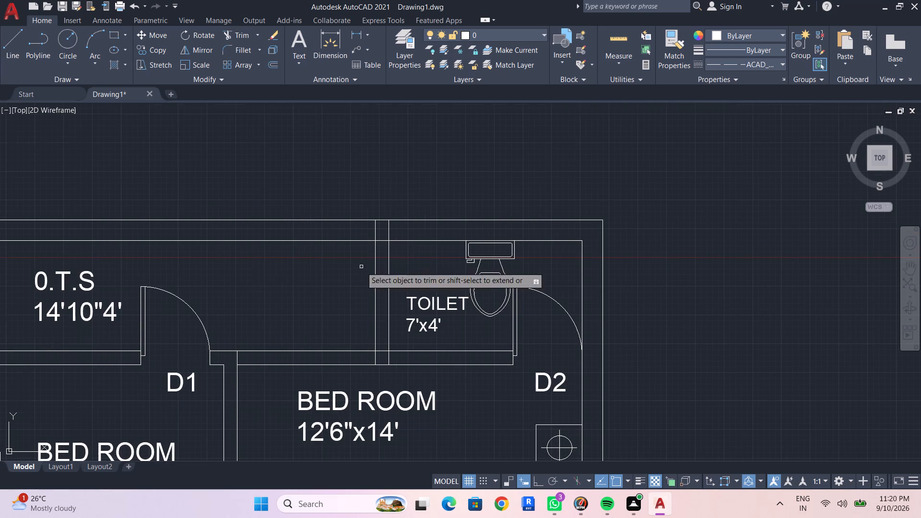
pyautogui.moveTo(224, 287); pyautogui.dragTo(304, 262, button='middle')
pyautogui.moveTo(341, 275); pyautogui.dragTo(459, 279, button='middle')
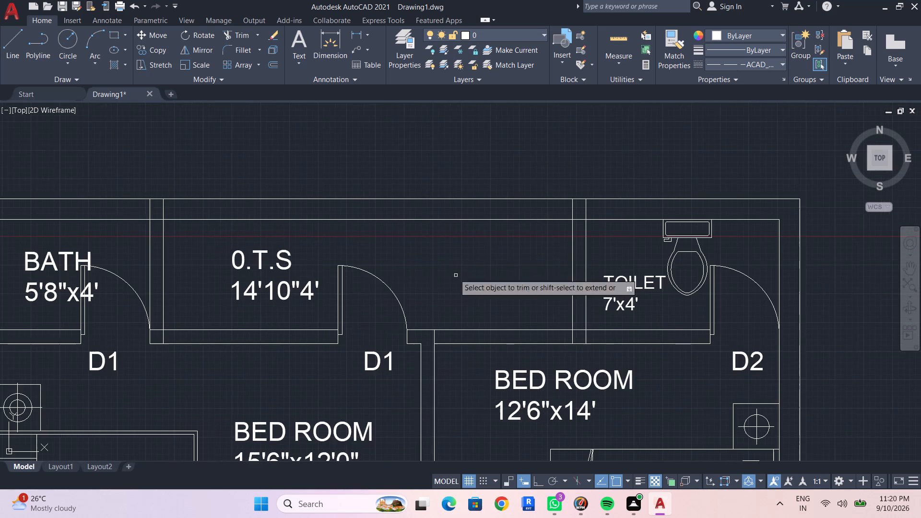
pyautogui.moveTo(107, 214); pyautogui.dragTo(327, 238, button='middle')
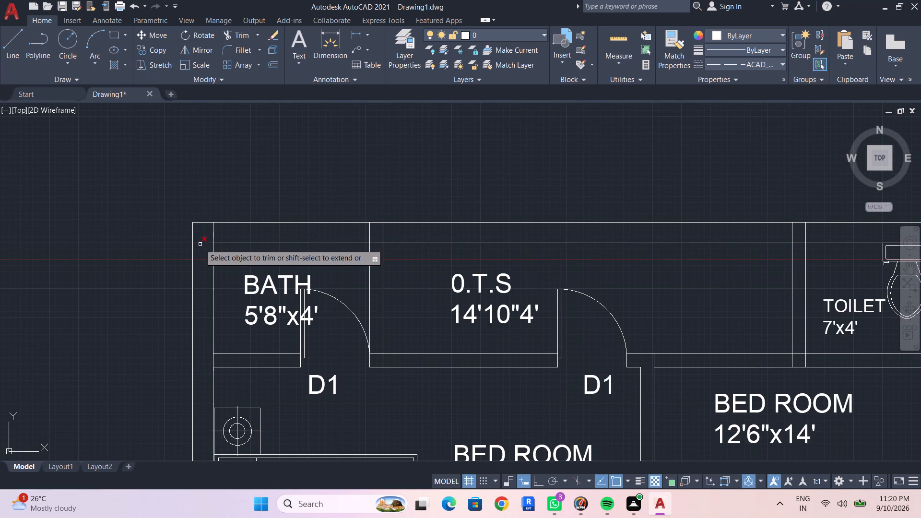
pyautogui.click(200, 244)
pyautogui.click(213, 232)
# Trim the wall lines between the 12'6"x14' bedroom and the living hall where they cross the right outer wall.
pyautogui.scroll(-2, 314, 384)
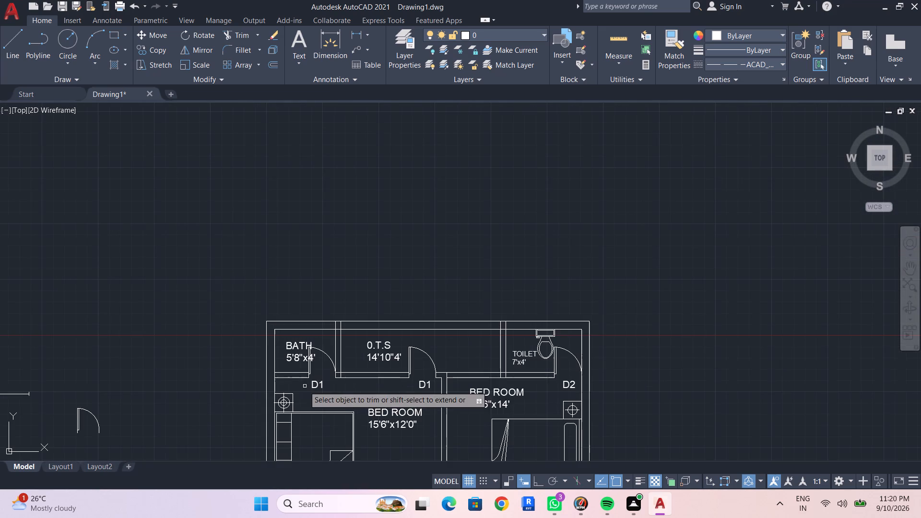
pyautogui.scroll(-1, 348, 384)
pyautogui.moveTo(349, 384); pyautogui.dragTo(332, 286, button='middle')
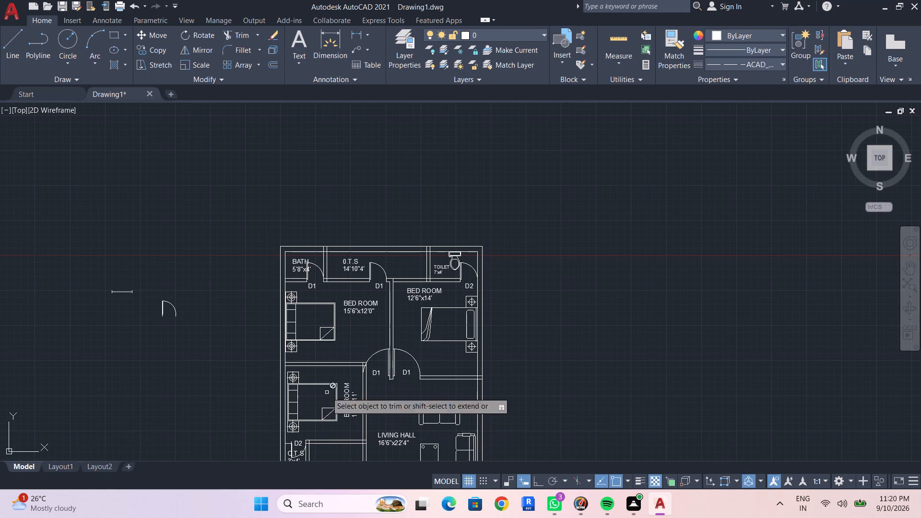
pyautogui.moveTo(396, 392); pyautogui.dragTo(343, 306, button='middle')
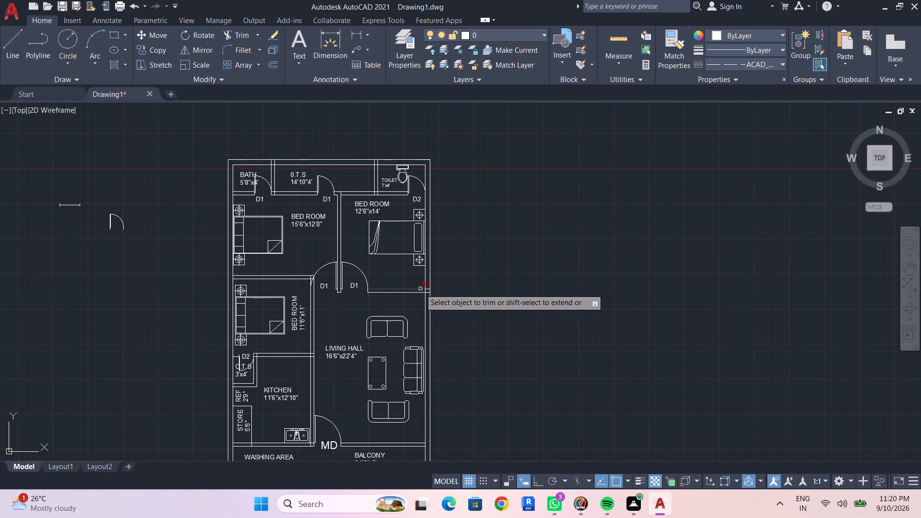
pyautogui.scroll(2, 424, 298)
pyautogui.moveTo(431, 269); pyautogui.dragTo(431, 294)
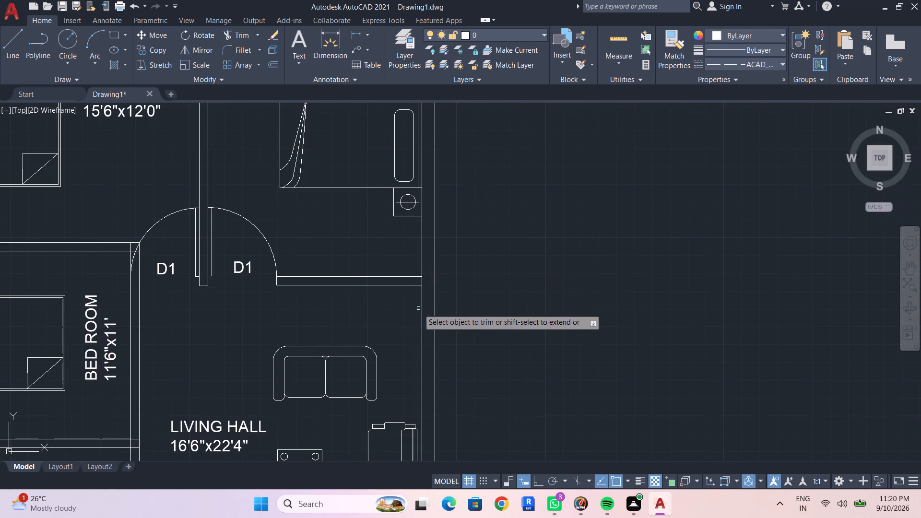
pyautogui.scroll(-2, 415, 325)
pyautogui.moveTo(374, 365); pyautogui.dragTo(370, 296, button='middle')
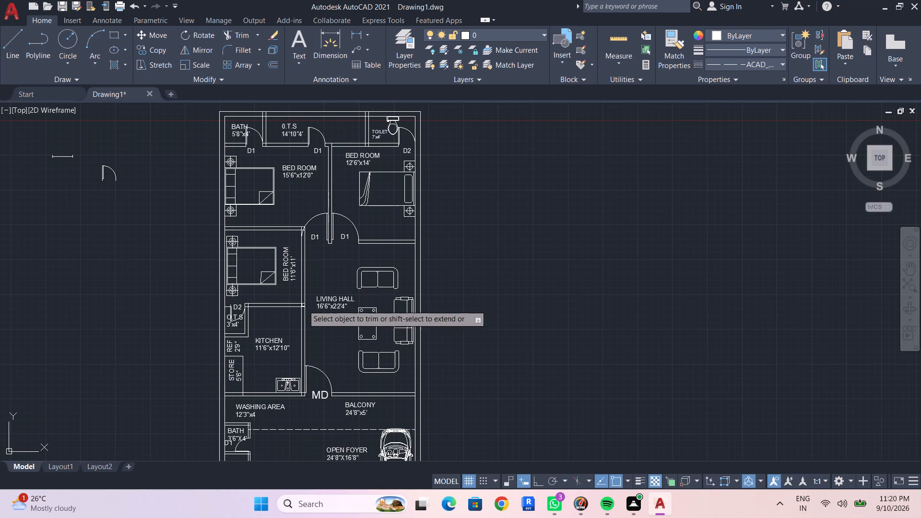
pyautogui.moveTo(331, 341); pyautogui.dragTo(324, 321, button='middle')
pyautogui.moveTo(350, 376); pyautogui.dragTo(326, 304, button='middle')
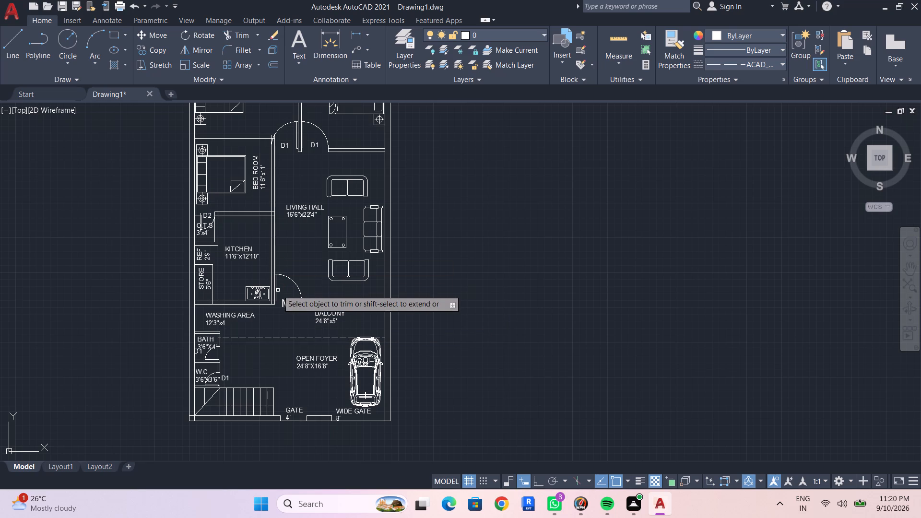
pyautogui.press('Escape')
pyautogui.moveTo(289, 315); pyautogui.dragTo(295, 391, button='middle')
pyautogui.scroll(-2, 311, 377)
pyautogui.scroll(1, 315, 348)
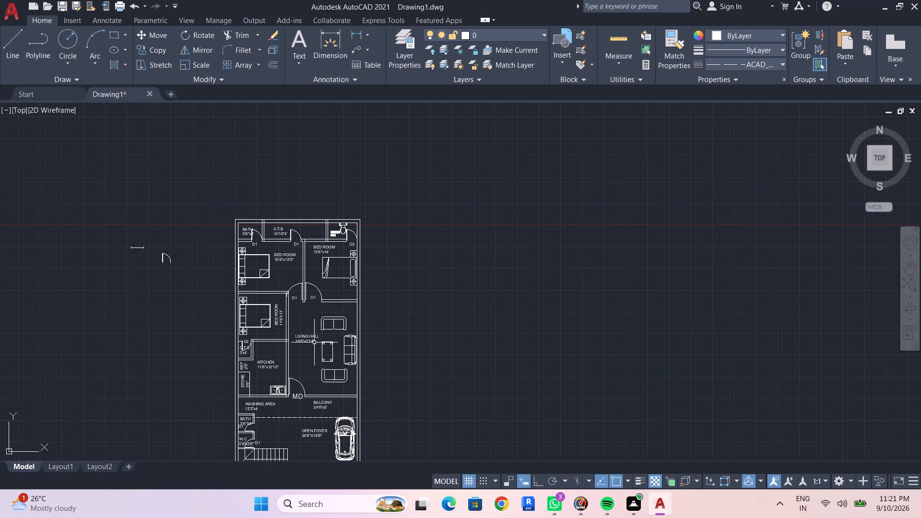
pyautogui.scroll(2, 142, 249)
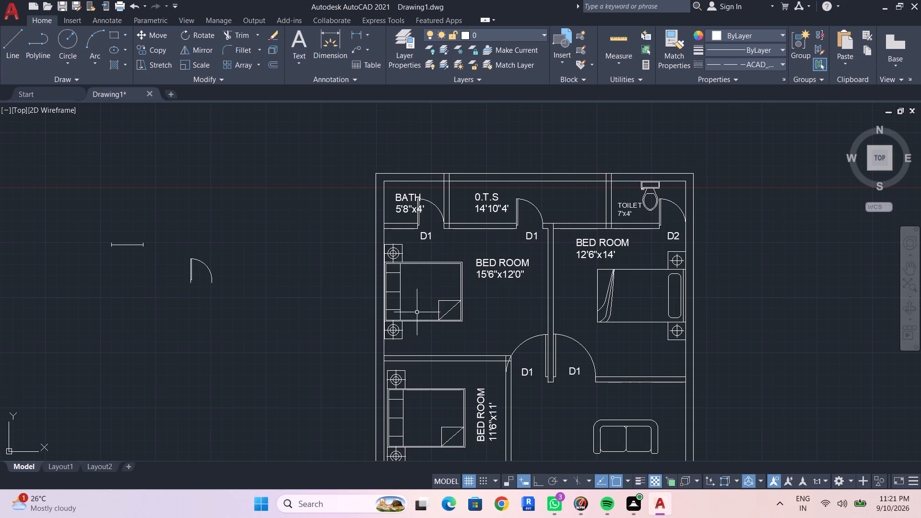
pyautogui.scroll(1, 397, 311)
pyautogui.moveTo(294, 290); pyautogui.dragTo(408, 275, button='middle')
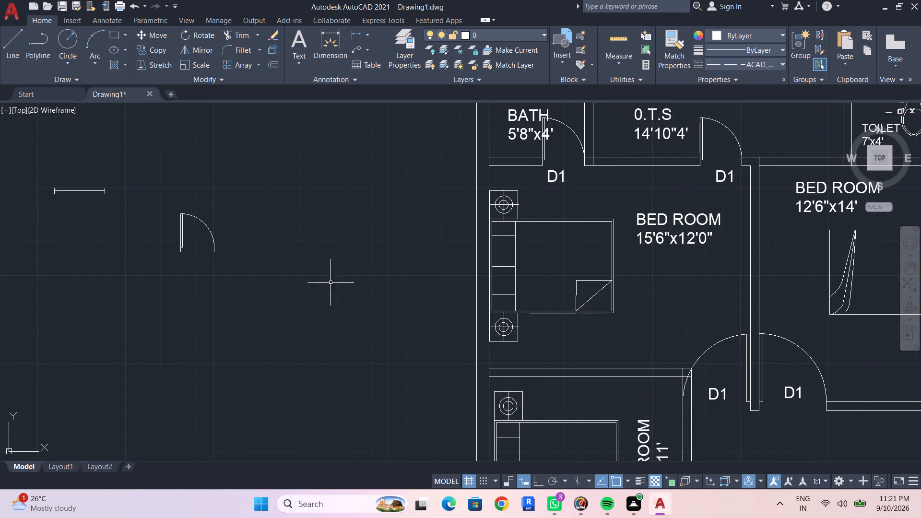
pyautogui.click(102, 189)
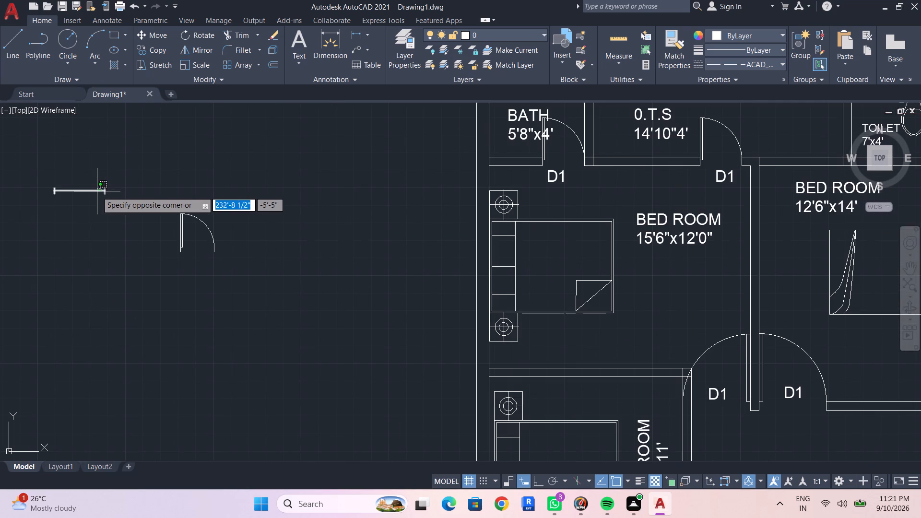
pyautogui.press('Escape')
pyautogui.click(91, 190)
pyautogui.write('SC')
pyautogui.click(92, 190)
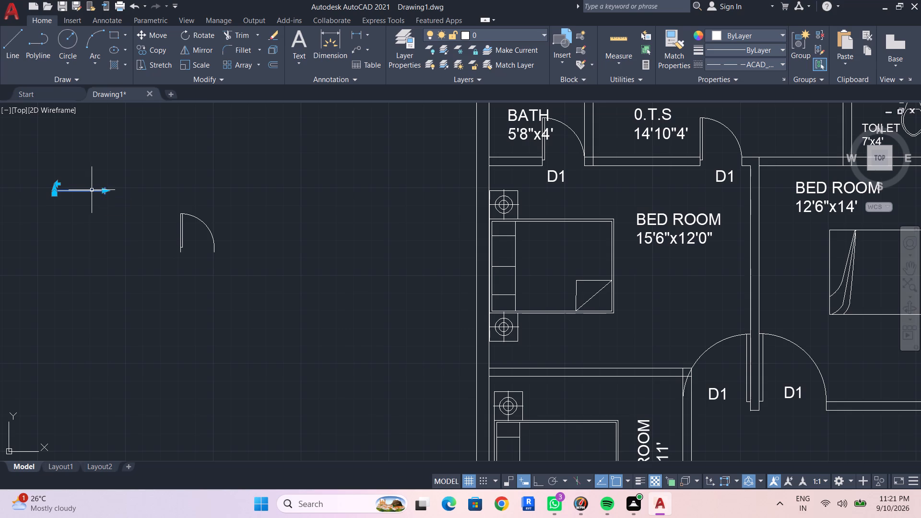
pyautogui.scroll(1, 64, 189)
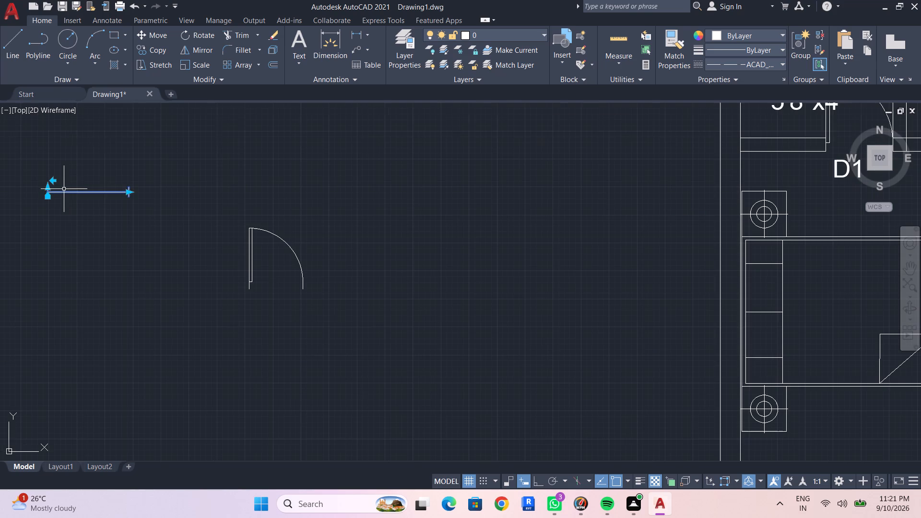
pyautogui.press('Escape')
# Scale the loose horizontal window block by reference from its left end to a new length of 4'.
pyautogui.click(71, 192)
pyautogui.press('s')
pyautogui.press('c')
pyautogui.press('space')
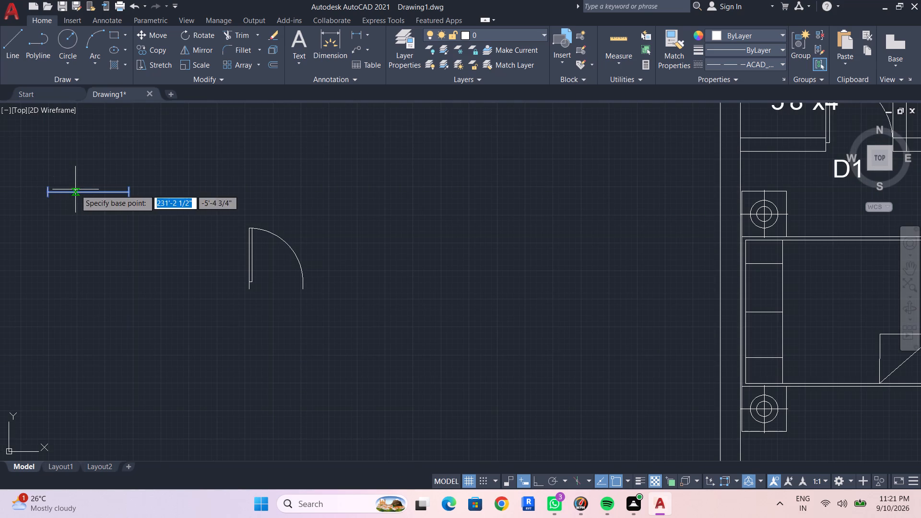
pyautogui.scroll(3, 48, 186)
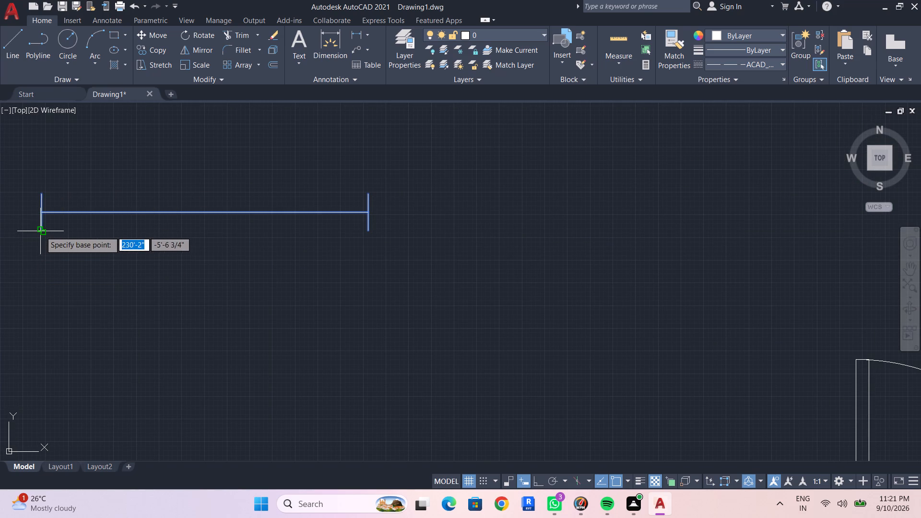
pyautogui.click(41, 211)
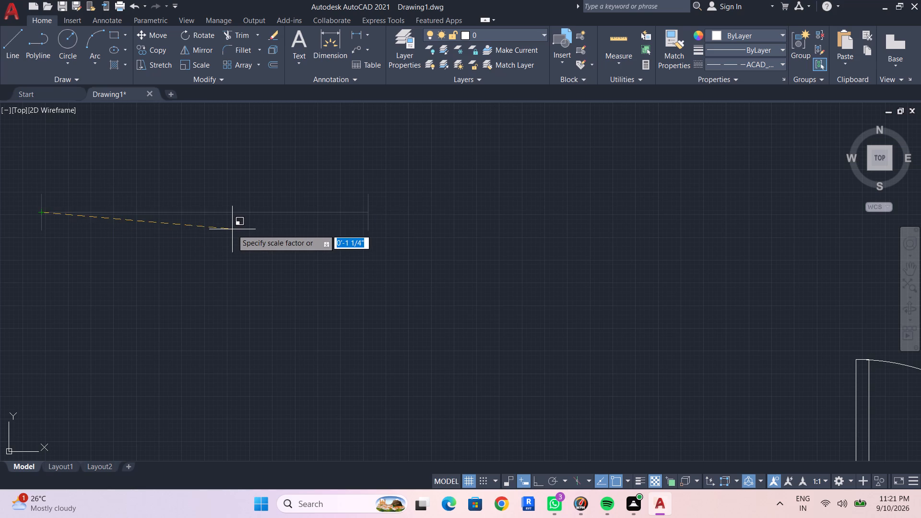
pyautogui.write('R')
pyautogui.press('space')
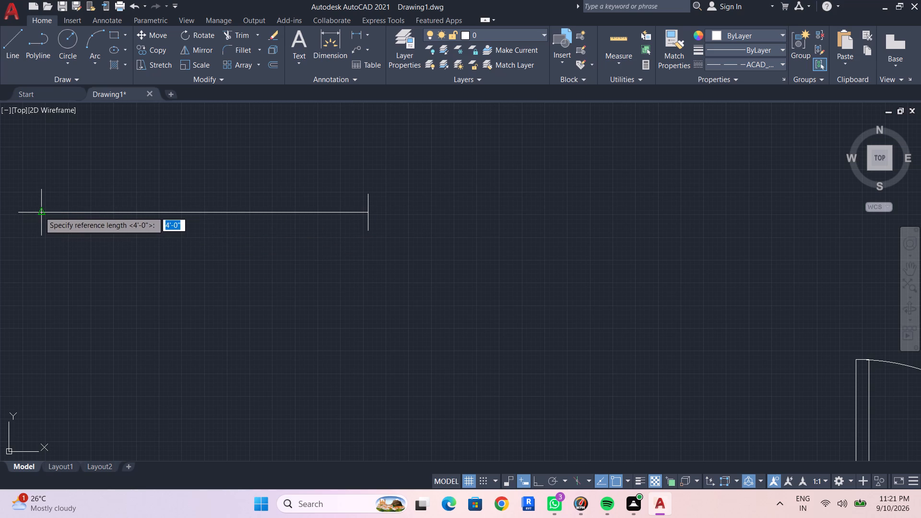
pyautogui.click(41, 212)
pyautogui.click(366, 211)
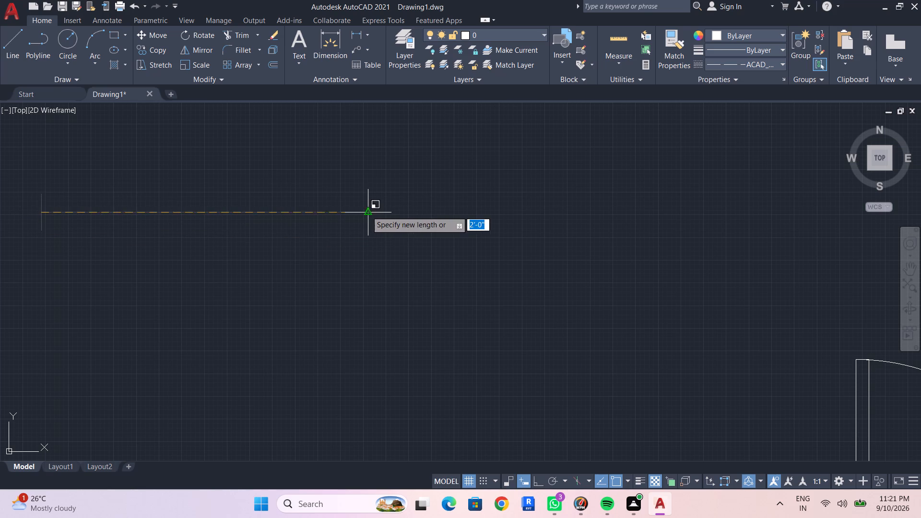
pyautogui.write("4'")
pyautogui.press('Return')
pyautogui.press('Escape')
pyautogui.press('Escape')
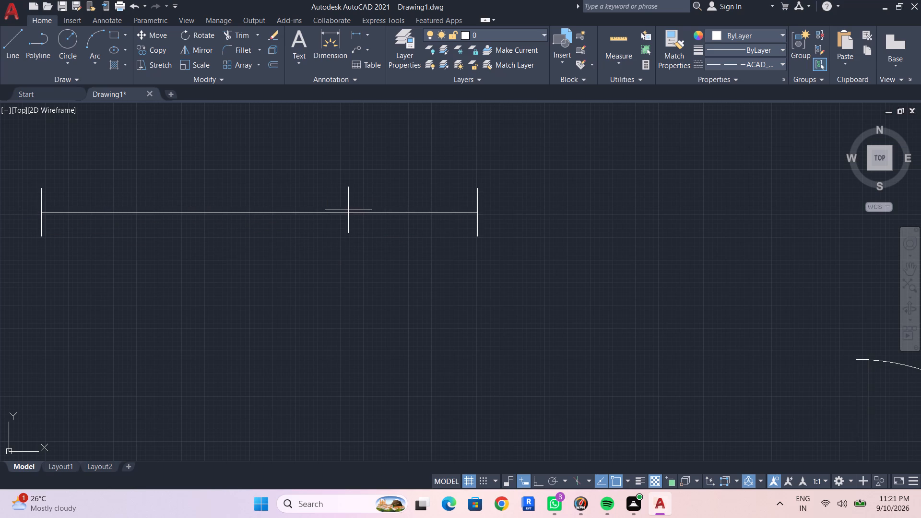
# Copy the 4' window block into the empty space below the loose door block, outside the plan.
pyautogui.click(348, 210)
pyautogui.press('Escape')
pyautogui.click(348, 212)
pyautogui.write('CO')
pyautogui.press('space')
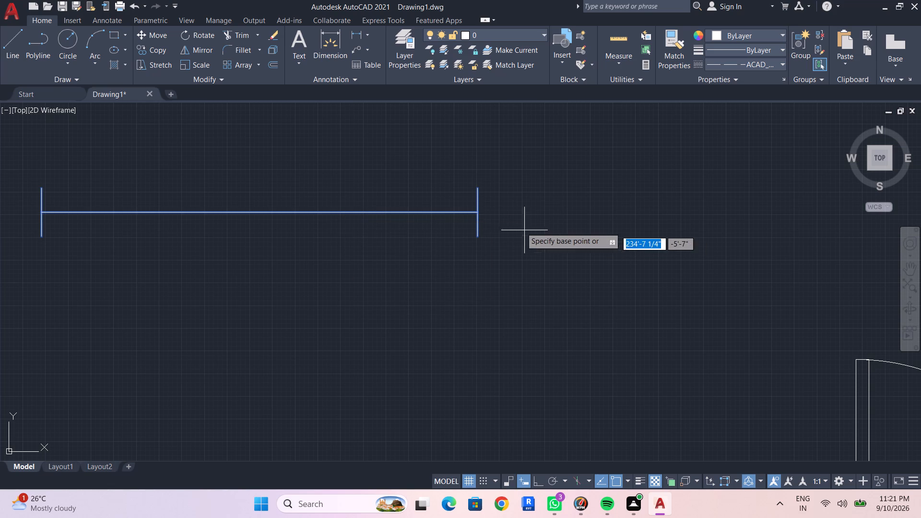
pyautogui.moveTo(474, 211); pyautogui.dragTo(480, 212)
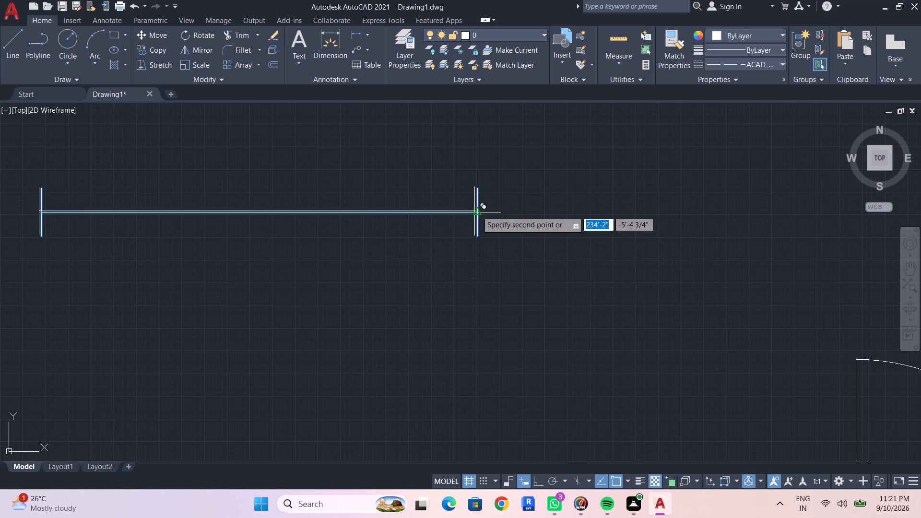
pyautogui.moveTo(480, 212); pyautogui.dragTo(486, 216)
pyautogui.moveTo(787, 296); pyautogui.dragTo(367, 331, button='middle')
pyautogui.scroll(-3, 554, 308)
pyautogui.moveTo(584, 324); pyautogui.dragTo(507, 258, button='middle')
pyautogui.scroll(-3, 537, 278)
pyautogui.moveTo(602, 293); pyautogui.dragTo(320, 239, button='middle')
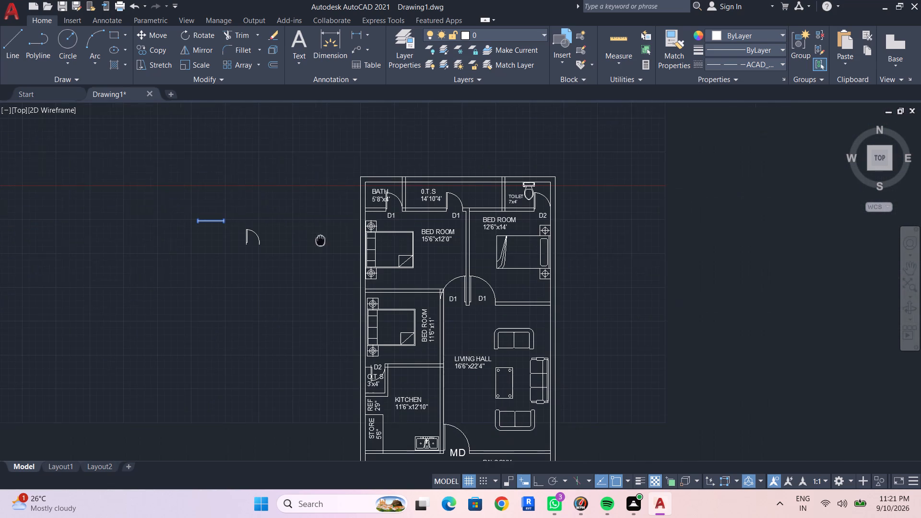
pyautogui.moveTo(320, 239); pyautogui.dragTo(320, 238, button='middle')
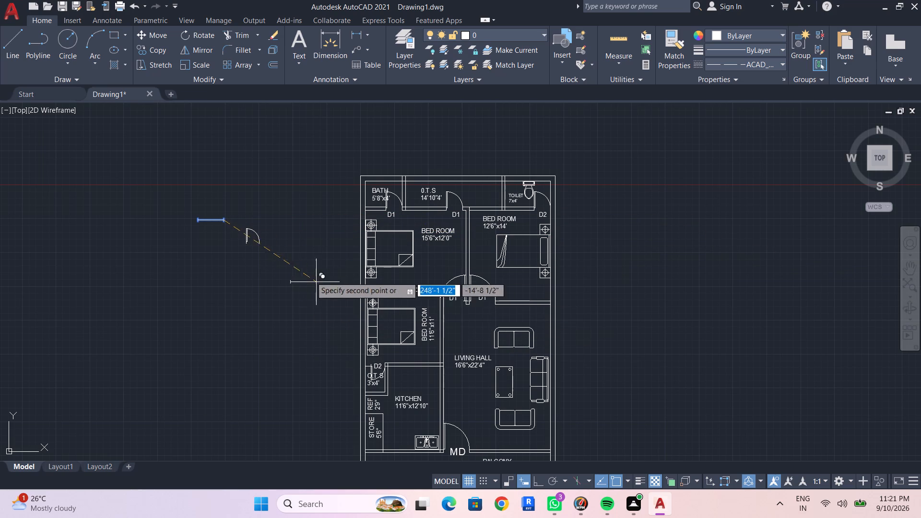
pyautogui.click(283, 283)
pyautogui.press('Escape')
pyautogui.press('Escape')
pyautogui.scroll(2, 275, 280)
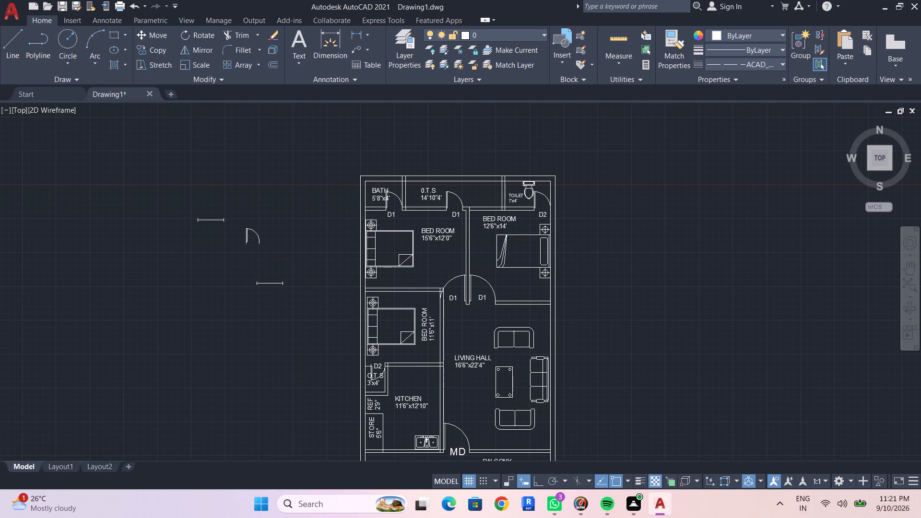
# Rotate the copied window block about its right end to stand vertical, with Ortho on.
pyautogui.click(284, 288)
pyautogui.press('r')
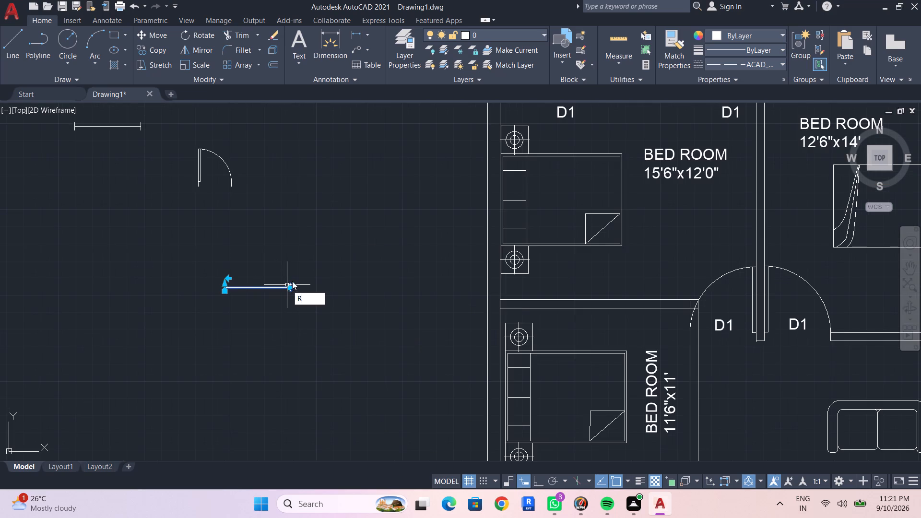
pyautogui.write('O')
pyautogui.press('space')
pyautogui.click(292, 281)
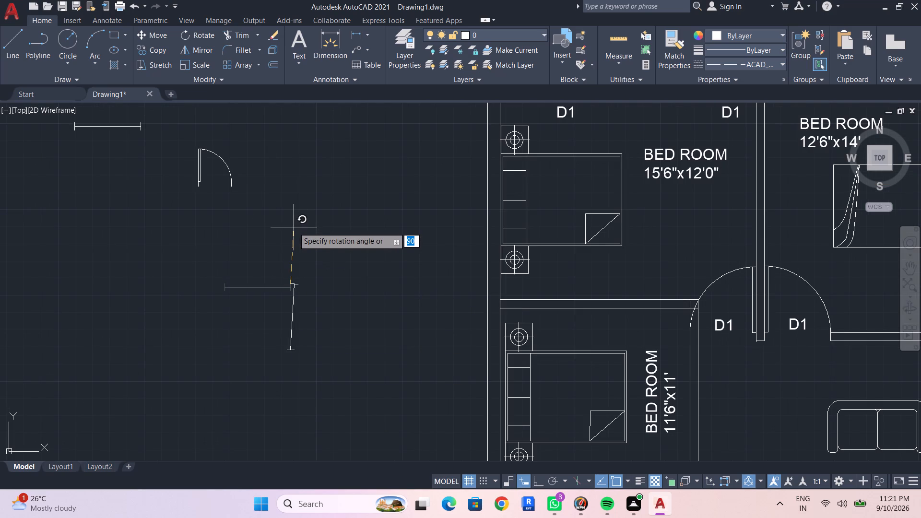
pyautogui.click(536, 480)
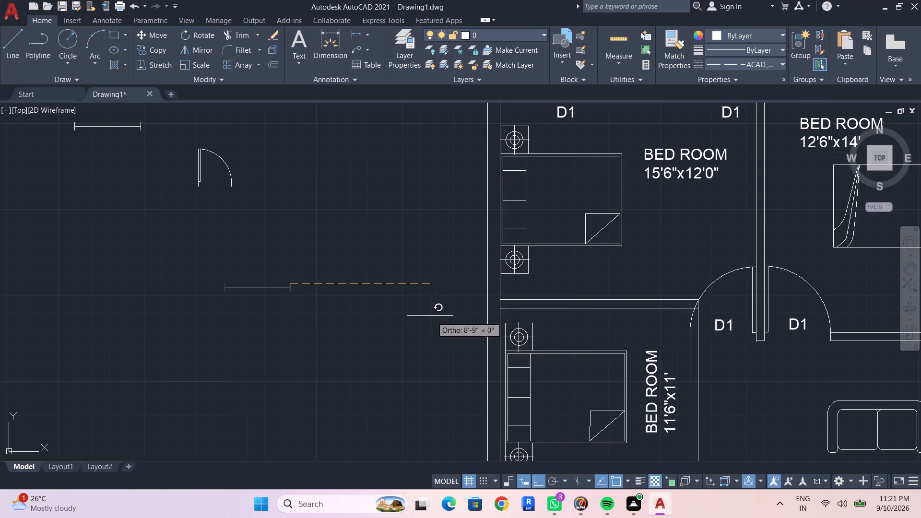
pyautogui.click(354, 410)
pyautogui.press('Escape')
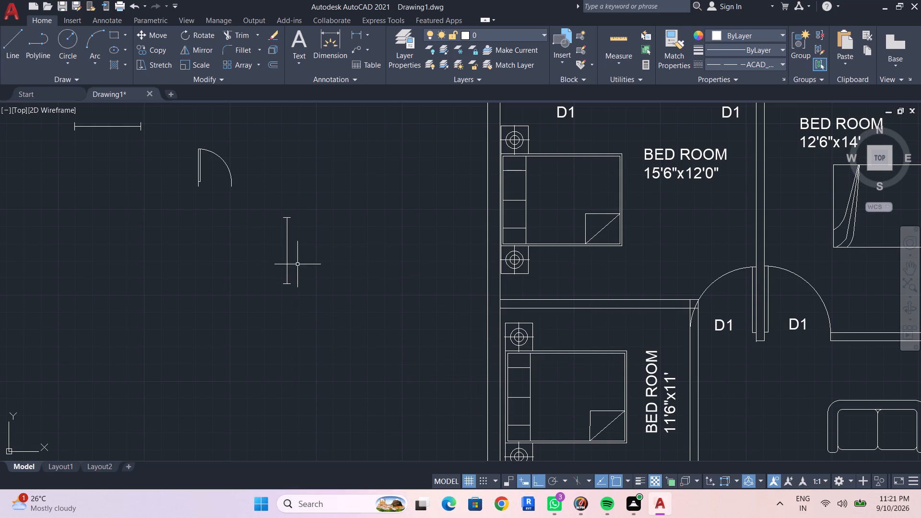
# Copy the vertical window block into the left outer wall beside the beds of the 11'6"x11' and 15'6"x12'0" bedrooms, with Ortho off.
pyautogui.click(287, 255)
pyautogui.write('CO')
pyautogui.press('space')
pyautogui.click(291, 260)
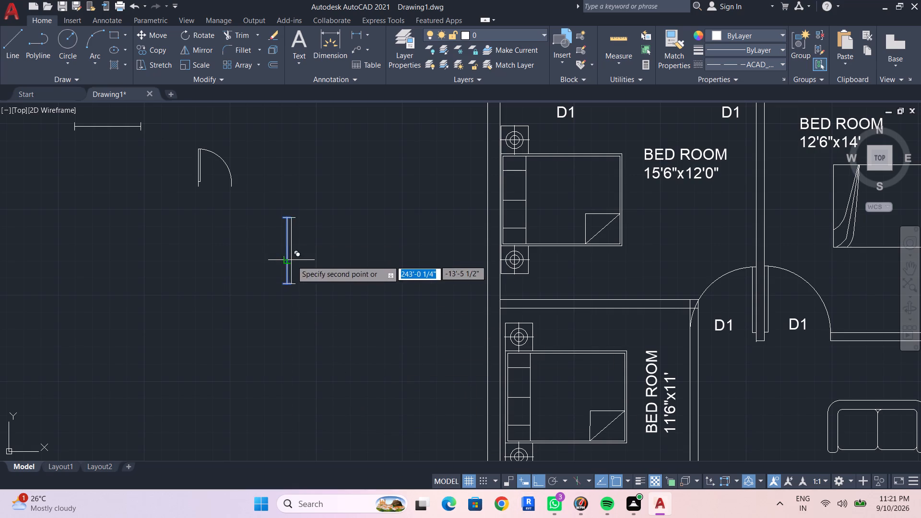
pyautogui.click(540, 482)
pyautogui.scroll(3, 495, 393)
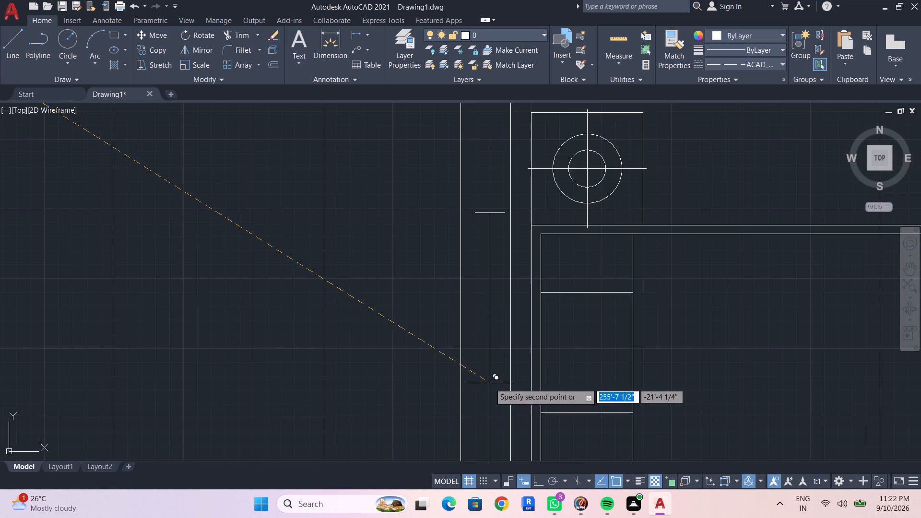
pyautogui.click(484, 382)
pyautogui.moveTo(494, 362); pyautogui.dragTo(463, 509, button='middle')
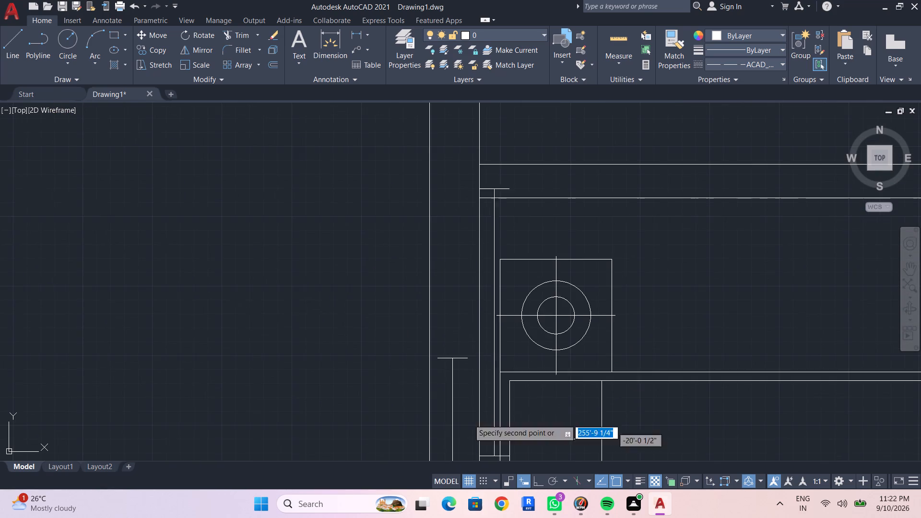
pyautogui.scroll(-3, 464, 366)
pyautogui.scroll(1, 463, 209)
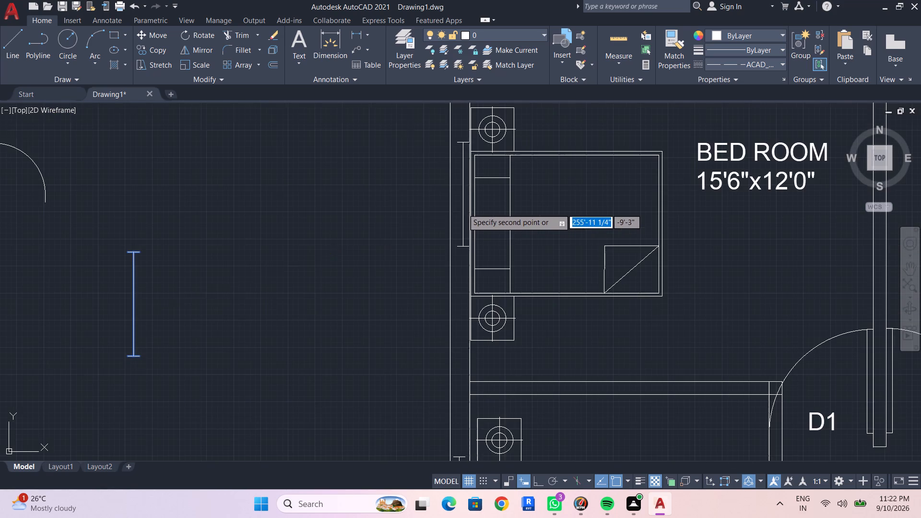
pyautogui.click(459, 223)
# Place another copy of the vertical window in the right outer wall beside the 12'6"x14' bedroom's bed.
pyautogui.scroll(-2, 664, 271)
pyautogui.moveTo(701, 279); pyautogui.dragTo(586, 327, button='middle')
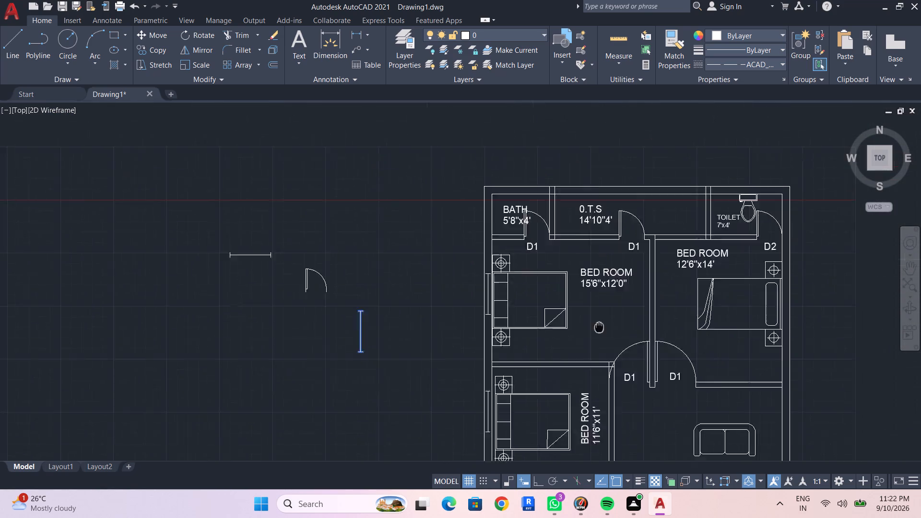
pyautogui.moveTo(586, 327); pyautogui.dragTo(447, 307, button='middle')
pyautogui.scroll(2, 638, 286)
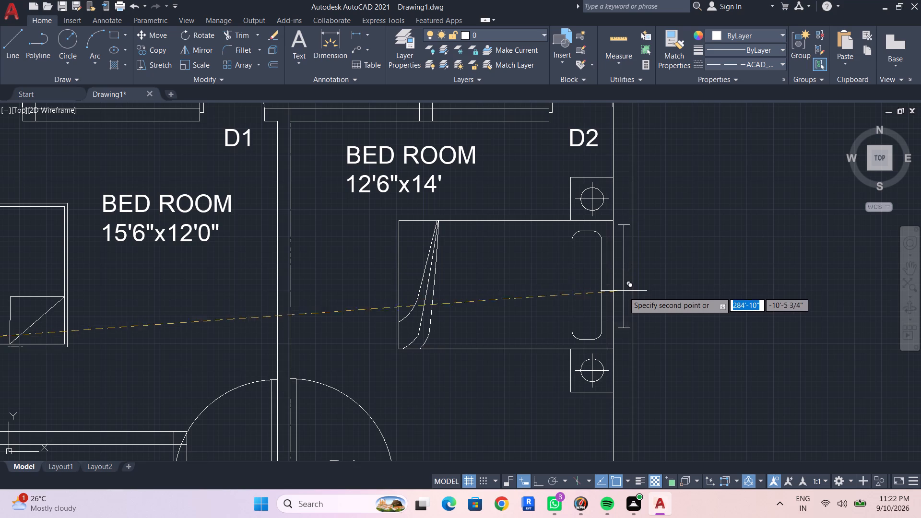
pyautogui.click(624, 265)
# Place another copy of the vertical window in the left outer wall beside the 3'6"X4' bath and end the copying.
pyautogui.scroll(-4, 608, 295)
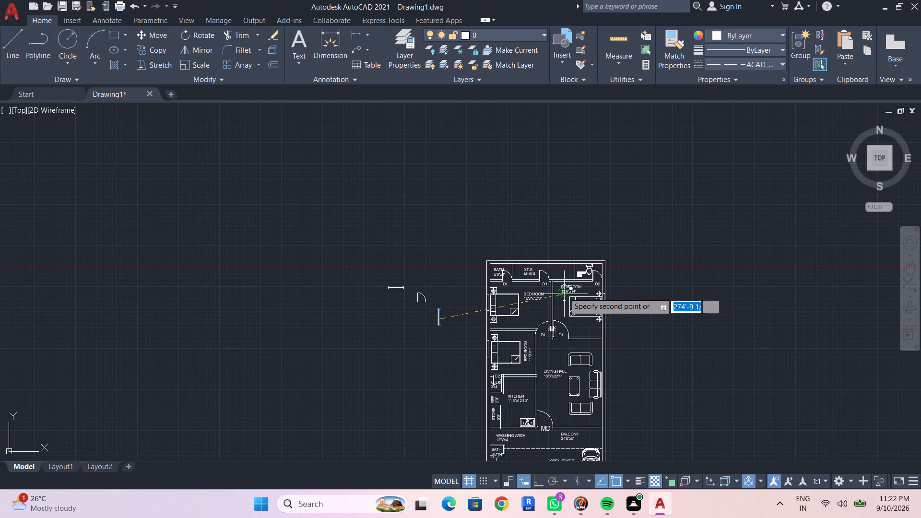
pyautogui.scroll(2, 565, 285)
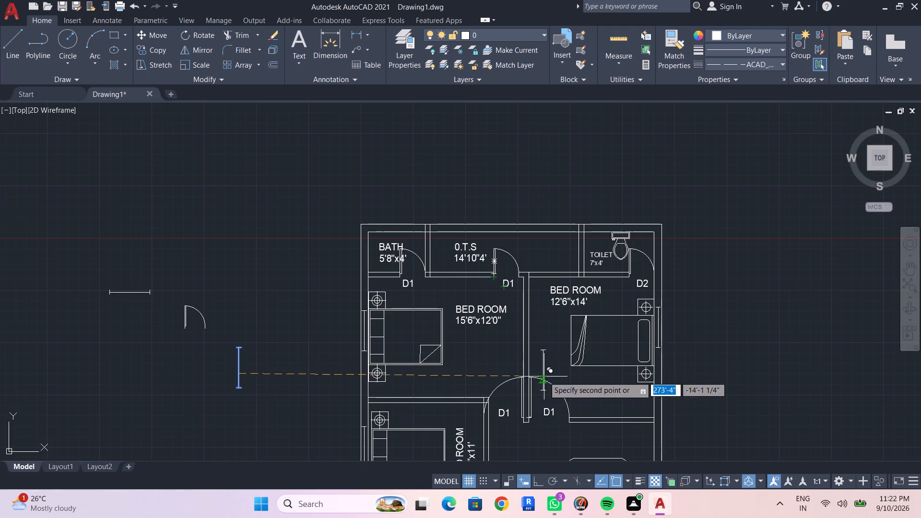
pyautogui.moveTo(544, 377); pyautogui.dragTo(536, 201, button='middle')
pyautogui.moveTo(508, 386); pyautogui.dragTo(499, 194, button='middle')
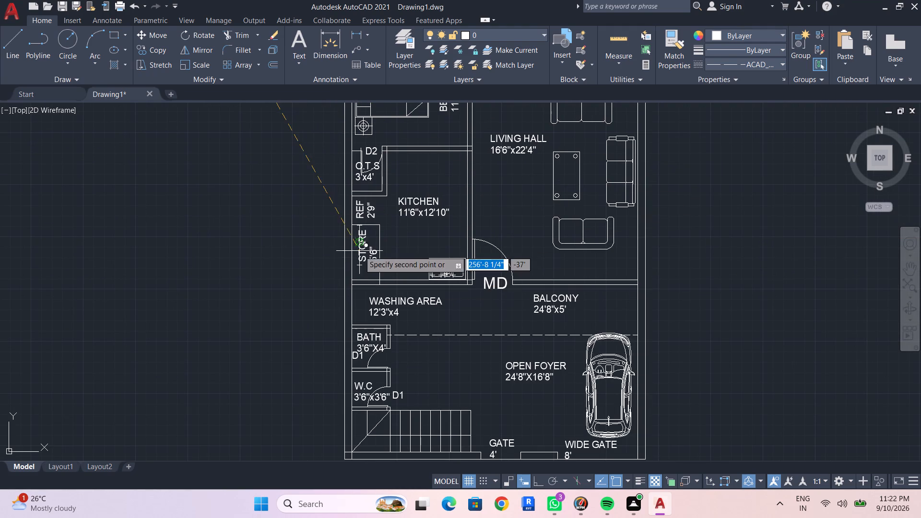
pyautogui.scroll(1, 366, 238)
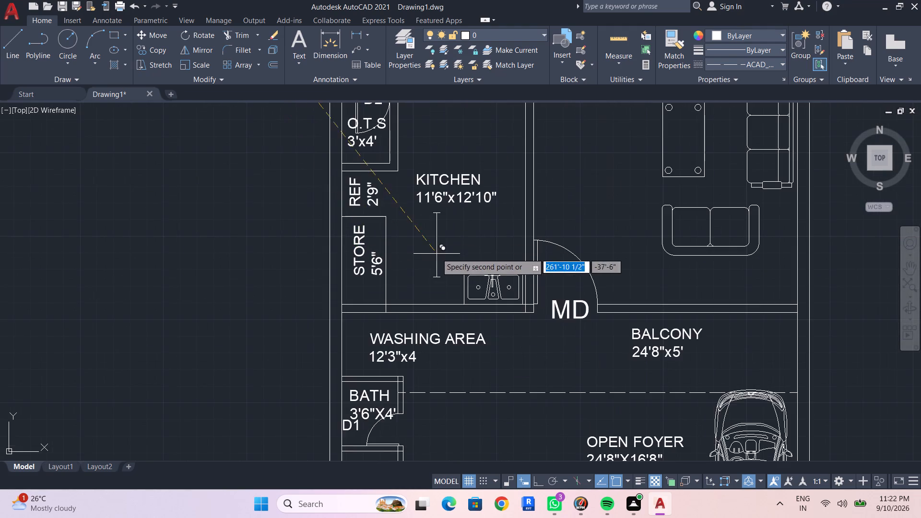
pyautogui.scroll(-1, 436, 251)
pyautogui.moveTo(436, 251); pyautogui.dragTo(425, 269, button='middle')
pyautogui.moveTo(470, 416); pyautogui.dragTo(437, 285, button='middle')
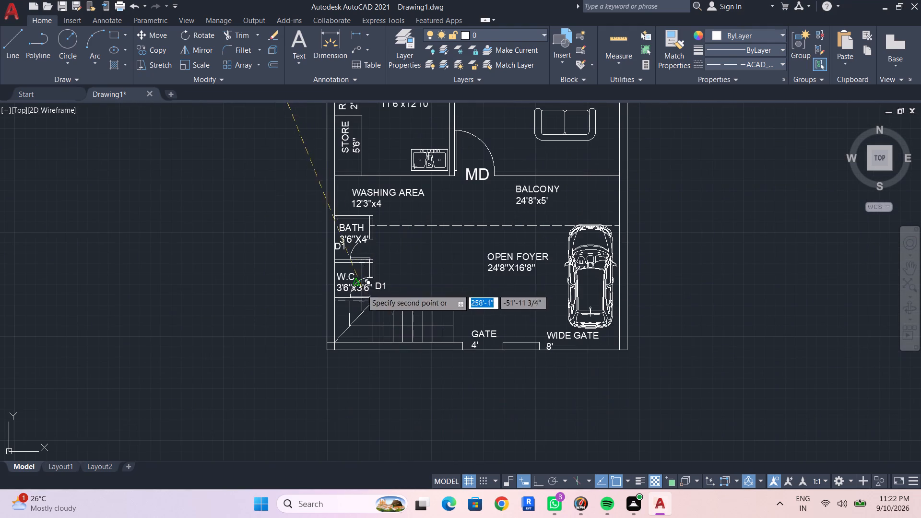
pyautogui.scroll(4, 328, 243)
pyautogui.scroll(-1, 324, 247)
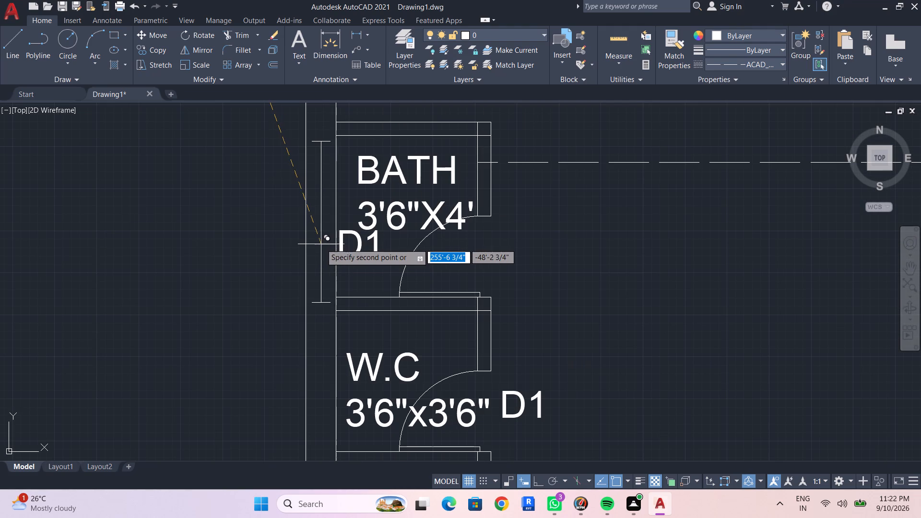
pyautogui.click(321, 243)
pyautogui.press('`')
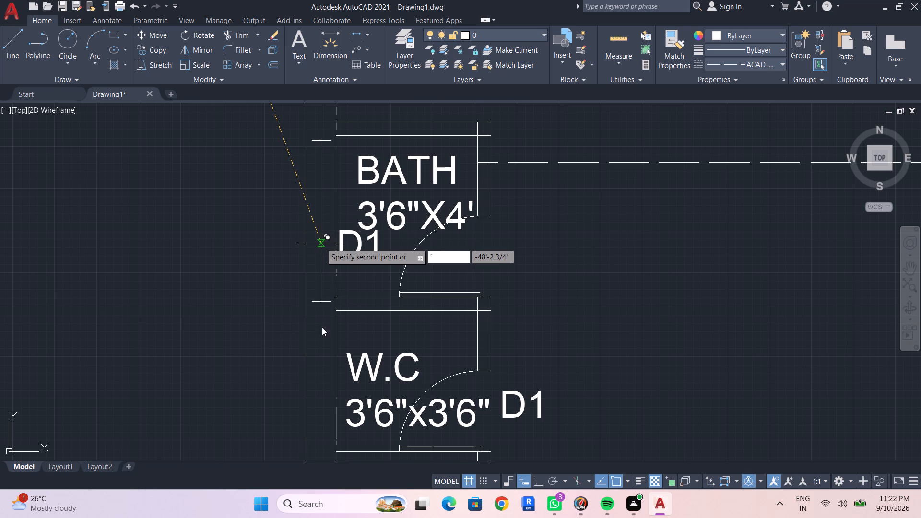
pyautogui.press('Escape')
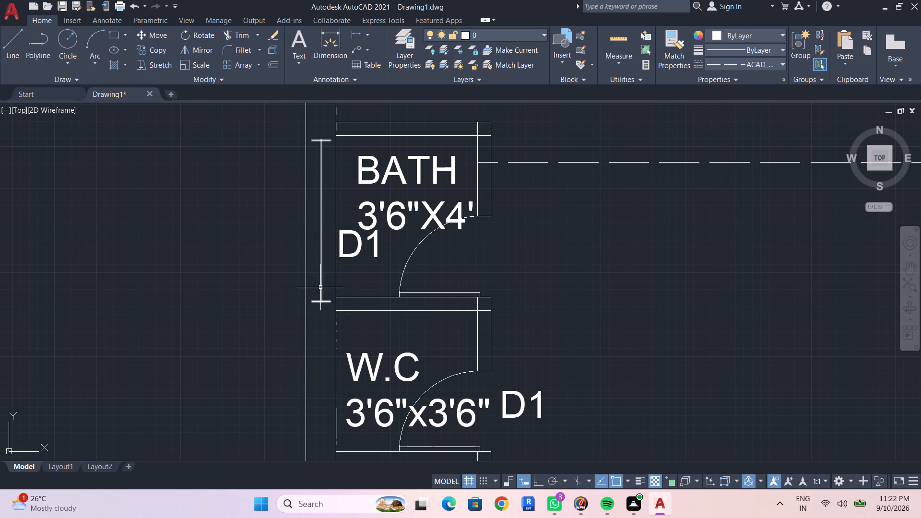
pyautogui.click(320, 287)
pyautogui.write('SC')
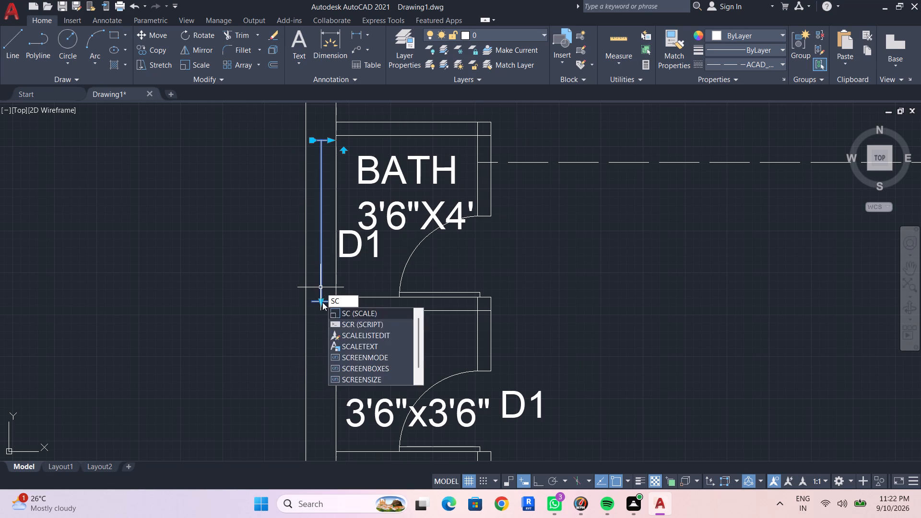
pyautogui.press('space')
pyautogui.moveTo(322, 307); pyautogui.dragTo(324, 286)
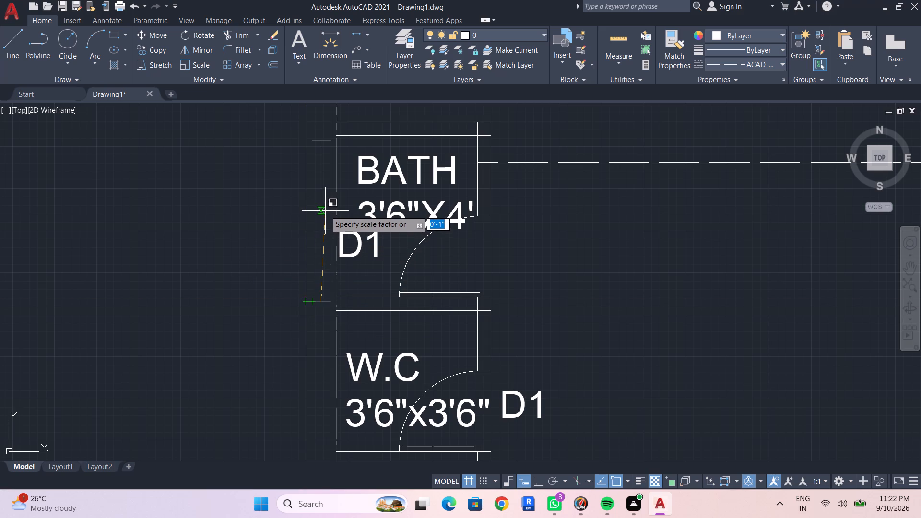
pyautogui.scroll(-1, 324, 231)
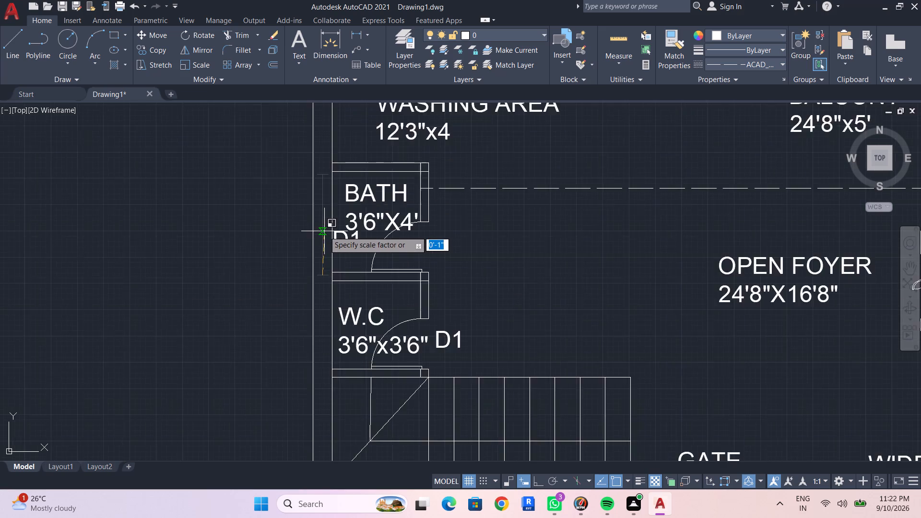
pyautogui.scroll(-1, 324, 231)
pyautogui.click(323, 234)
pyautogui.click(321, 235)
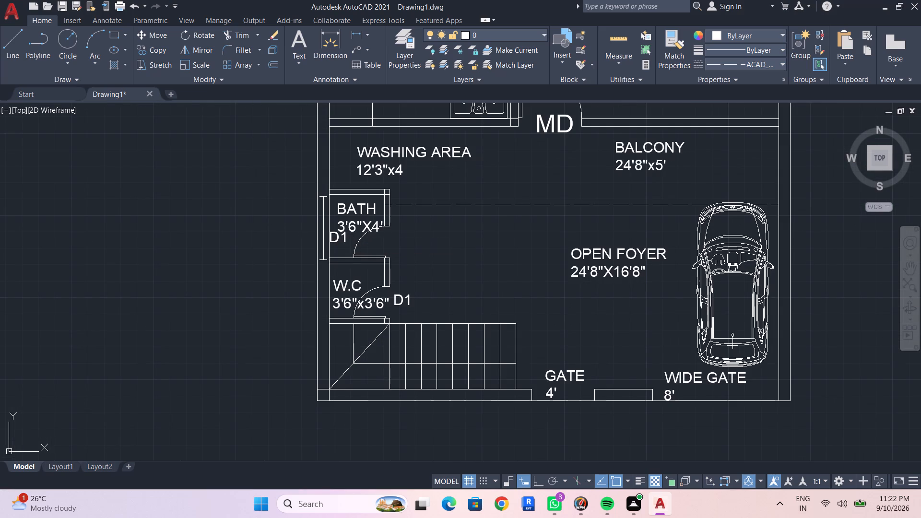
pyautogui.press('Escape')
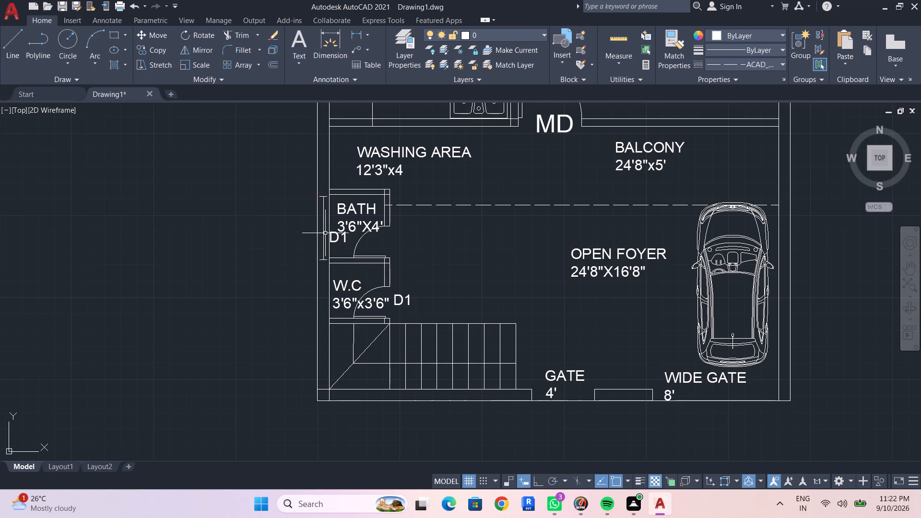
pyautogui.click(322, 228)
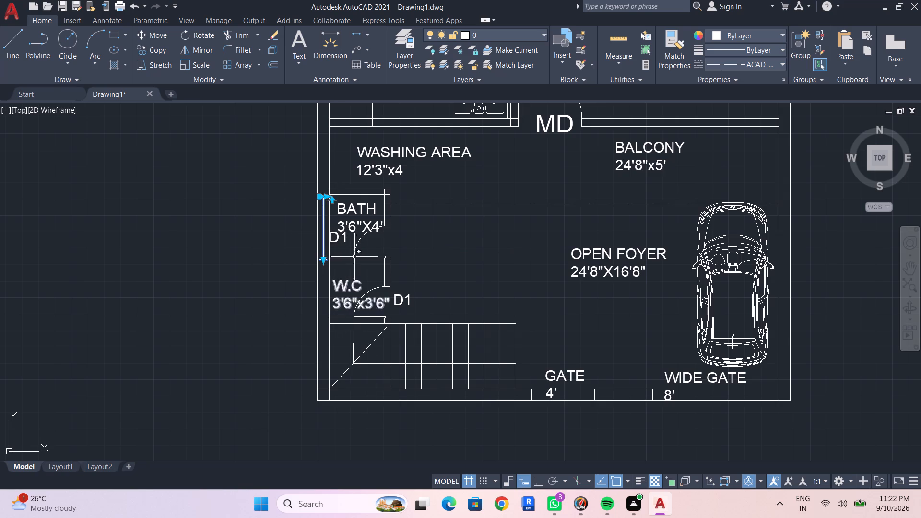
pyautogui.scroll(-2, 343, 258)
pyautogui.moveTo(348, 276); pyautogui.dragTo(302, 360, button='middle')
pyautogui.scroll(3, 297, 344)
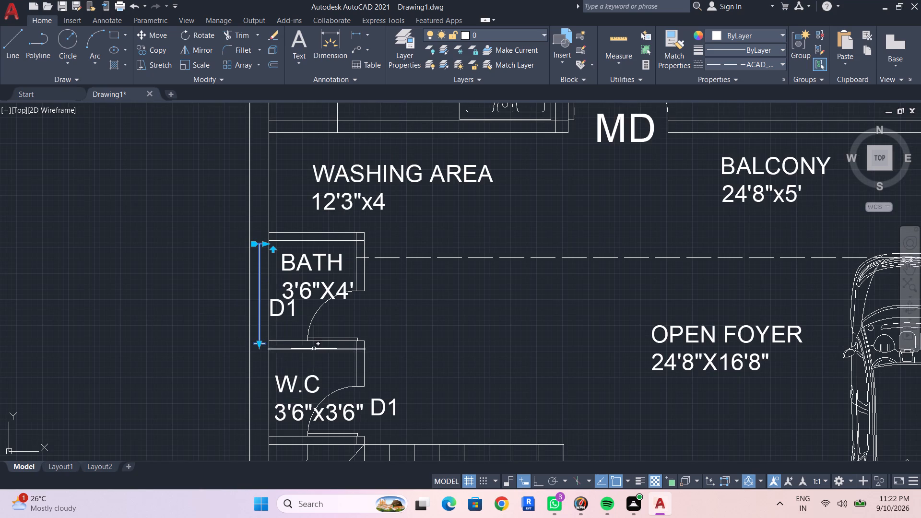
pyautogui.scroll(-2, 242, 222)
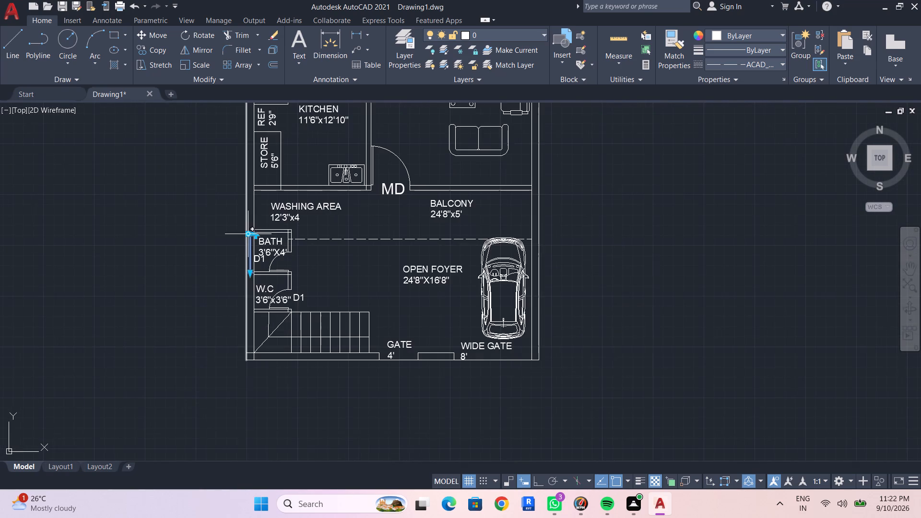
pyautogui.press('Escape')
# Scale the horizontal window block outside the plan by reference from its left end, full length to 2'.
pyautogui.moveTo(207, 275); pyautogui.dragTo(340, 412, button='middle')
pyautogui.moveTo(283, 317); pyautogui.dragTo(324, 434, button='middle')
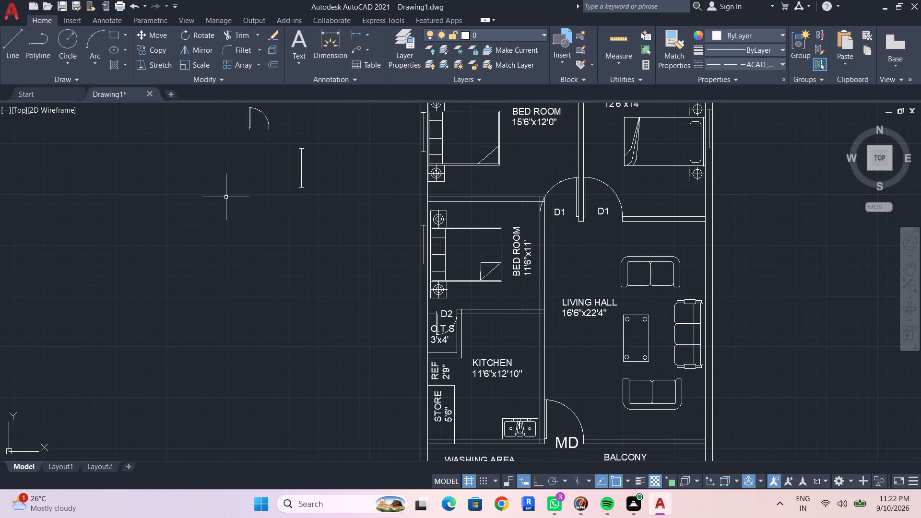
pyautogui.moveTo(282, 368); pyautogui.dragTo(287, 386, button='middle')
pyautogui.moveTo(282, 298); pyautogui.dragTo(287, 323, button='middle')
pyautogui.click(206, 136)
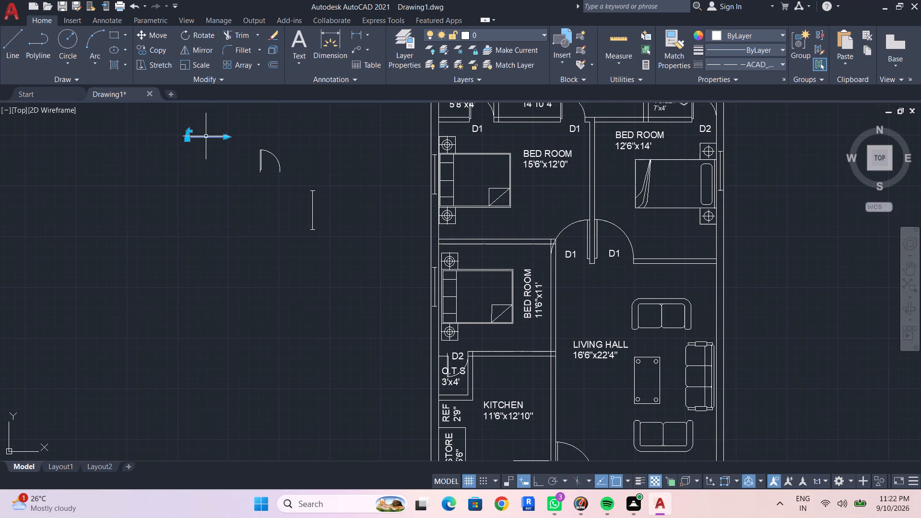
pyautogui.write('SC')
pyautogui.press('space')
pyautogui.scroll(2, 203, 136)
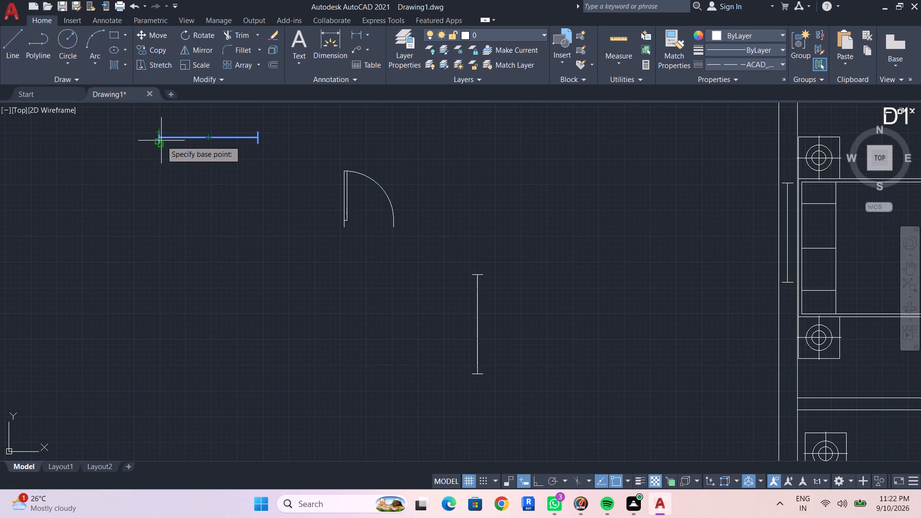
pyautogui.click(161, 137)
pyautogui.press('r')
pyautogui.press('space')
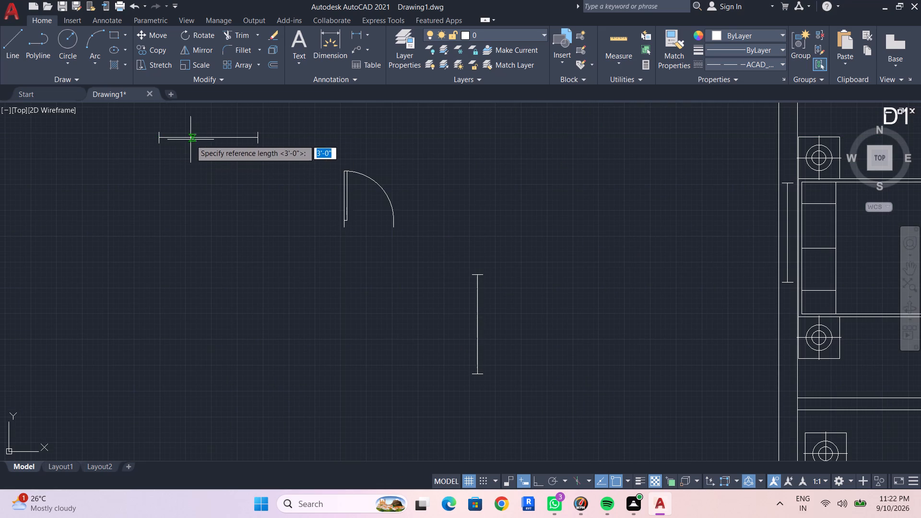
pyautogui.click(160, 140)
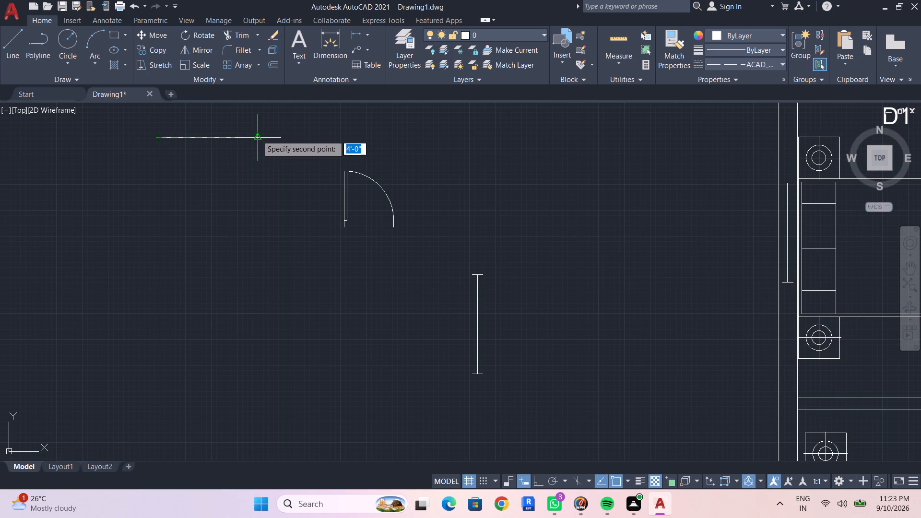
pyautogui.click(258, 135)
pyautogui.press('2')
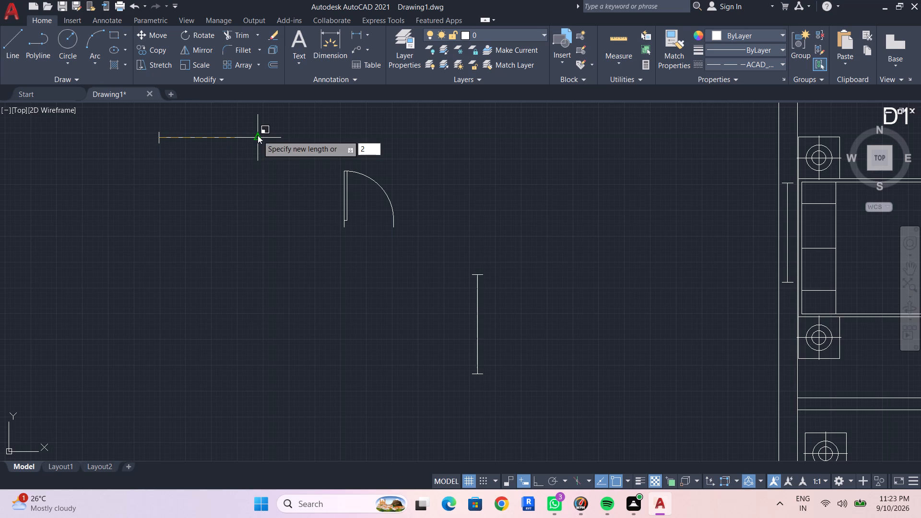
pyautogui.write("'")
pyautogui.press('space')
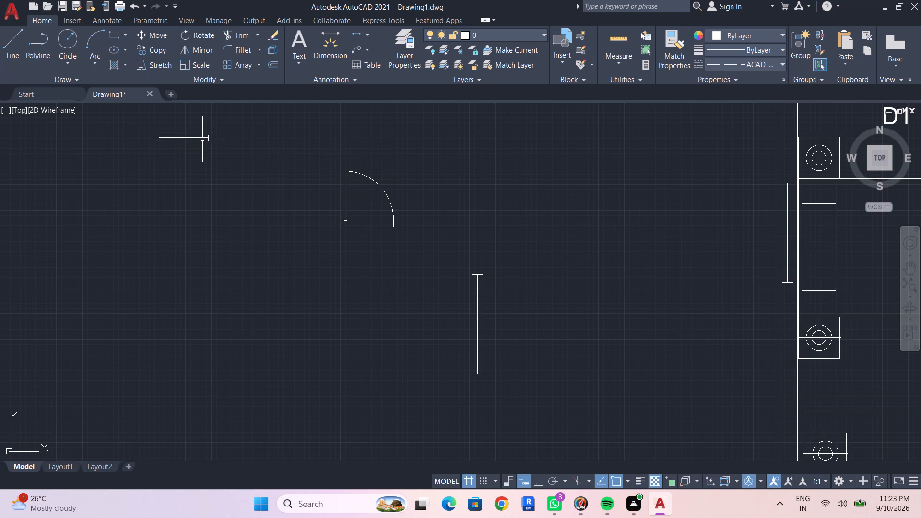
# Copy the 2' horizontal window into the upper outer wall above the 5'8"x4' bath.
pyautogui.click(202, 137)
pyautogui.write('CO')
pyautogui.press('space')
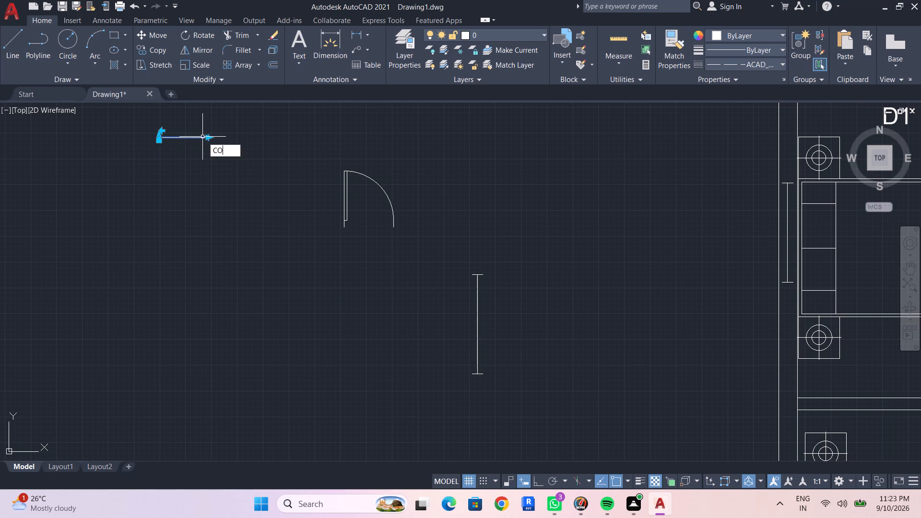
pyautogui.click(204, 138)
pyautogui.moveTo(535, 148); pyautogui.dragTo(327, 311, button='middle')
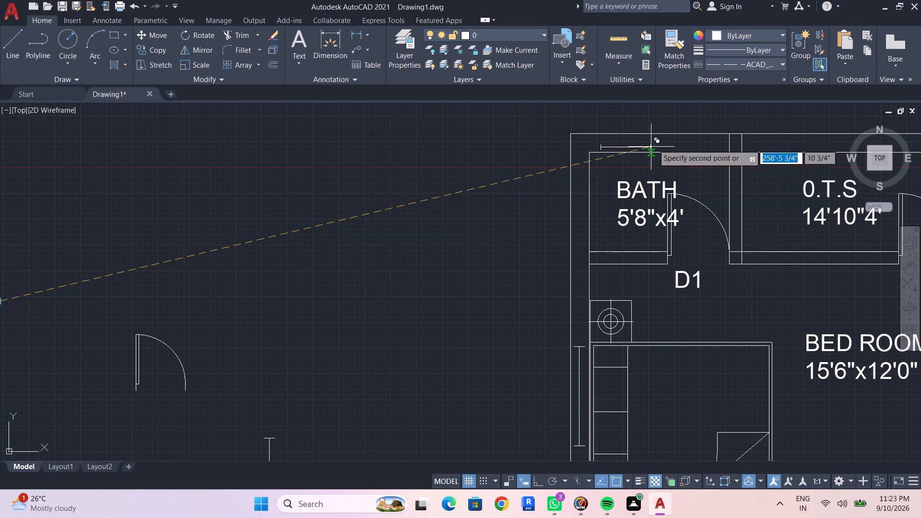
pyautogui.scroll(2, 657, 141)
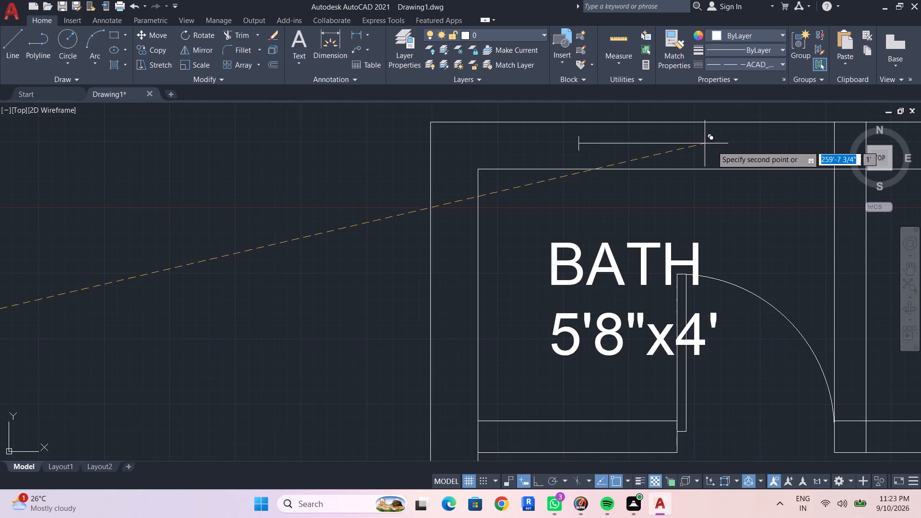
pyautogui.scroll(1, 715, 149)
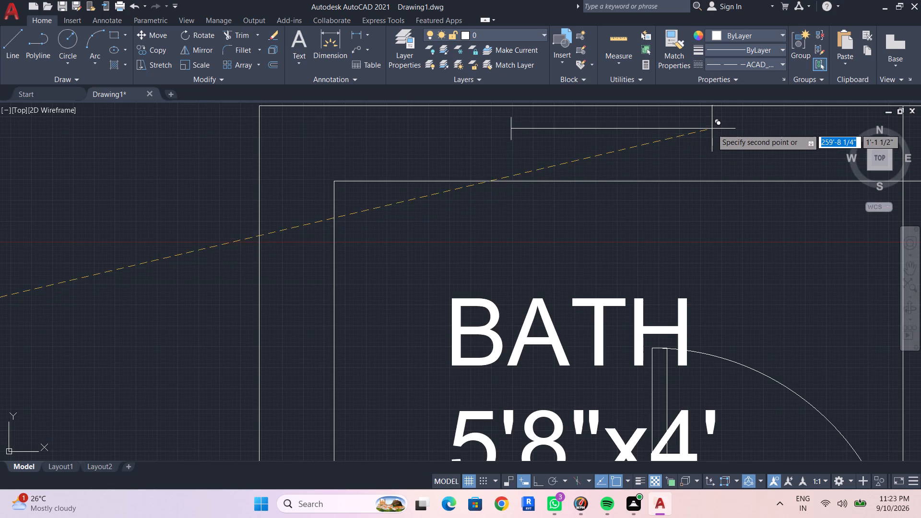
pyautogui.click(710, 137)
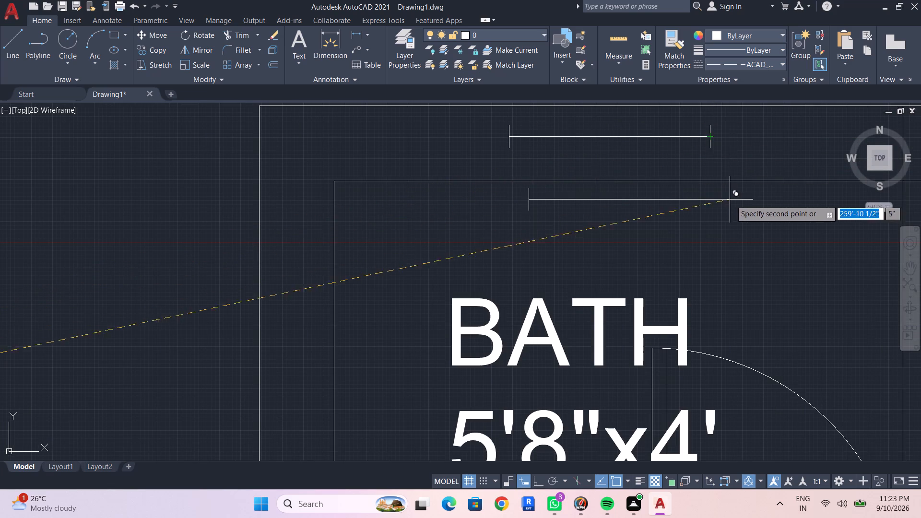
pyautogui.press('Escape')
# Copy the bath's 2' window along the upper outer wall to above the 7'x4' toilet and end the copying.
pyautogui.scroll(-3, 738, 224)
pyautogui.moveTo(731, 255); pyautogui.dragTo(611, 211, button='middle')
pyautogui.scroll(-3, 559, 196)
pyautogui.moveTo(571, 212); pyautogui.dragTo(483, 199, button='middle')
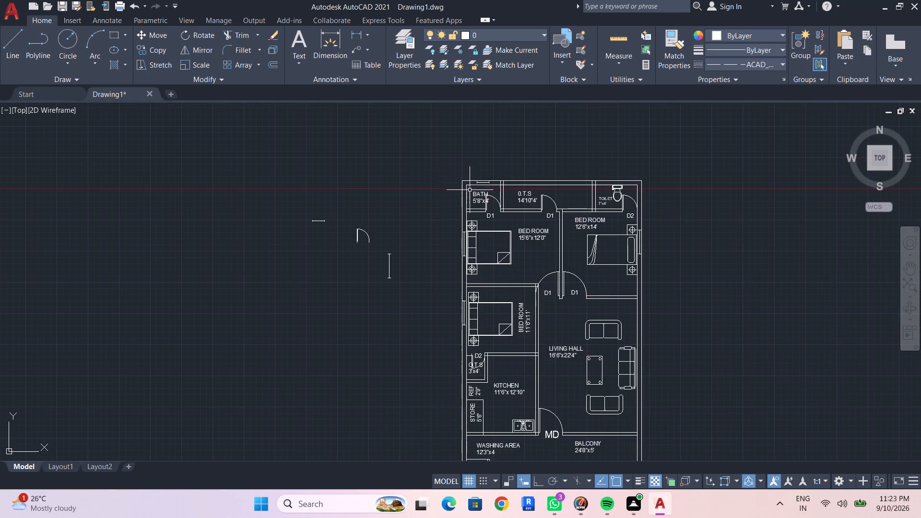
pyautogui.scroll(2, 470, 192)
pyautogui.moveTo(474, 197); pyautogui.dragTo(449, 235, button='middle')
pyautogui.scroll(-2, 527, 228)
pyautogui.moveTo(528, 230); pyautogui.dragTo(437, 195, button='middle')
pyautogui.scroll(1, 426, 185)
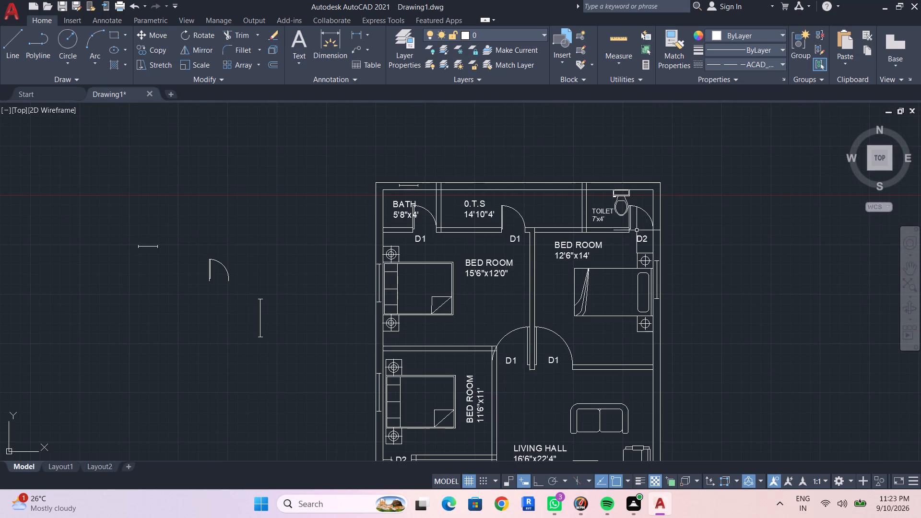
pyautogui.click(403, 185)
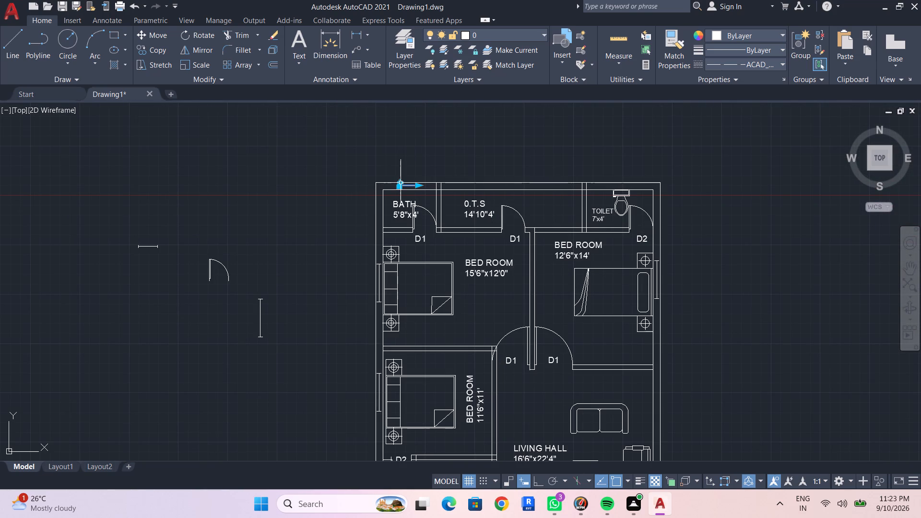
pyautogui.write('CO')
pyautogui.press('space')
pyautogui.click(403, 186)
pyautogui.click(615, 187)
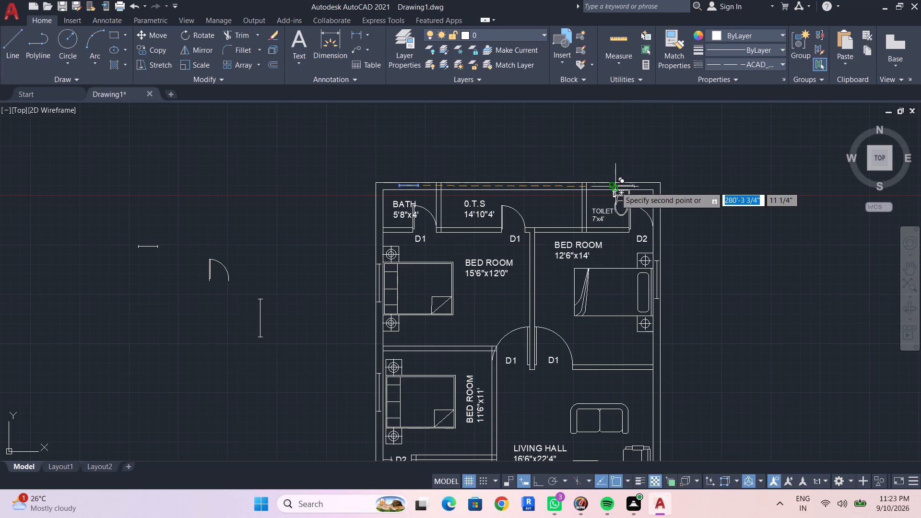
pyautogui.press('Escape')
pyautogui.press('Escape')
pyautogui.press('Escape')
pyautogui.press('Escape')
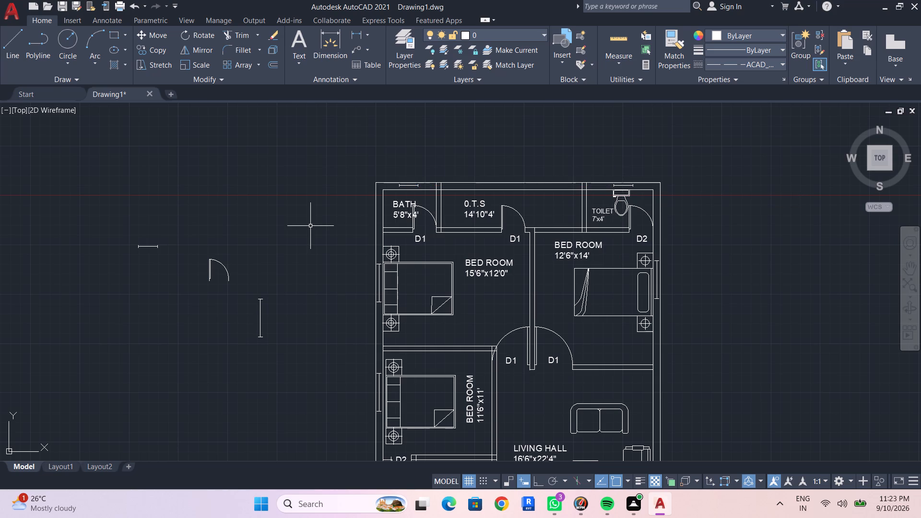
# Add a multiline text label W1 in the empty area to the left of the plan, above the spare window and door blocks.
pyautogui.press('t')
pyautogui.press('space')
pyautogui.click(222, 137)
pyautogui.click(290, 157)
pyautogui.press('w')
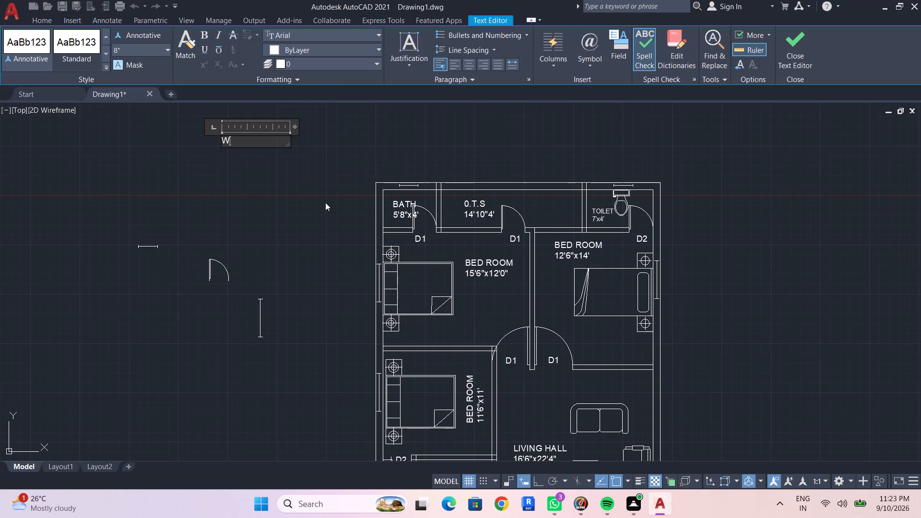
pyautogui.press('1')
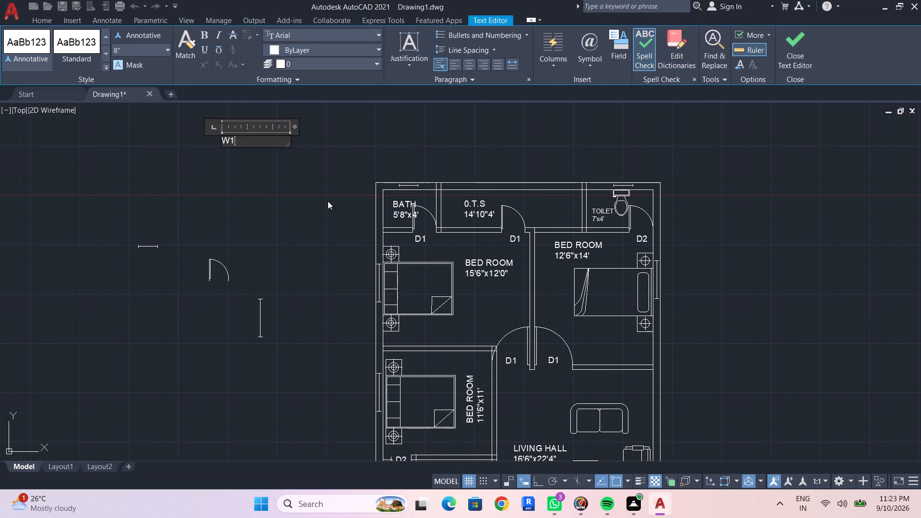
pyautogui.click(328, 201)
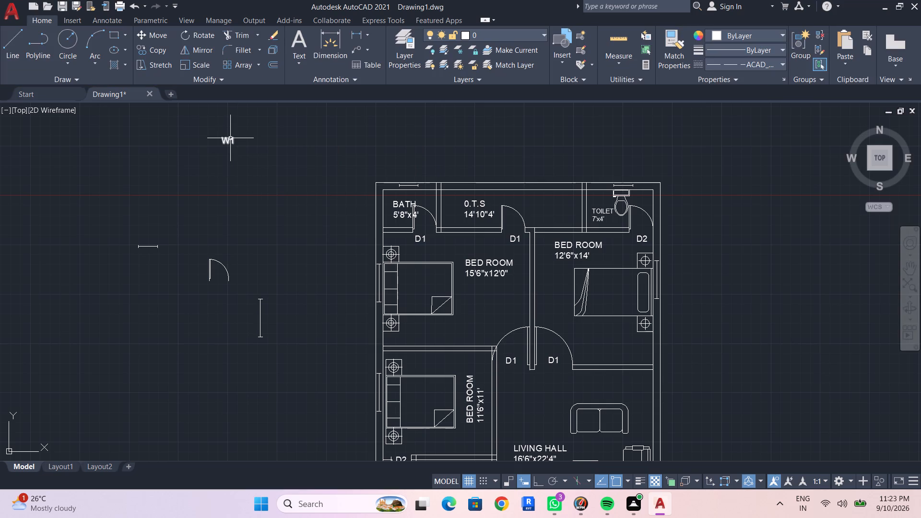
# Copy the W1 label to a spot just below the original and end the copying.
pyautogui.click(230, 140)
pyautogui.write('CO')
pyautogui.press('space')
pyautogui.click(230, 143)
pyautogui.click(231, 181)
pyautogui.press('`')
pyautogui.press('Escape')
pyautogui.press('Escape')
# Change the text of the lower W1 label to W2.
pyautogui.doubleClick(231, 181)
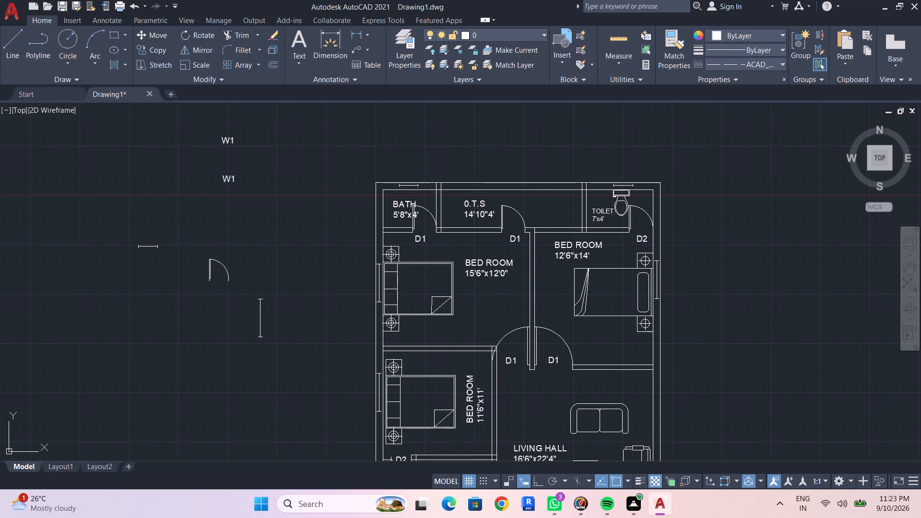
pyautogui.click(243, 179)
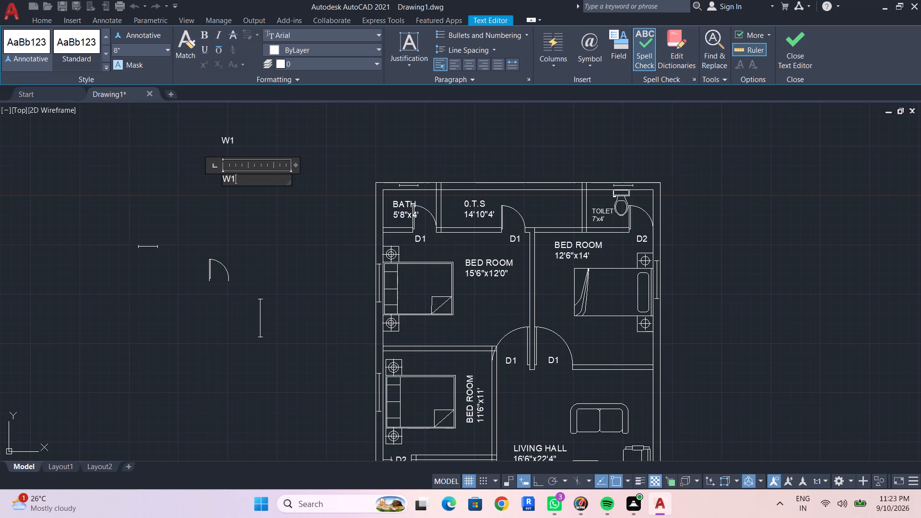
pyautogui.press('BackSpace')
pyautogui.press('2')
pyautogui.click(246, 209)
pyautogui.press('Escape')
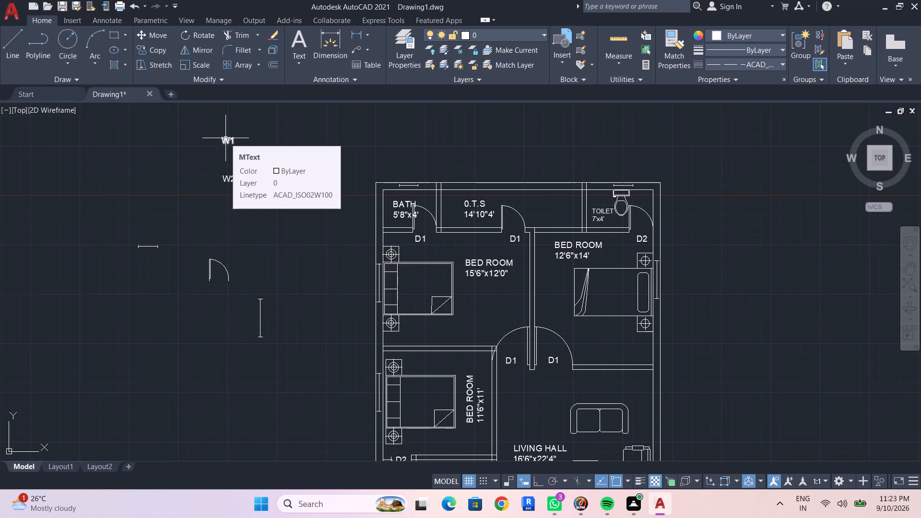
pyautogui.press('Escape')
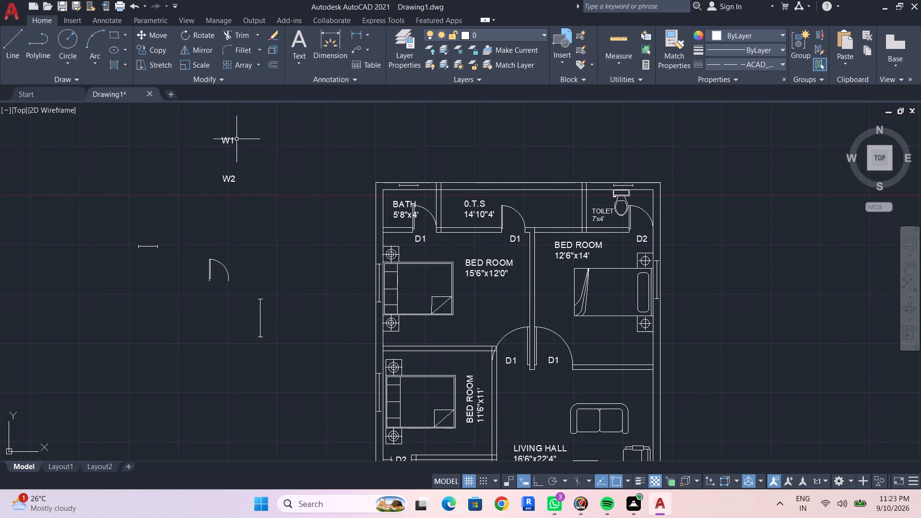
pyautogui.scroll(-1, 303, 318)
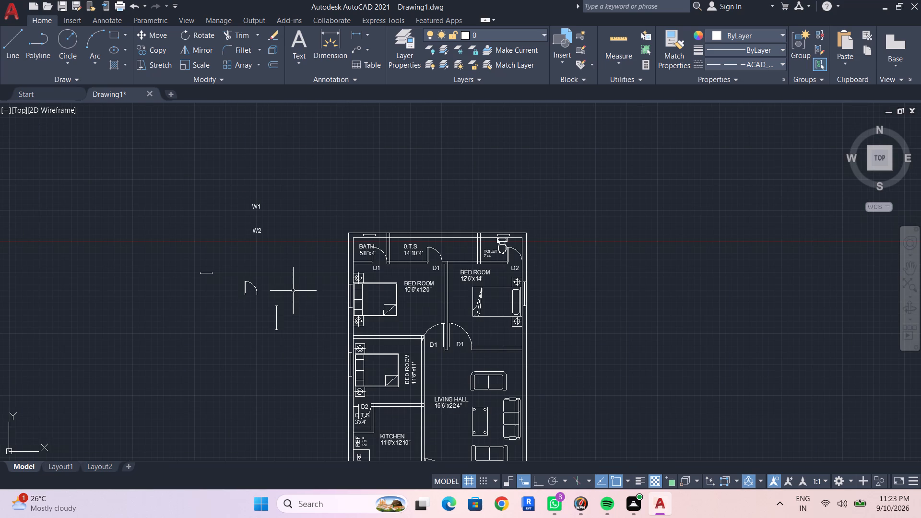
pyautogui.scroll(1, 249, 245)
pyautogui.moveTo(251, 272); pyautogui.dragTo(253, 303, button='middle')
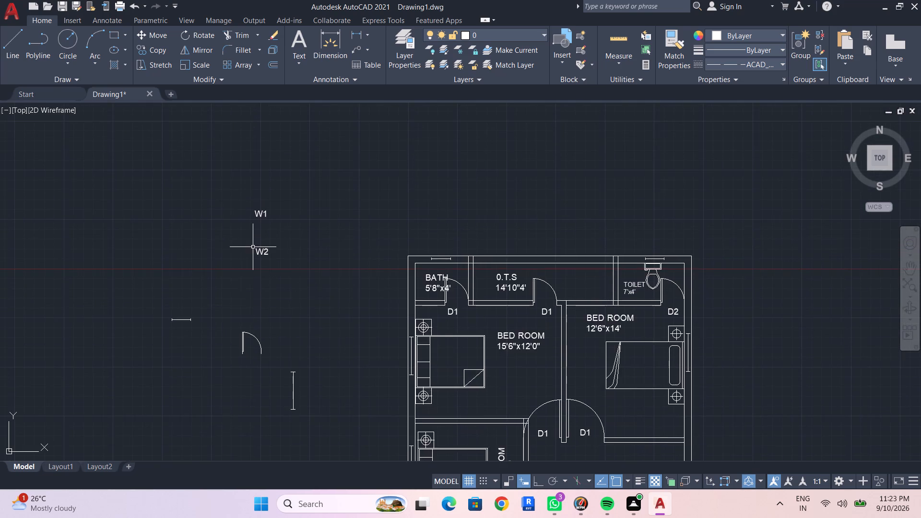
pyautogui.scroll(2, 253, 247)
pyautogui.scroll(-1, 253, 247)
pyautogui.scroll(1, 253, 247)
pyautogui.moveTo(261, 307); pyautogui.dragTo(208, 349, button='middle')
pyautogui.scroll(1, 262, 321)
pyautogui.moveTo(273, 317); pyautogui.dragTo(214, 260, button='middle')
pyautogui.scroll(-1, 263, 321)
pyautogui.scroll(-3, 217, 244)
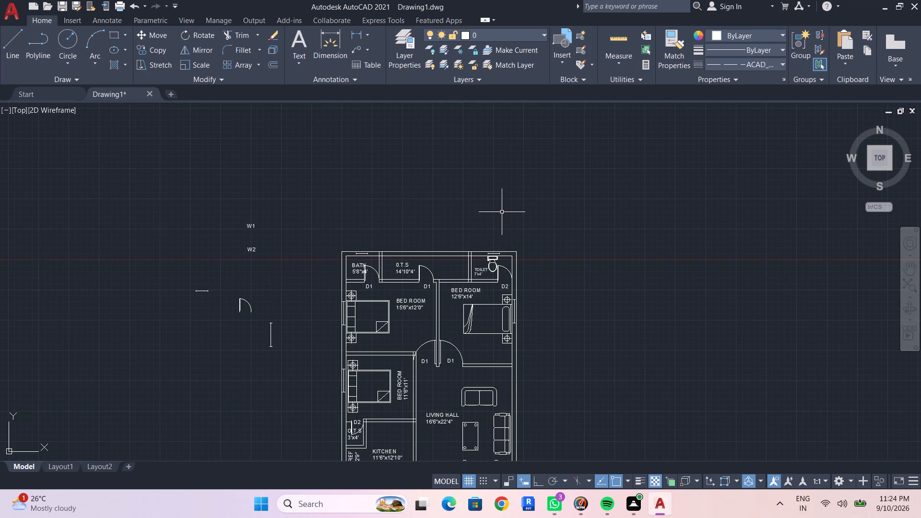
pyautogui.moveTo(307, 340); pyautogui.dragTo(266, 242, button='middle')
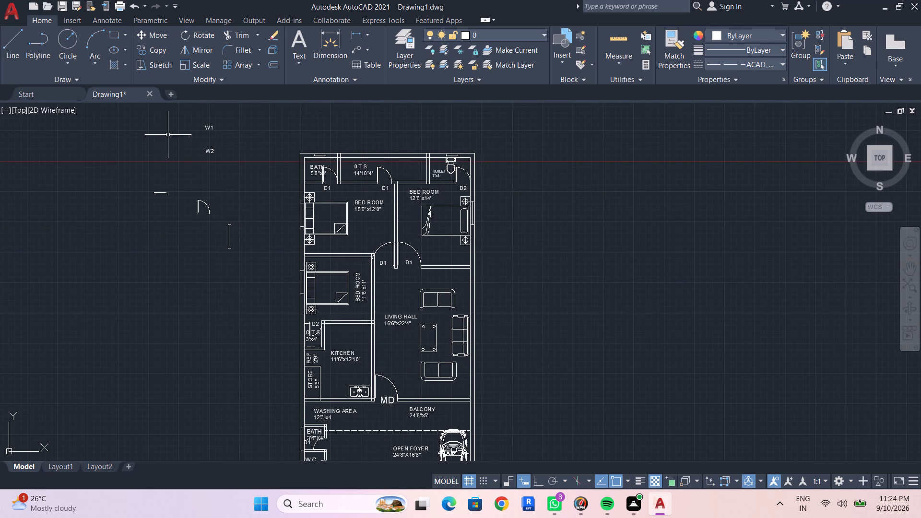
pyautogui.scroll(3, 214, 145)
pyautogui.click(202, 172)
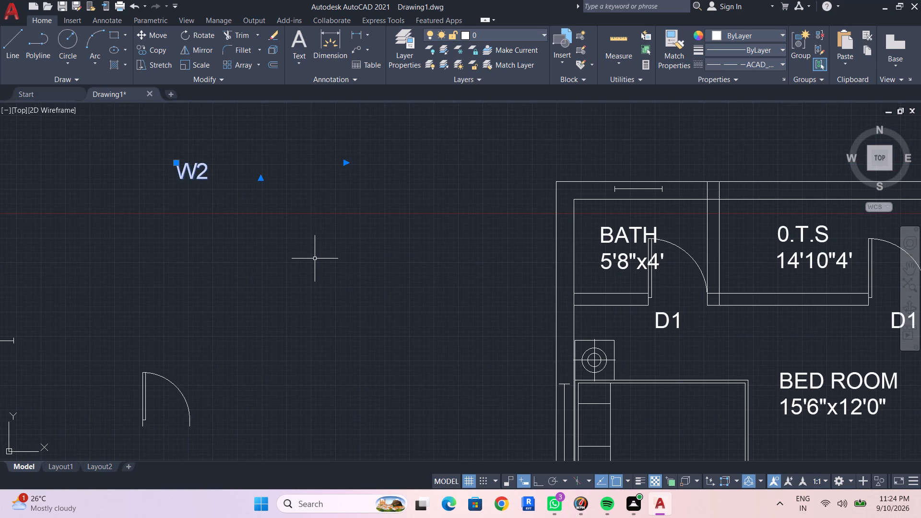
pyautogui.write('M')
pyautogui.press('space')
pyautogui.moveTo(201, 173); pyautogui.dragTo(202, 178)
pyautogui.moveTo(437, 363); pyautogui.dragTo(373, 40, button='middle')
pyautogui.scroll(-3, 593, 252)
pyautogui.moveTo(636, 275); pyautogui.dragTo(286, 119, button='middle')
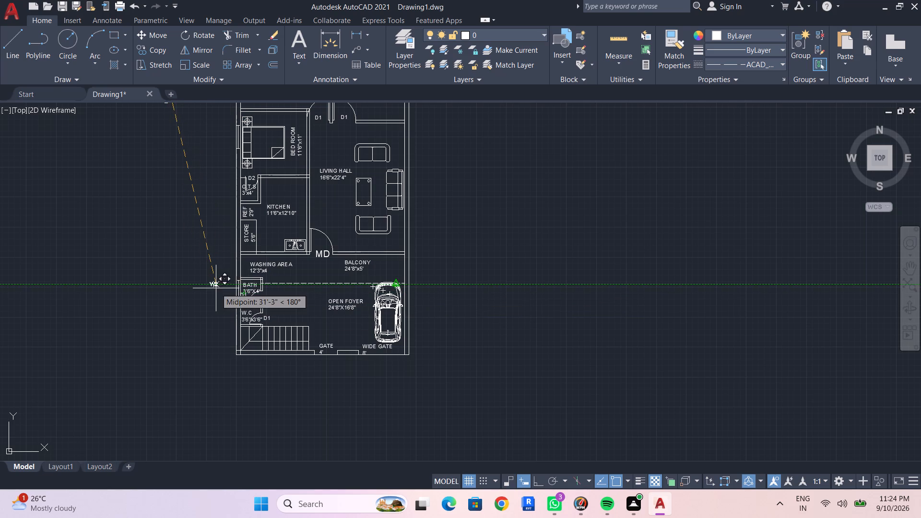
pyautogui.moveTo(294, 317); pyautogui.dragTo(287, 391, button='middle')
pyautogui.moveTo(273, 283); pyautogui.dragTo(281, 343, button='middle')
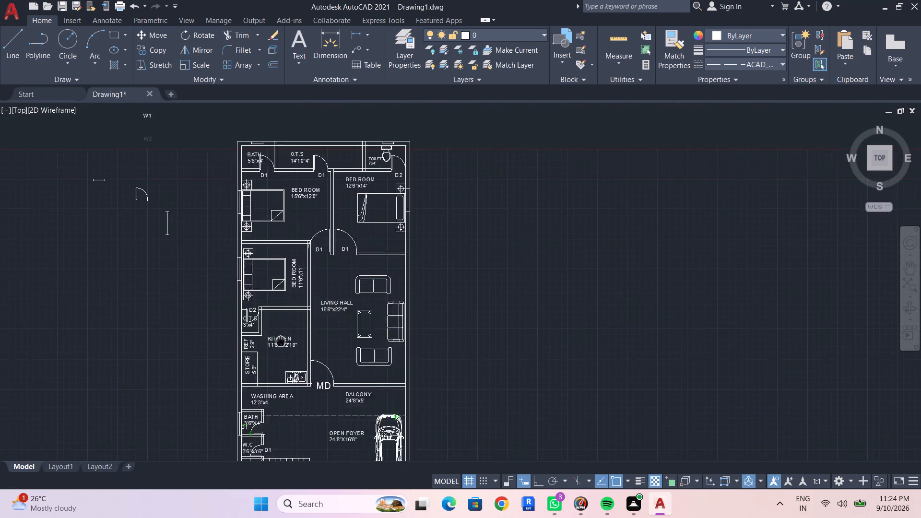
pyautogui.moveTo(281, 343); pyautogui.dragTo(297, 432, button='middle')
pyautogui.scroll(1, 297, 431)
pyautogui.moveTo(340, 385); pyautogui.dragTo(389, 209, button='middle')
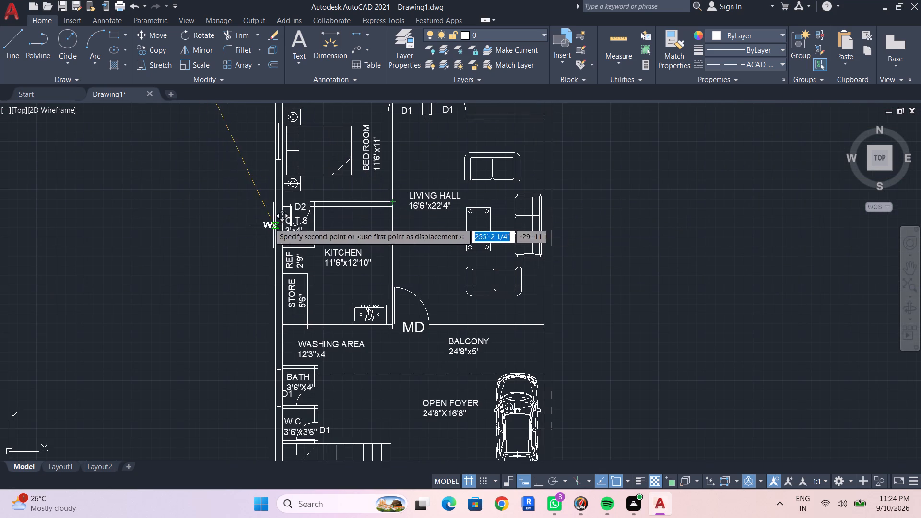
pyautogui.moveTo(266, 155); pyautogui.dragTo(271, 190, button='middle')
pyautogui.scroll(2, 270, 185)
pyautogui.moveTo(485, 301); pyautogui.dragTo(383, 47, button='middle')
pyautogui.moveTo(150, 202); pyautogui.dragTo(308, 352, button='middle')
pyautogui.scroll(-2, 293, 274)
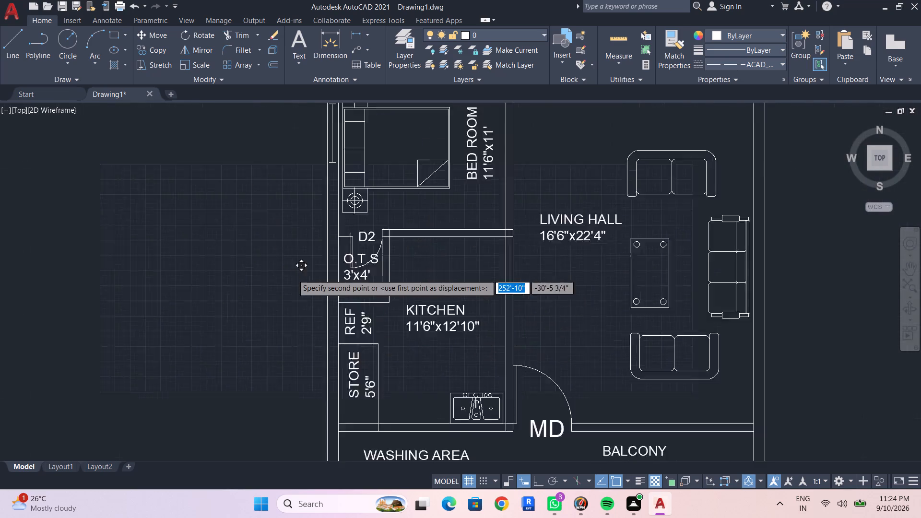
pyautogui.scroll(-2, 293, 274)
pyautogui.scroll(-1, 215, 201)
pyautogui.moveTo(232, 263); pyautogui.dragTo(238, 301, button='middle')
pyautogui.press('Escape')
# Copy the W1 label outside the outer wall, beside the windows of the 11'6"x11' and 15'6"x12'0" bedrooms.
pyautogui.scroll(3, 236, 194)
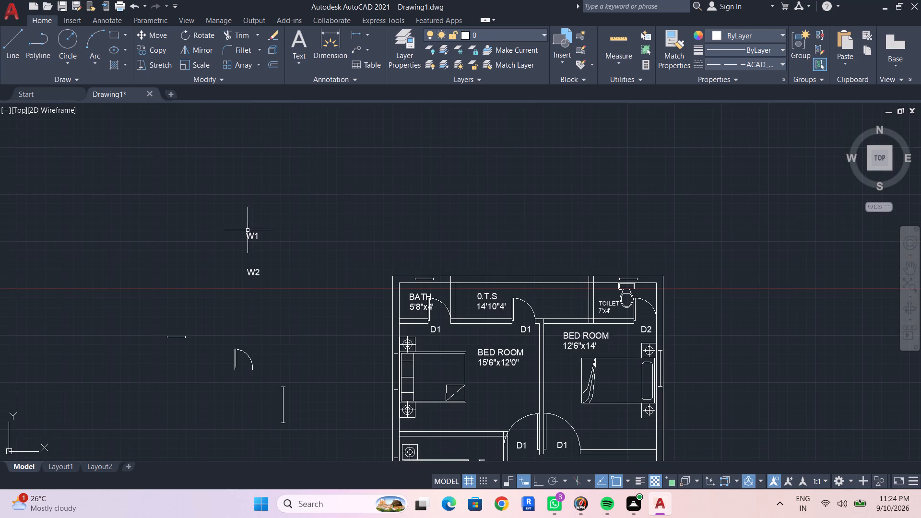
pyautogui.click(250, 235)
pyautogui.press('c')
pyautogui.write('O')
pyautogui.press('space')
pyautogui.click(251, 233)
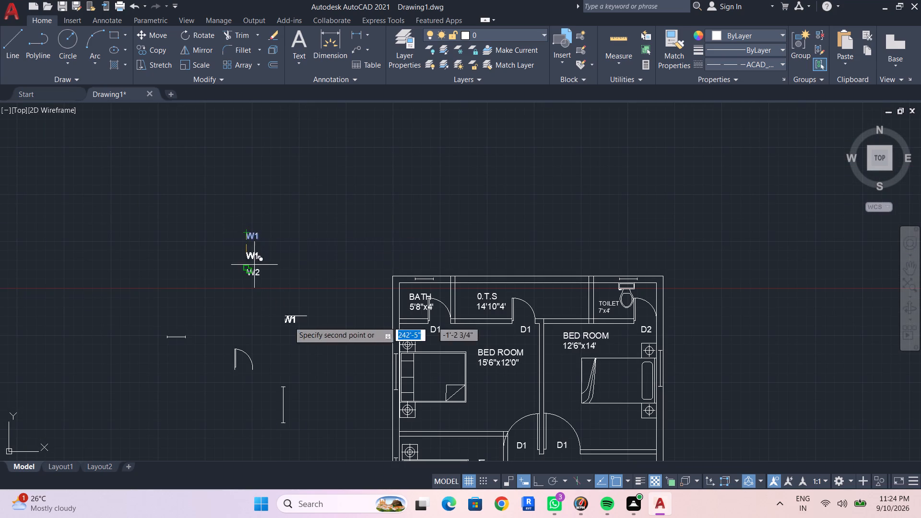
pyautogui.moveTo(314, 356); pyautogui.dragTo(343, 109, button='middle')
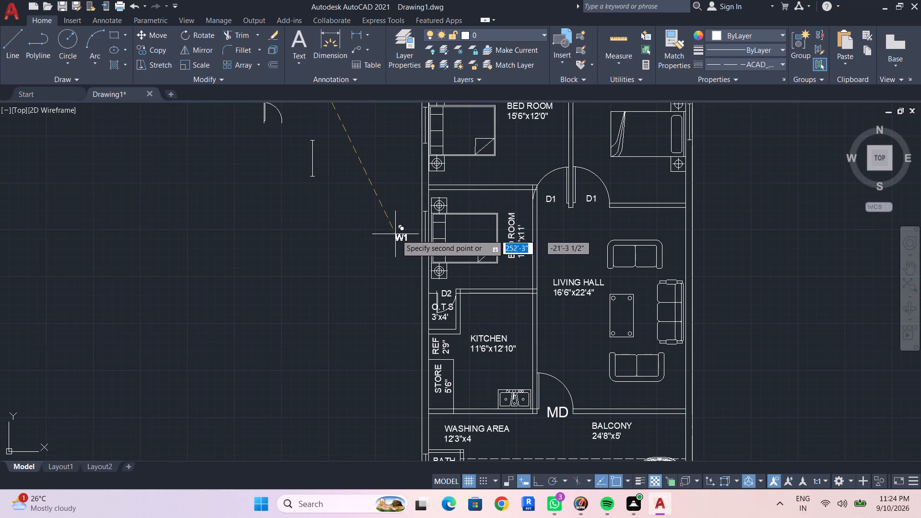
pyautogui.scroll(2, 394, 223)
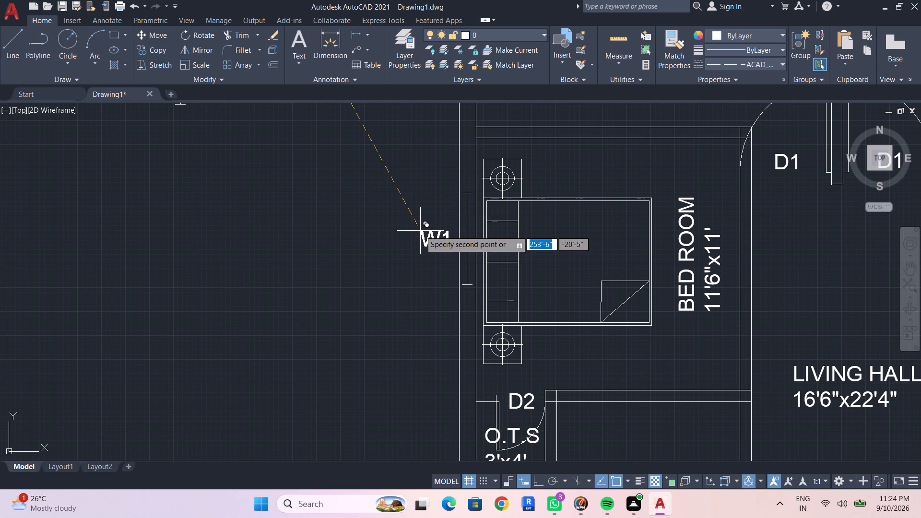
pyautogui.click(423, 228)
pyautogui.moveTo(430, 312); pyautogui.dragTo(430, 282, button='middle')
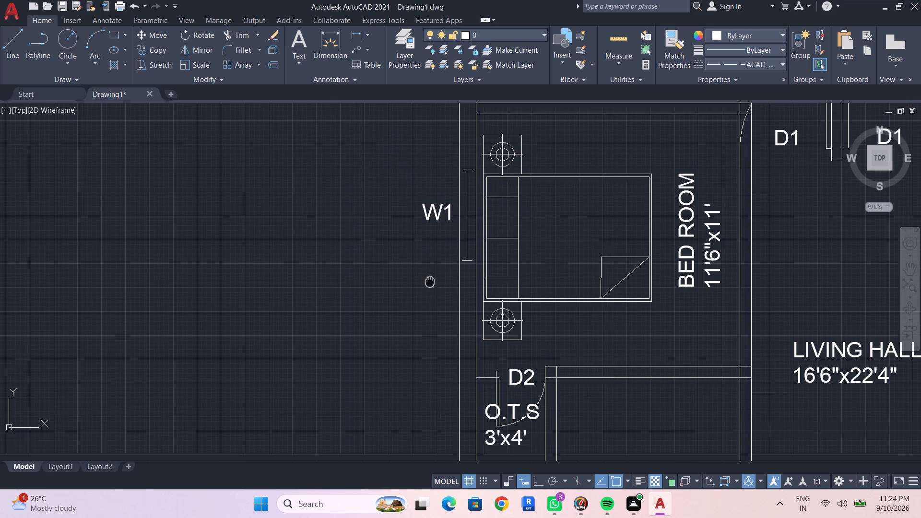
pyautogui.moveTo(430, 282); pyautogui.dragTo(431, 165, button='middle')
pyautogui.scroll(-3, 442, 224)
pyautogui.moveTo(417, 287); pyautogui.dragTo(408, 365, button='middle')
pyautogui.scroll(3, 415, 278)
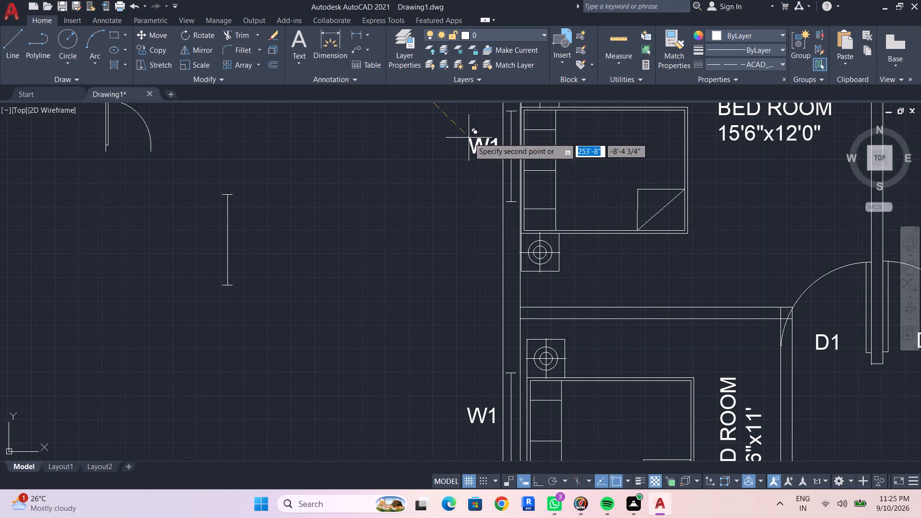
pyautogui.click(469, 138)
# Place another W1 copy outside the wall beside the 12'6"x14' bedroom's window and end the copying.
pyautogui.moveTo(463, 356); pyautogui.dragTo(457, 209, button='middle')
pyautogui.scroll(-2, 459, 400)
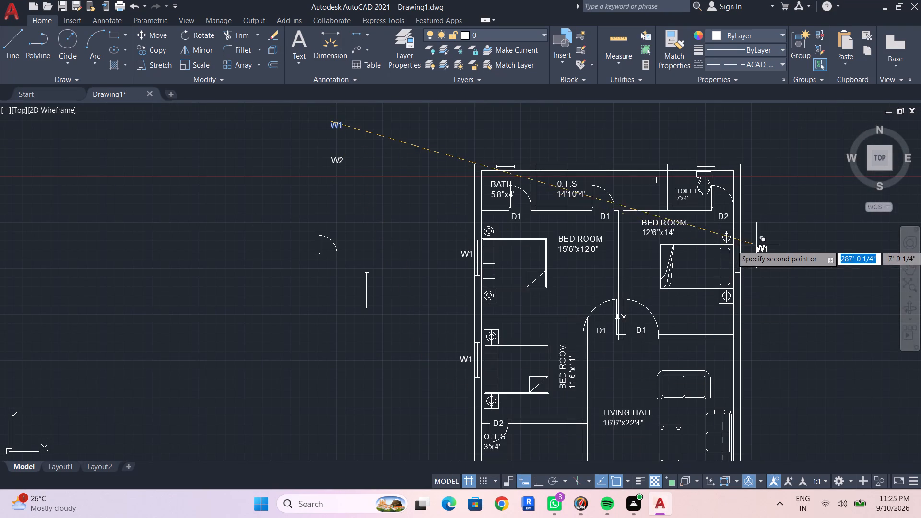
pyautogui.scroll(4, 750, 249)
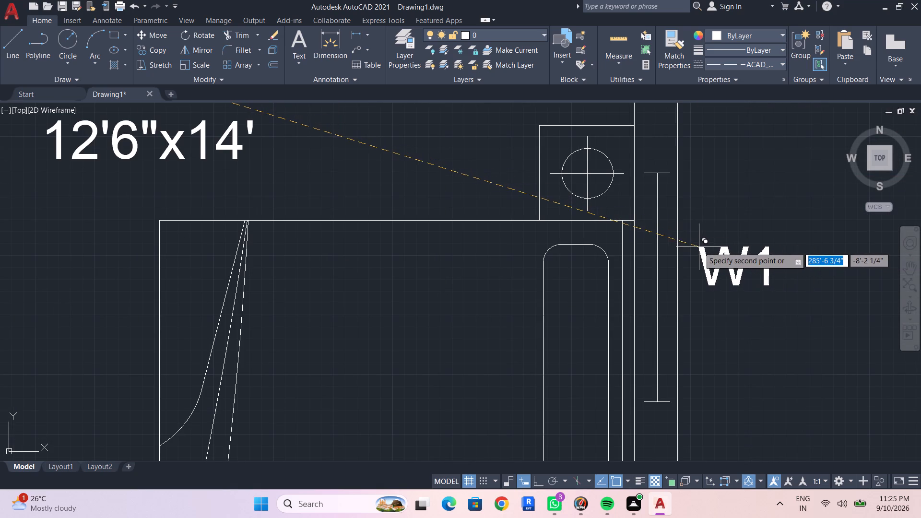
pyautogui.click(692, 243)
pyautogui.scroll(-4, 649, 321)
pyautogui.scroll(-2, 483, 341)
pyautogui.moveTo(484, 344); pyautogui.dragTo(510, 273, button='middle')
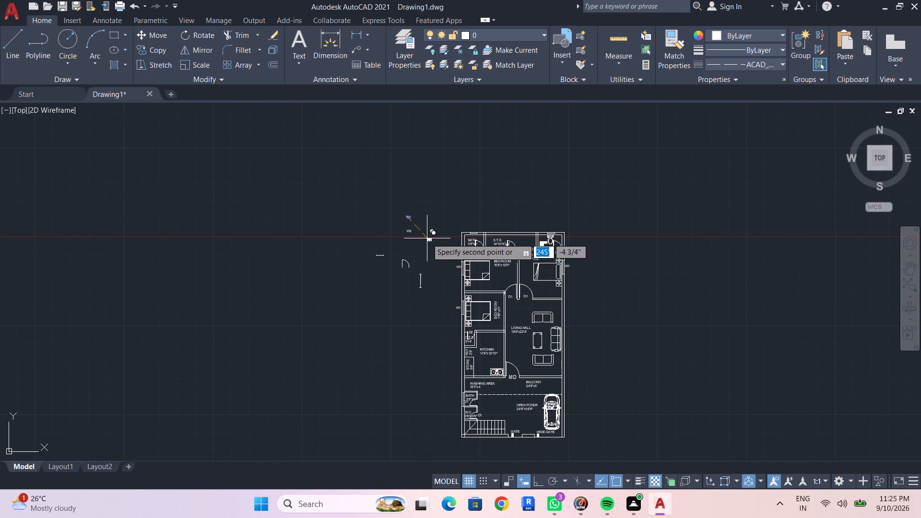
pyautogui.scroll(4, 437, 230)
pyautogui.press('Escape')
pyautogui.press('Escape')
# Add a multiline text label V in the empty area between the W2 label and the plan.
pyautogui.write('T')
pyautogui.press('space')
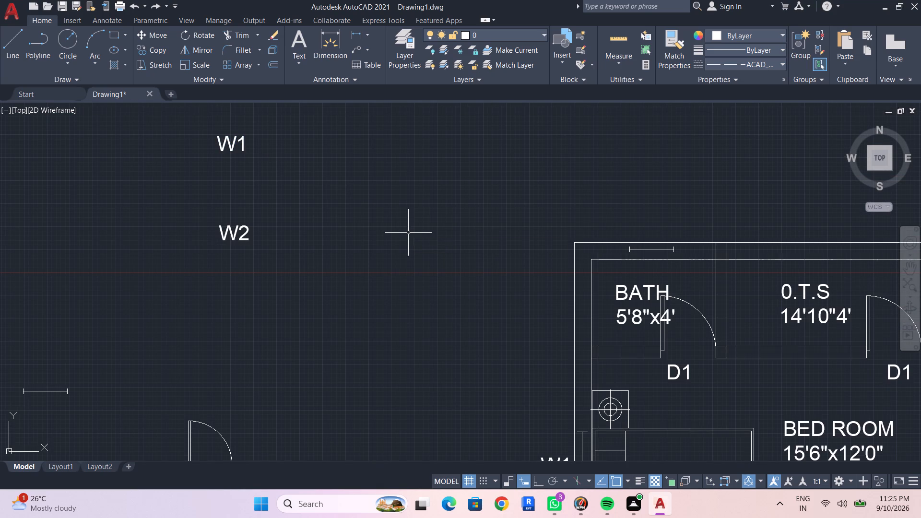
pyautogui.moveTo(406, 232); pyautogui.dragTo(396, 225)
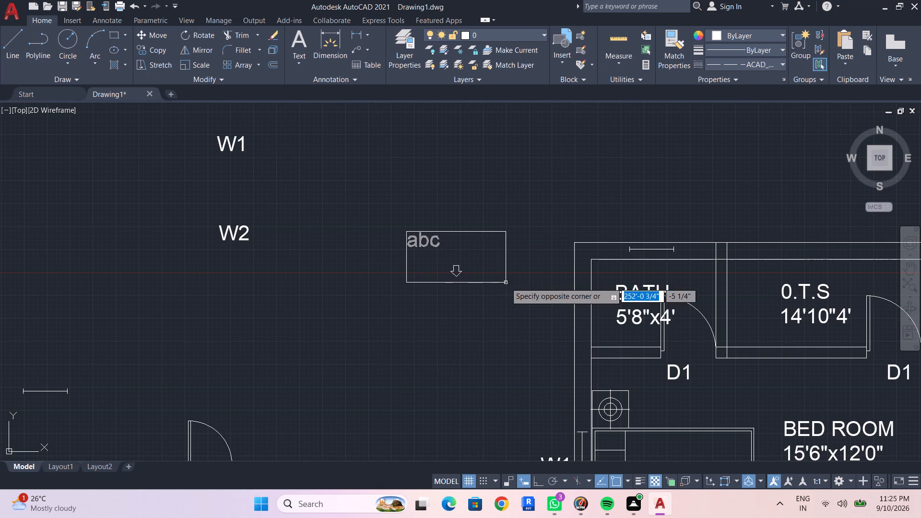
pyautogui.click(506, 282)
pyautogui.write('VV')
pyautogui.press('BackSpace')
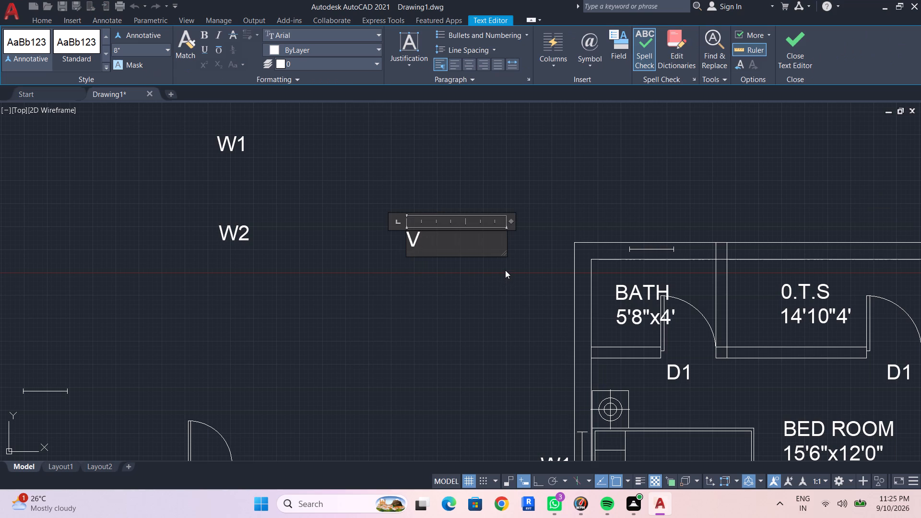
pyautogui.press('space')
pyautogui.press('BackSpace')
pyautogui.moveTo(450, 266); pyautogui.dragTo(435, 266)
# Copy the V label to just above the 5'8"x4' bath's window in the upper outer wall.
pyautogui.click(412, 242)
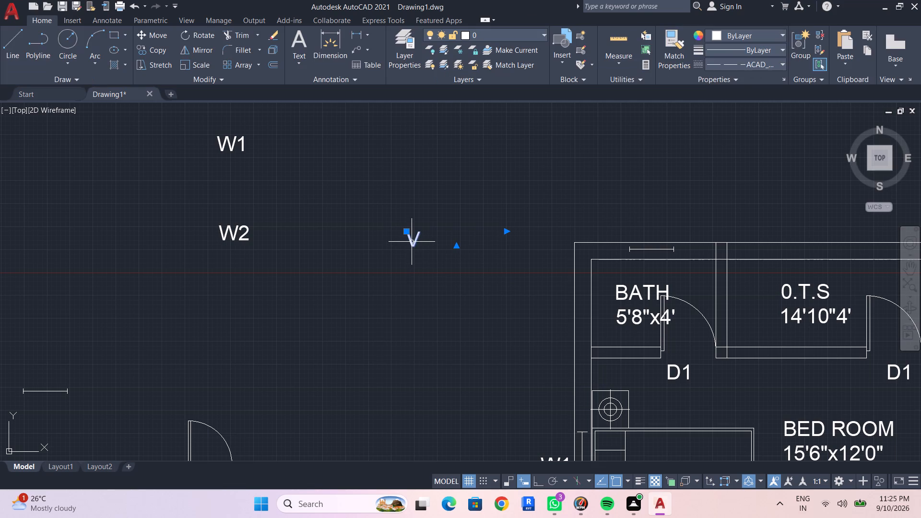
pyautogui.write('CO')
pyautogui.press('space')
pyautogui.click(412, 242)
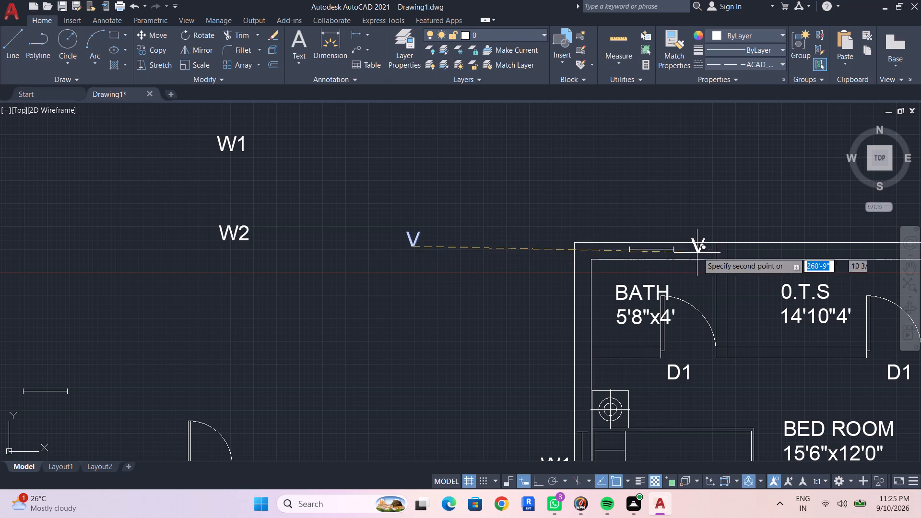
pyautogui.scroll(2, 644, 235)
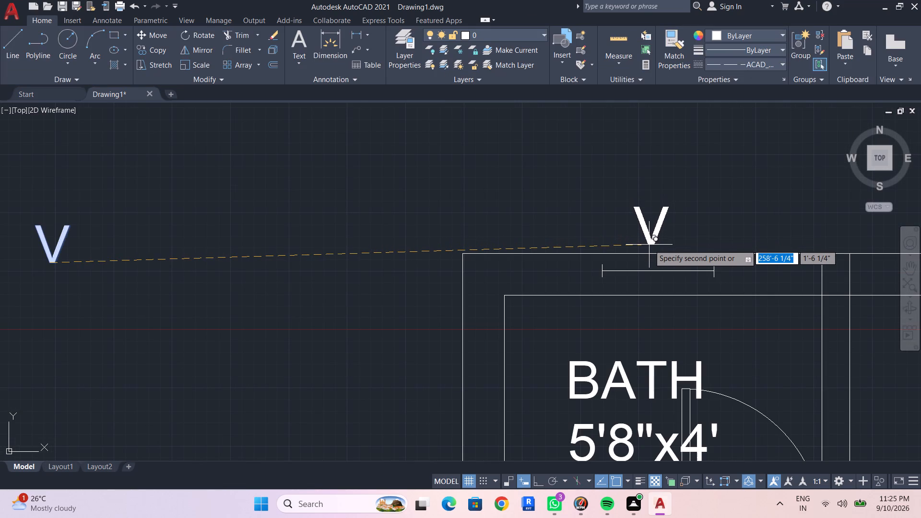
pyautogui.click(650, 249)
# Place another V copy just above the 7'x4' toilet's window and end the copying.
pyautogui.moveTo(738, 268); pyautogui.dragTo(370, 239, button='middle')
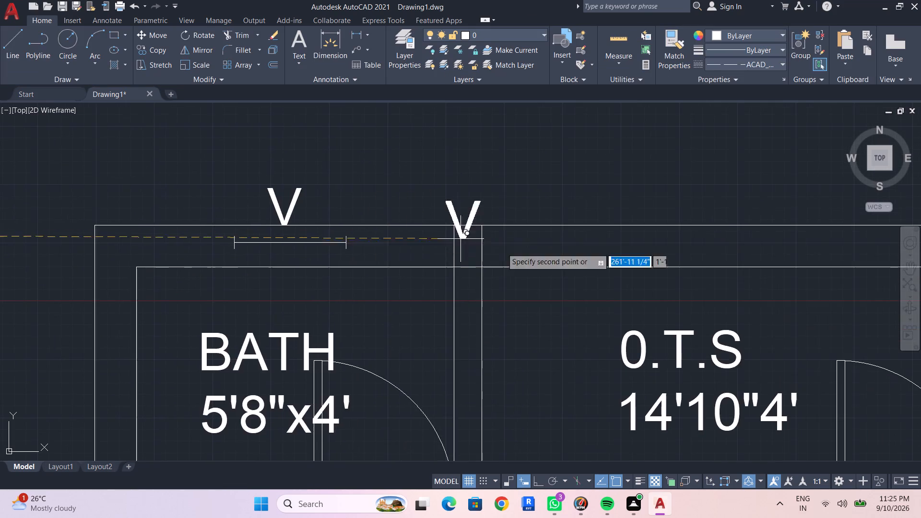
pyautogui.scroll(-3, 626, 273)
pyautogui.moveTo(587, 276); pyautogui.dragTo(354, 224, button='middle')
pyautogui.scroll(2, 589, 199)
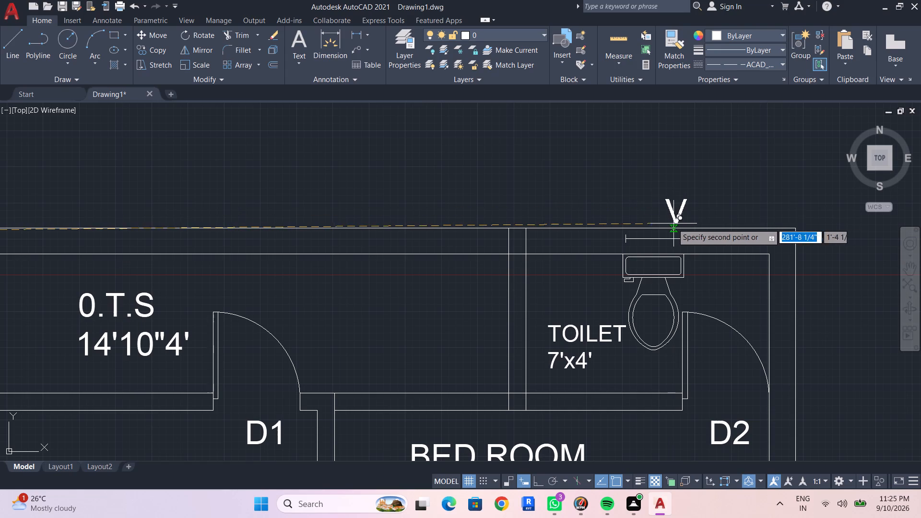
pyautogui.click(659, 224)
pyautogui.scroll(-2, 489, 276)
pyautogui.moveTo(492, 279); pyautogui.dragTo(502, 279, button='middle')
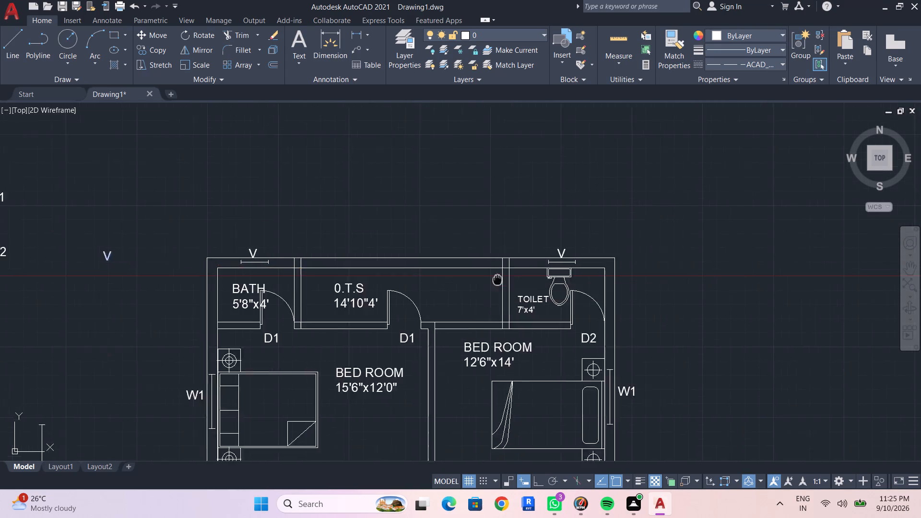
pyautogui.moveTo(502, 279); pyautogui.dragTo(685, 248, button='middle')
pyautogui.scroll(-3, 495, 275)
pyautogui.press('Escape')
pyautogui.press('Escape')
# Change the text of the spare W2 label to KW.
pyautogui.scroll(5, 437, 272)
pyautogui.press('Escape')
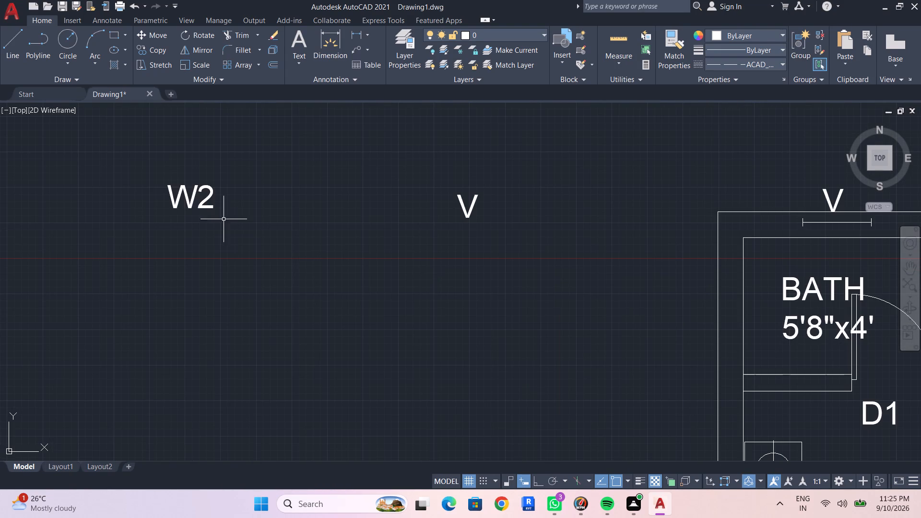
pyautogui.moveTo(171, 188); pyautogui.dragTo(175, 194)
pyautogui.doubleClick(225, 195)
pyautogui.doubleClick(213, 207)
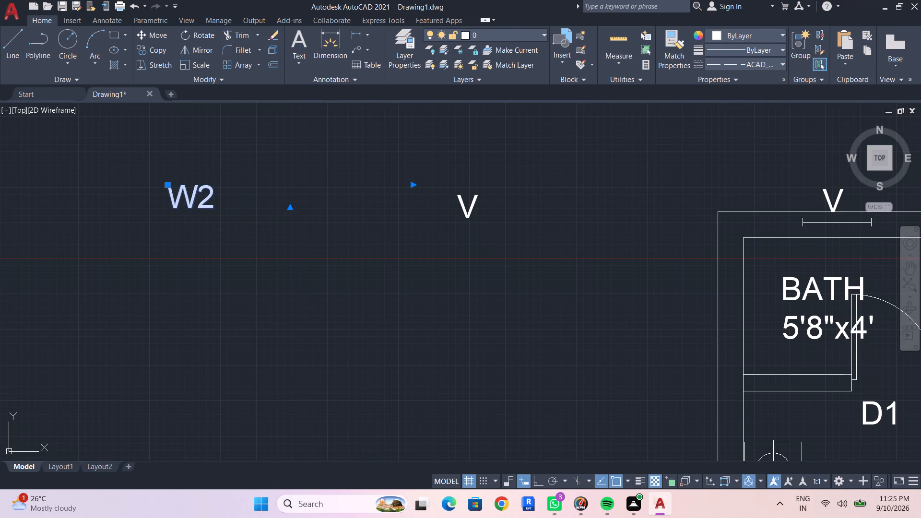
pyautogui.click(207, 204)
pyautogui.press('BackSpace')
pyautogui.press('BackSpace')
pyautogui.press('BackSpace')
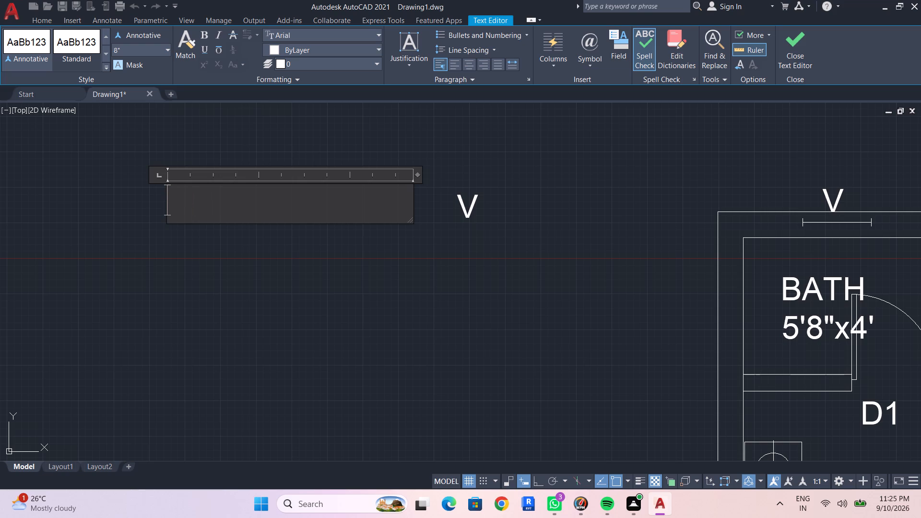
pyautogui.write('KW')
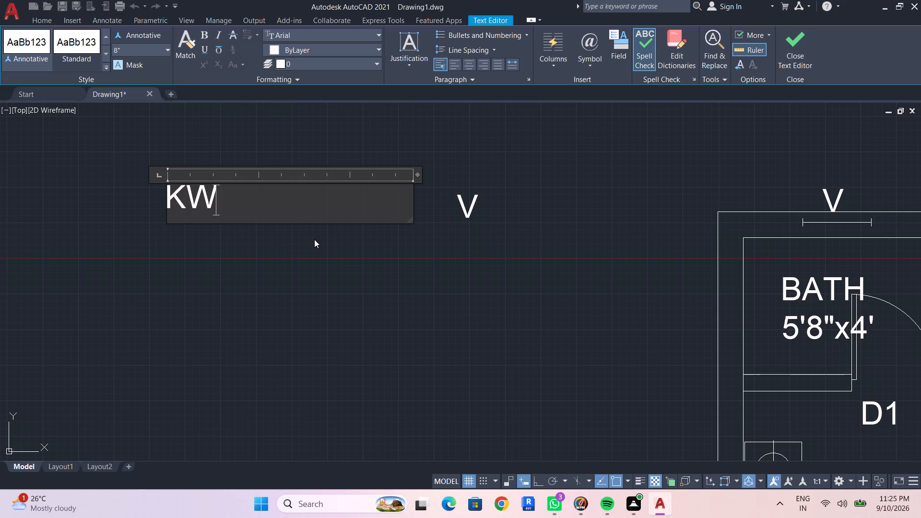
pyautogui.click(314, 239)
# Copy the KW label to just outside the outer wall beside the kitchen's REF 2'9" space.
pyautogui.click(208, 200)
pyautogui.press('c')
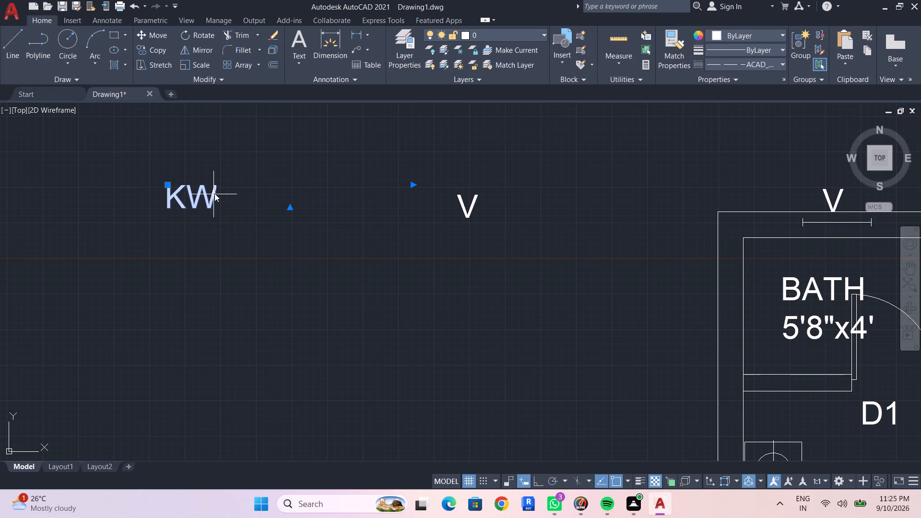
pyautogui.press('o')
pyautogui.press('space')
pyautogui.click(196, 193)
pyautogui.moveTo(402, 372); pyautogui.dragTo(353, 156, button='middle')
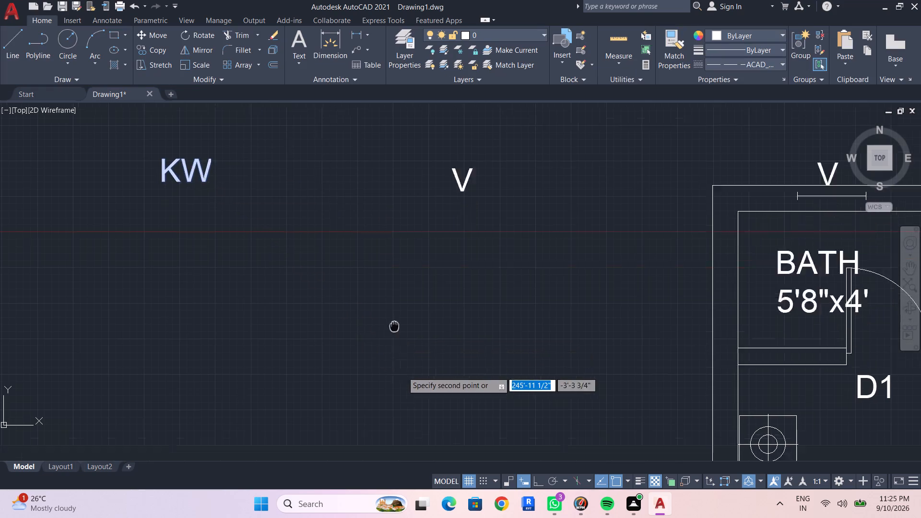
pyautogui.moveTo(353, 156); pyautogui.dragTo(351, 143, button='middle')
pyautogui.scroll(-3, 430, 266)
pyautogui.moveTo(502, 310); pyautogui.dragTo(379, 145, button='middle')
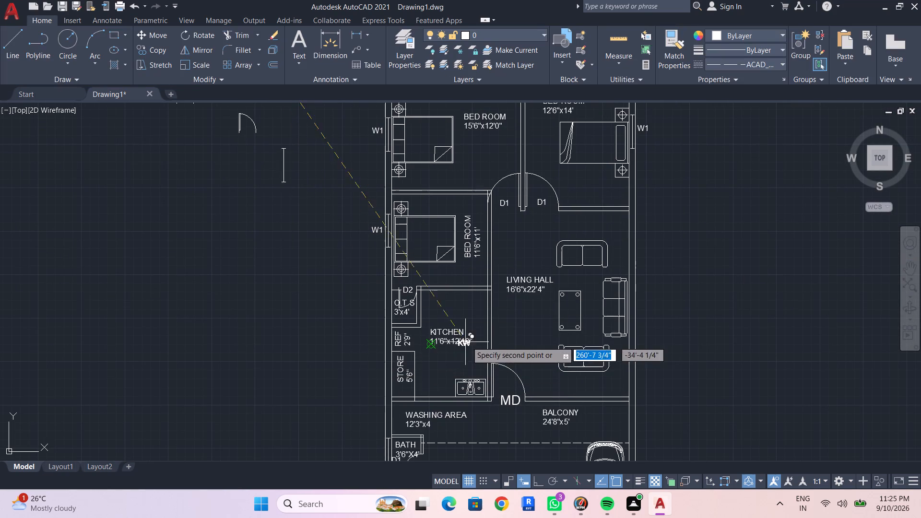
pyautogui.scroll(2, 394, 345)
pyautogui.scroll(2, 360, 321)
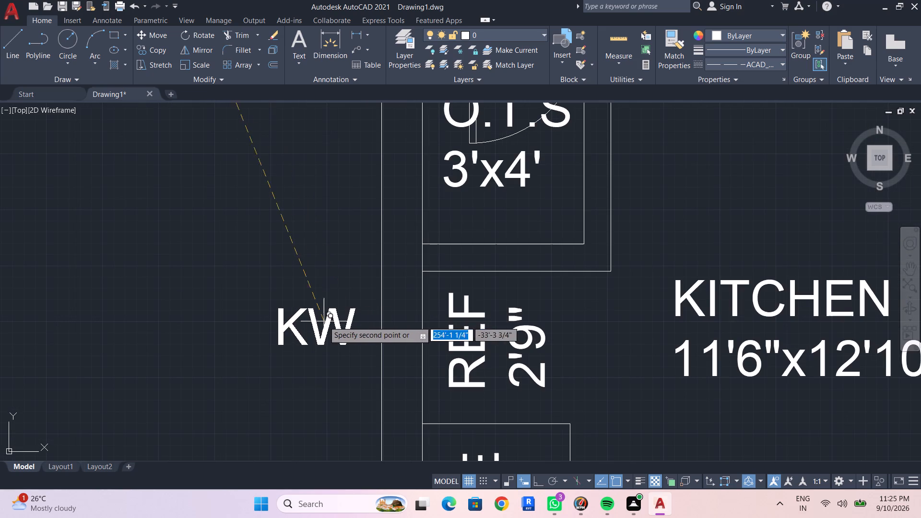
pyautogui.click(344, 320)
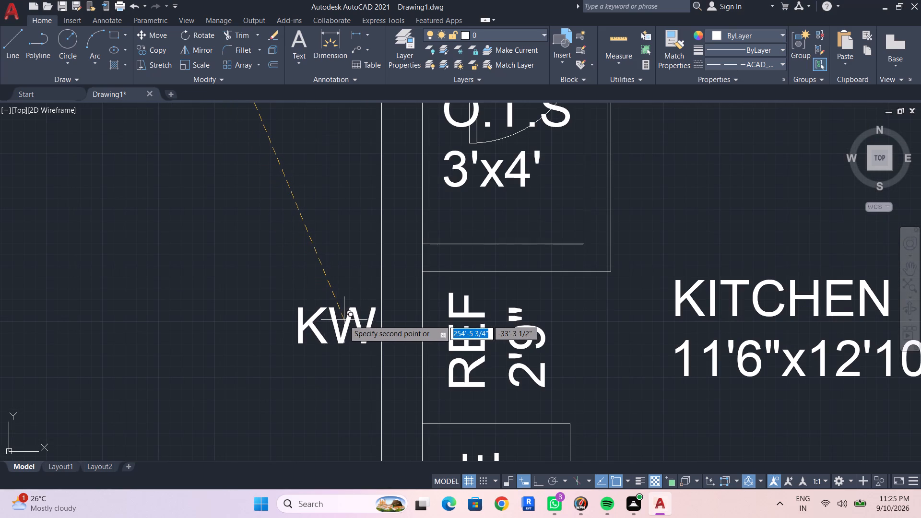
pyautogui.press('Escape')
# Copy the window symbol of the 11'6"x11' bedroom down the same outer wall to beside the KW label.
pyautogui.scroll(-6, 345, 294)
pyautogui.moveTo(351, 299); pyautogui.dragTo(351, 311, button='middle')
pyautogui.scroll(1, 351, 306)
pyautogui.scroll(-1, 351, 308)
pyautogui.scroll(1, 350, 315)
pyautogui.scroll(4, 350, 254)
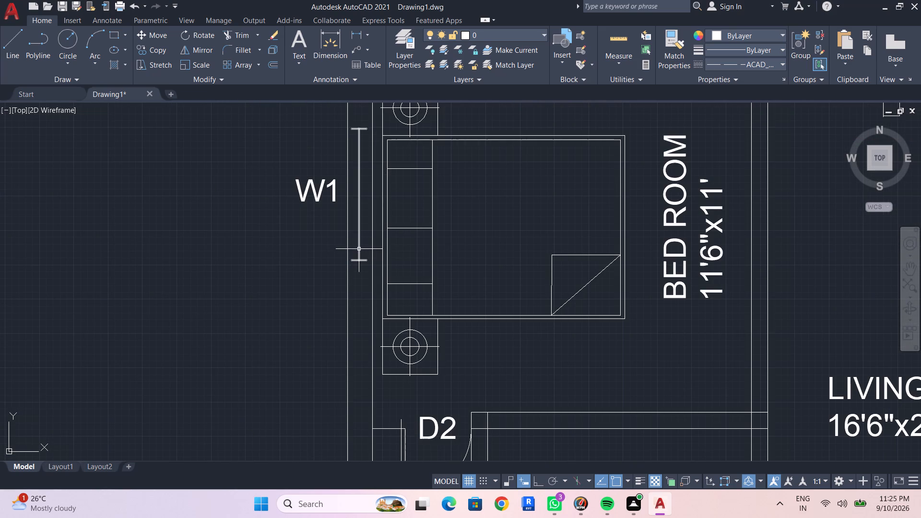
pyautogui.click(359, 249)
pyautogui.write('CO')
pyautogui.press('space')
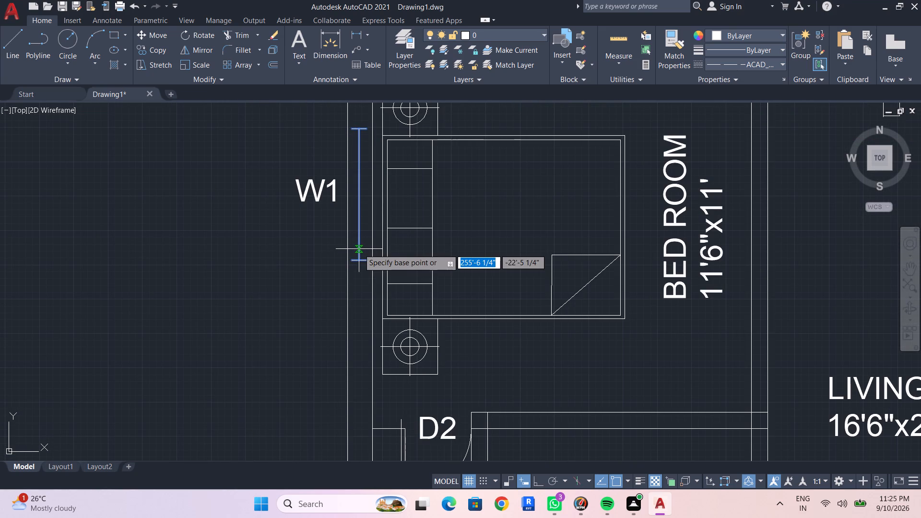
pyautogui.click(359, 249)
pyautogui.moveTo(364, 369); pyautogui.dragTo(364, 154, button='middle')
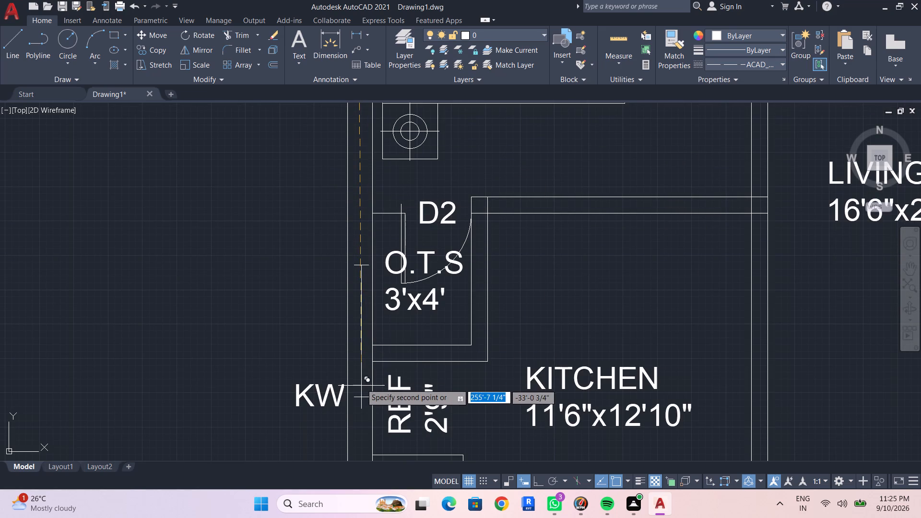
pyautogui.moveTo(362, 383); pyautogui.dragTo(362, 289, button='middle')
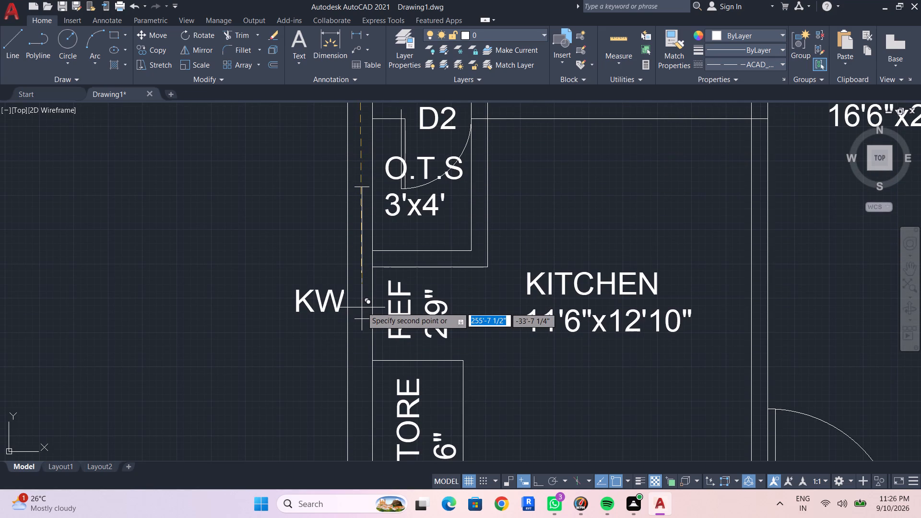
pyautogui.click(361, 305)
pyautogui.press('Escape')
# Nudge the KW label straight up so it sits roughly level with the middle of the new kitchen window.
pyautogui.scroll(-3, 331, 329)
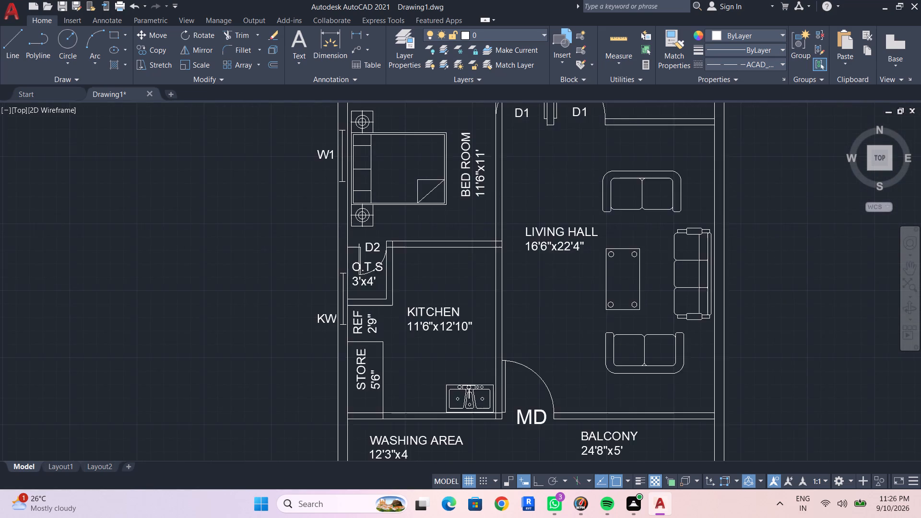
pyautogui.scroll(3, 322, 337)
pyautogui.click(341, 288)
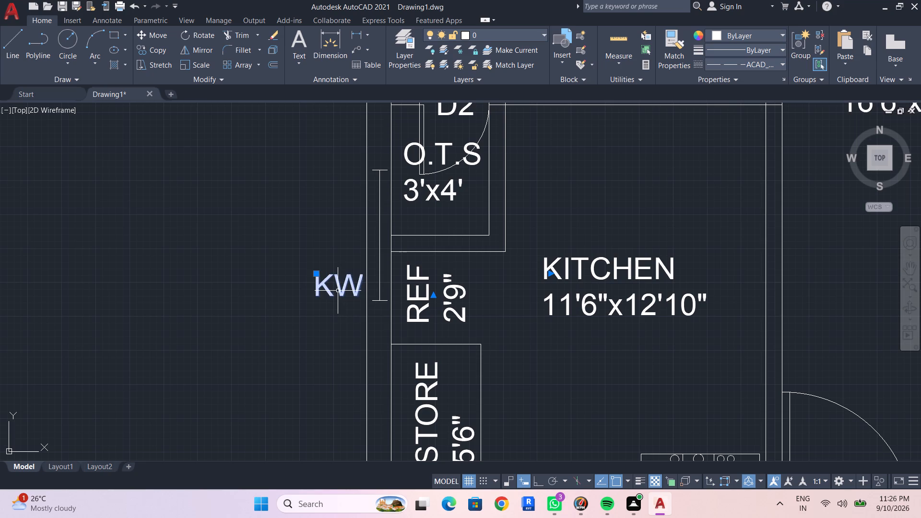
pyautogui.hotkey('ctrl', 'Up')
pyautogui.hotkey('ctrl', 'Up')
pyautogui.hotkey('ctrl', 'Up')
pyautogui.hotkey('ctrl', 'Up')
pyautogui.hotkey('ctrl', 'Up')
pyautogui.hotkey('ctrl', 'Up')
pyautogui.hotkey('ctrl', 'Up')
pyautogui.hotkey('ctrl', 'Up')
pyautogui.hotkey('ctrl', 'Up')
pyautogui.hotkey('ctrl', 'Up')
pyautogui.hotkey('ctrl', 'Up')
pyautogui.hotkey('ctrl', 'Up')
pyautogui.hotkey('ctrl', 'Up')
pyautogui.hotkey('ctrl', 'Up')
pyautogui.hotkey('ctrl', 'Up')
pyautogui.hotkey('ctrl', 'Up')
pyautogui.hotkey('ctrl', 'Up')
pyautogui.hotkey('ctrl', 'Up')
pyautogui.hotkey('ctrl', 'Up')
pyautogui.hotkey('ctrl', 'Up')
pyautogui.hotkey('ctrl', 'Up')
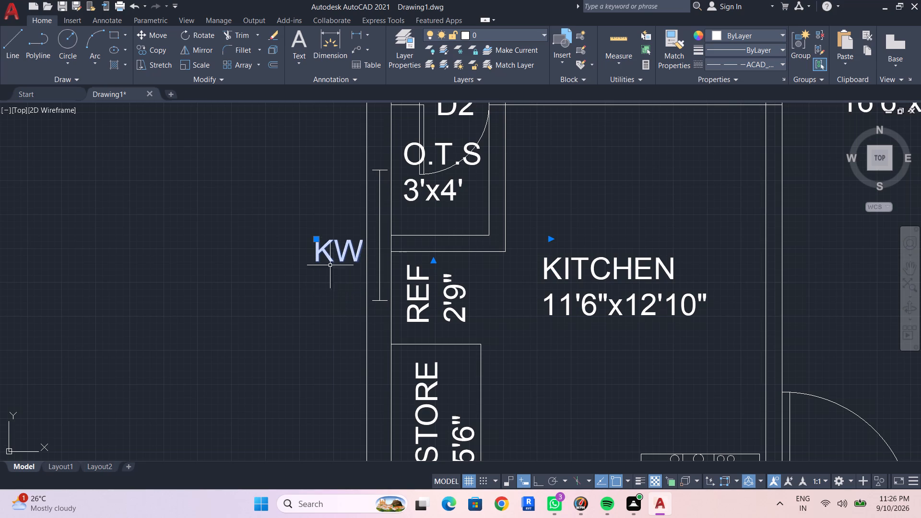
pyautogui.press('Escape')
# Review the whole floor plan, from the bedrooms and upper wall down to the open foyer and gates.
pyautogui.scroll(-4, 334, 261)
pyautogui.moveTo(345, 275); pyautogui.dragTo(335, 276, button='middle')
pyautogui.scroll(1, 331, 273)
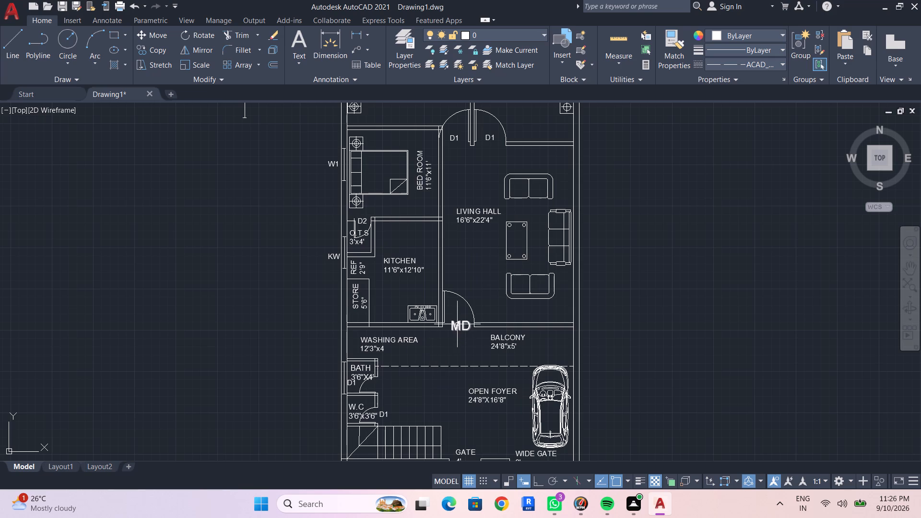
pyautogui.scroll(2, 457, 324)
pyautogui.scroll(-2, 455, 355)
pyautogui.moveTo(454, 368); pyautogui.dragTo(445, 388, button='middle')
pyautogui.moveTo(462, 298); pyautogui.dragTo(434, 377, button='middle')
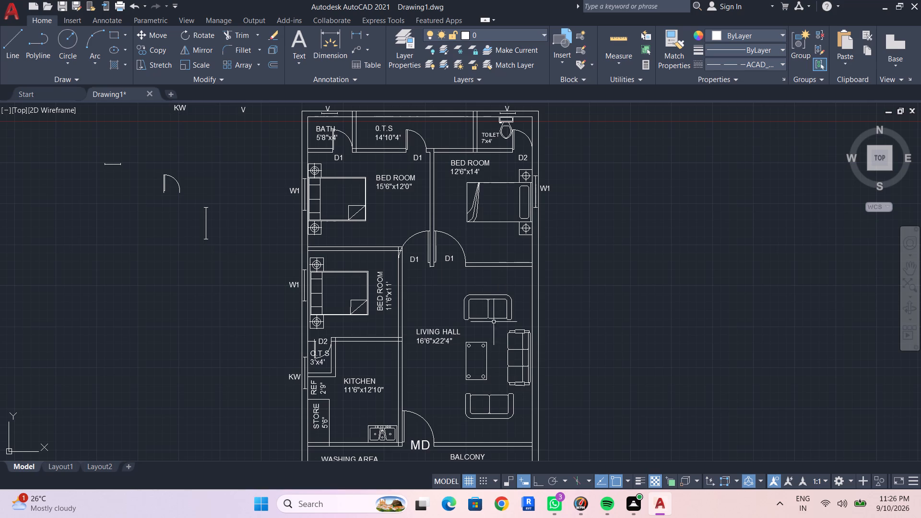
pyautogui.moveTo(460, 352); pyautogui.dragTo(460, 335, button='middle')
pyautogui.scroll(-2, 436, 347)
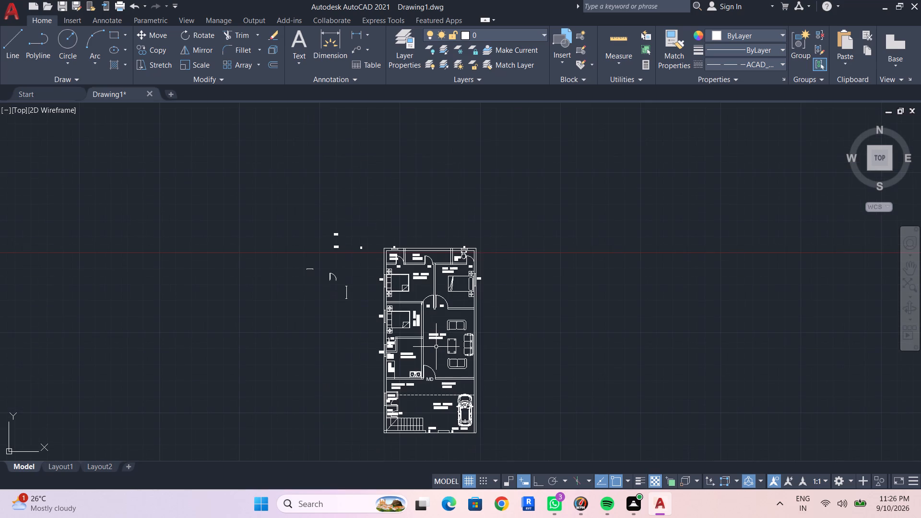
pyautogui.scroll(1, 449, 398)
pyautogui.scroll(-2, 449, 399)
pyautogui.scroll(3, 438, 408)
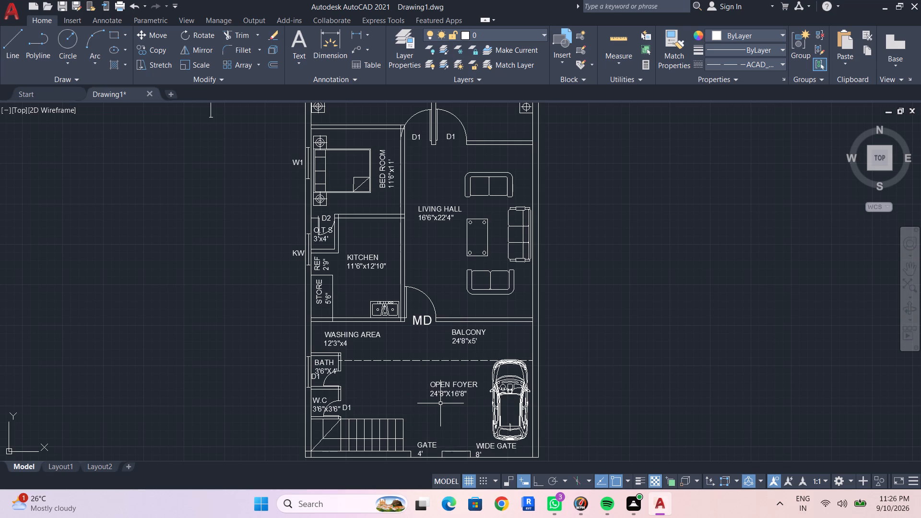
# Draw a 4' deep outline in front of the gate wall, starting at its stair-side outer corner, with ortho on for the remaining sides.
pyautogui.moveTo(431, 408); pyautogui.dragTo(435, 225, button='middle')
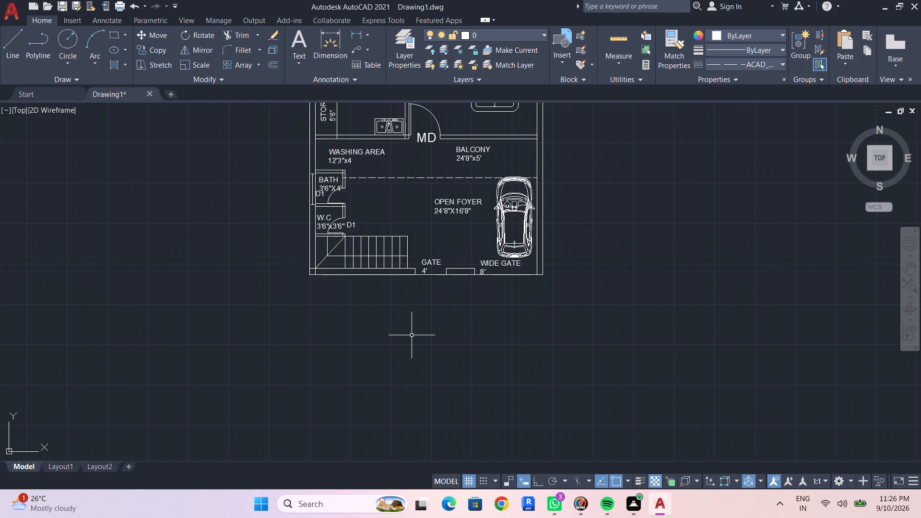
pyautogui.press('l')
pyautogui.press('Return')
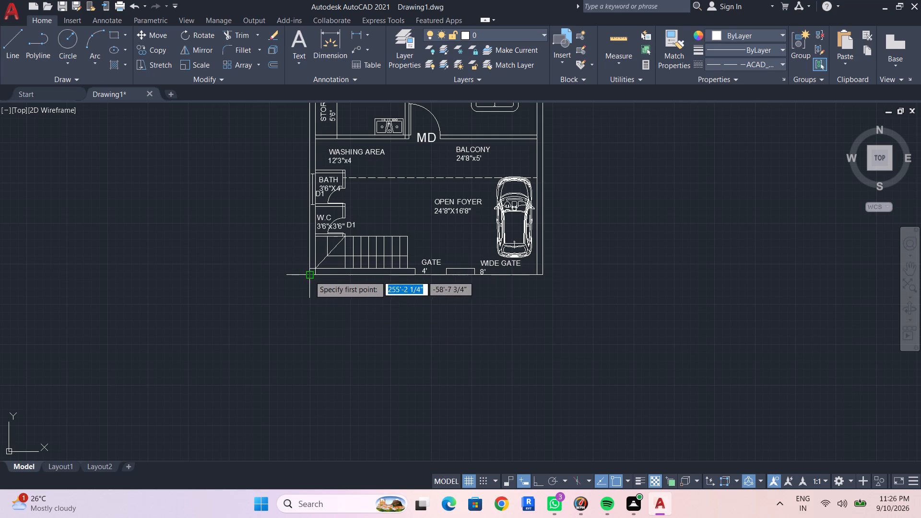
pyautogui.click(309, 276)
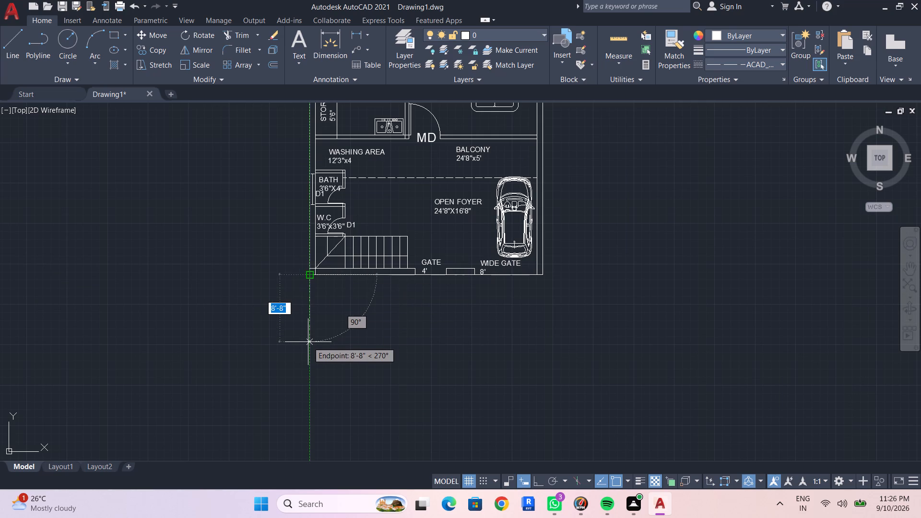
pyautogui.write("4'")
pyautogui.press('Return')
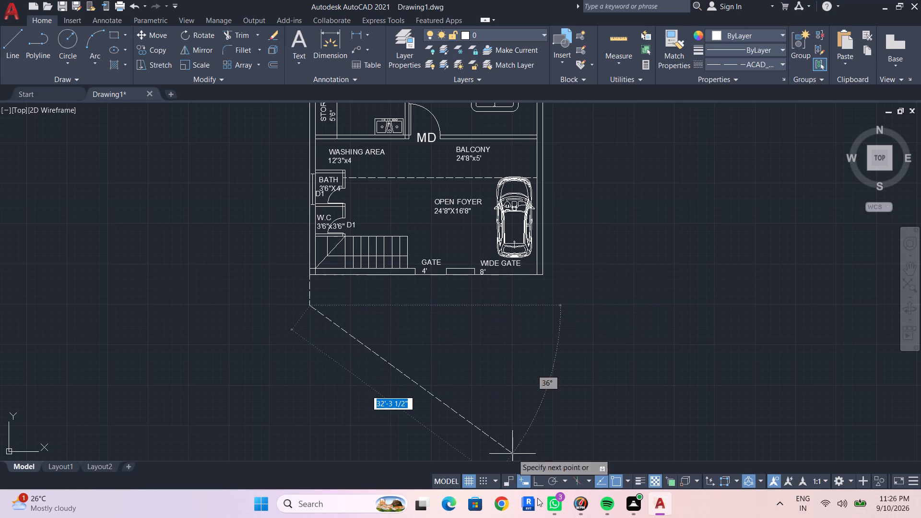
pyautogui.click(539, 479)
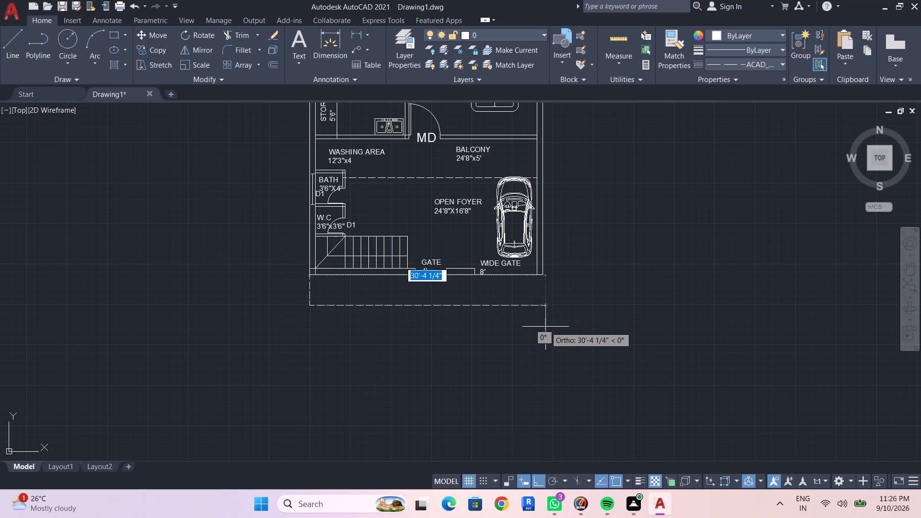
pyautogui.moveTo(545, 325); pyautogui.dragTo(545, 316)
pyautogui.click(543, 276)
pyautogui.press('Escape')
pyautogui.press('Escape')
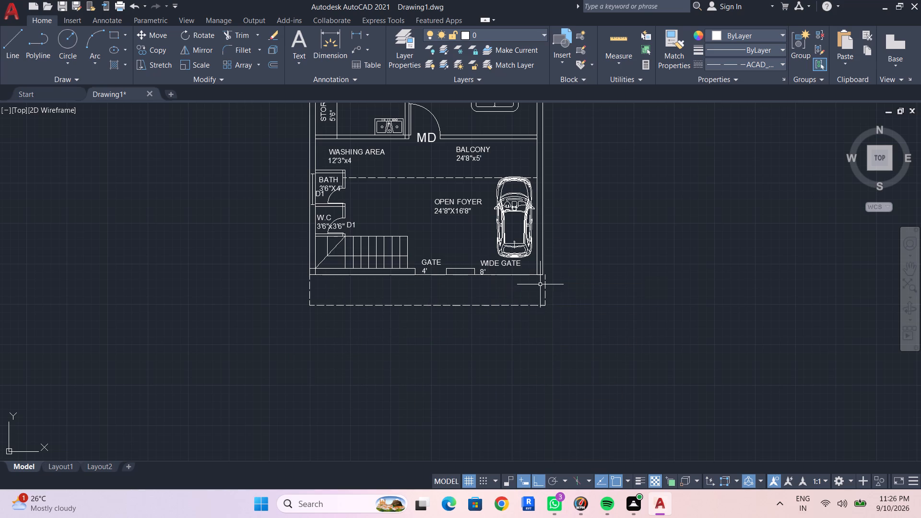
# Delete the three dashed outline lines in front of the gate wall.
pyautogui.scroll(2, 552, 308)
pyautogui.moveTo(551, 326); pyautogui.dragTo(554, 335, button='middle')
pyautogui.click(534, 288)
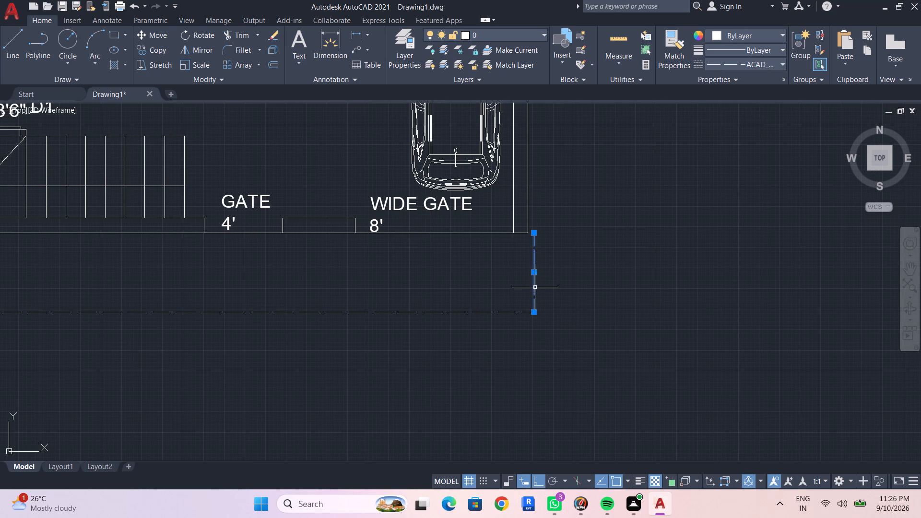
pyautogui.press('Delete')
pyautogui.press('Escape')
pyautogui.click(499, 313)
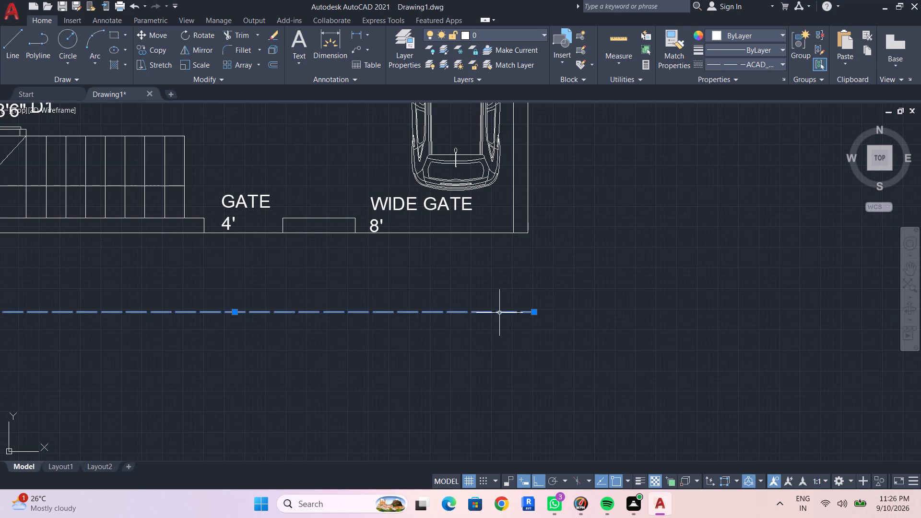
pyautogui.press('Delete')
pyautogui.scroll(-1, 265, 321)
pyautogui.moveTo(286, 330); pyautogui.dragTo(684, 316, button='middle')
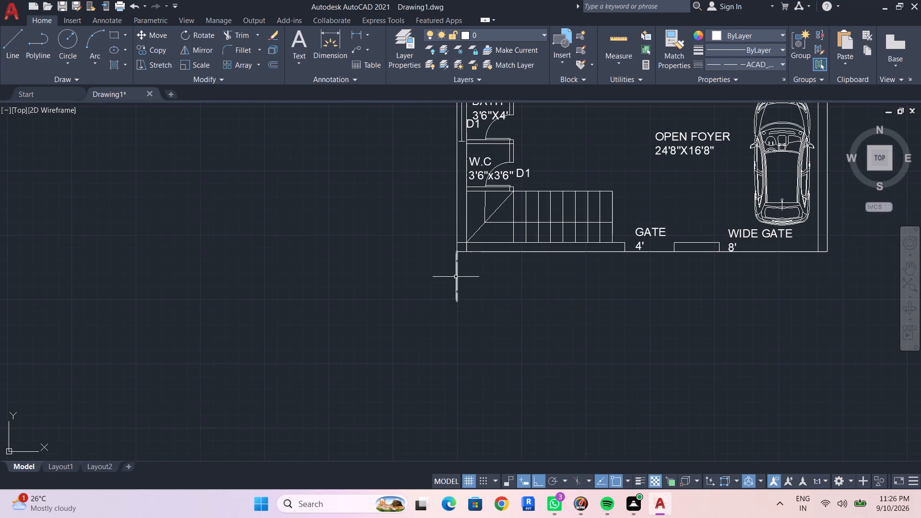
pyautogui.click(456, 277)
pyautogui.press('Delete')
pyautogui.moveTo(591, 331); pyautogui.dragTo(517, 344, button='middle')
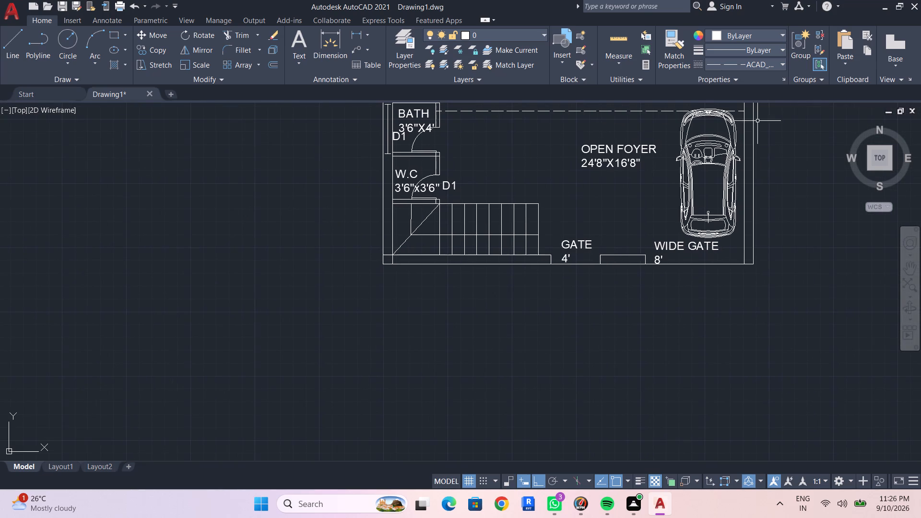
# Set the current linetype to ByLayer and draw a 4' deep outline in front of the gate wall, spanning its outer corners.
pyautogui.click(781, 65)
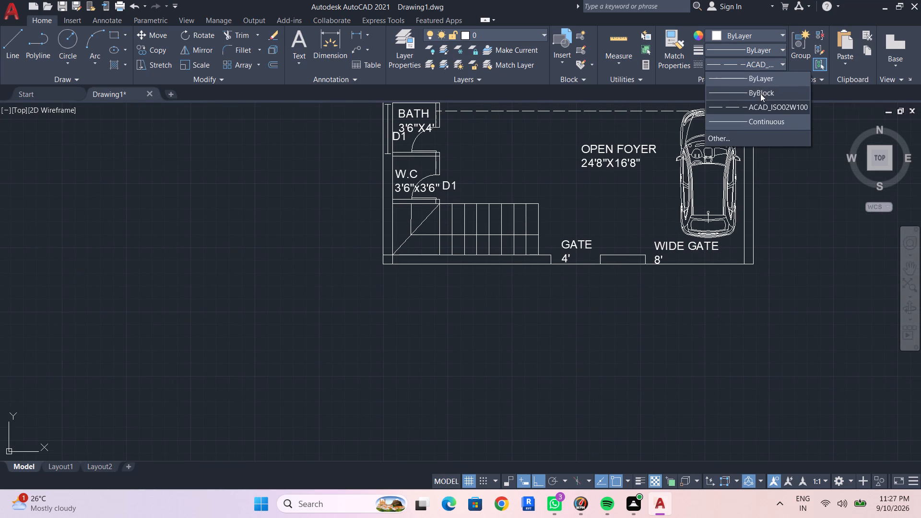
pyautogui.click(762, 79)
pyautogui.scroll(1, 399, 328)
pyautogui.moveTo(391, 346); pyautogui.dragTo(326, 380, button='middle')
pyautogui.press('Escape')
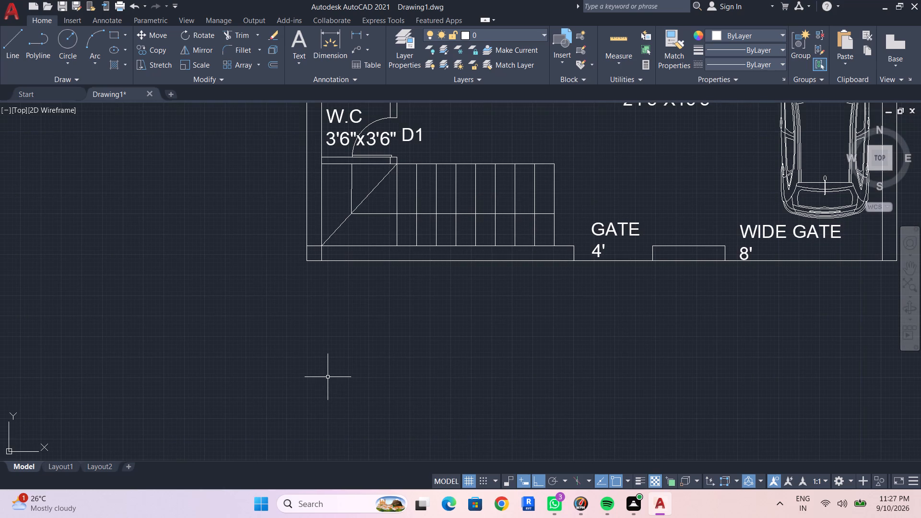
pyautogui.press('Escape')
pyautogui.press('l')
pyautogui.press('Return')
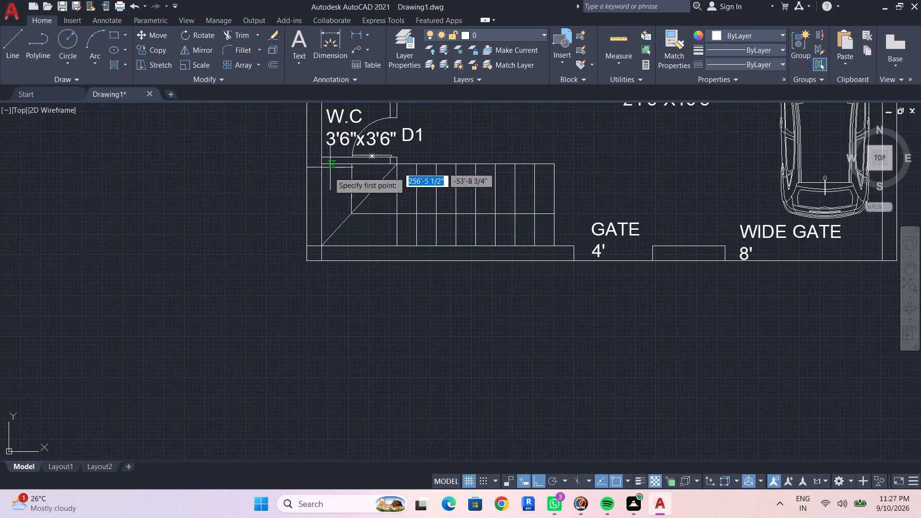
pyautogui.click(306, 262)
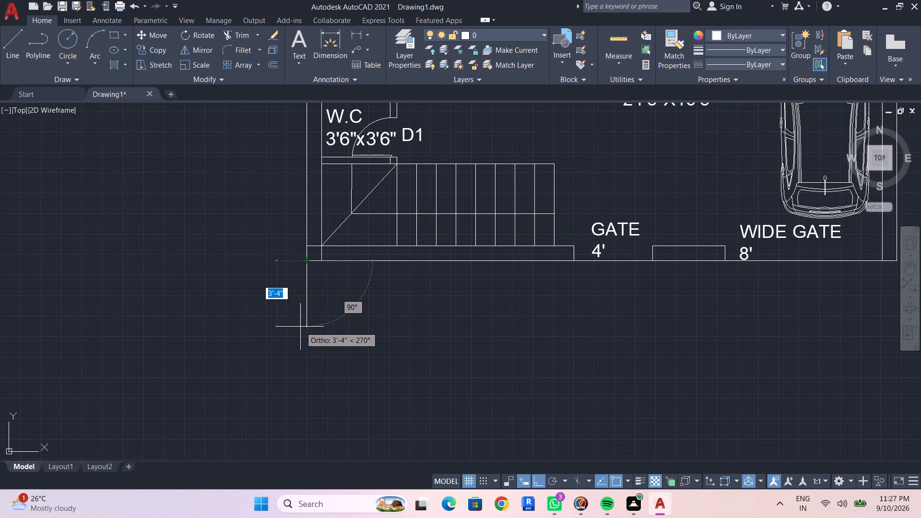
pyautogui.write("4'")
pyautogui.press('Return')
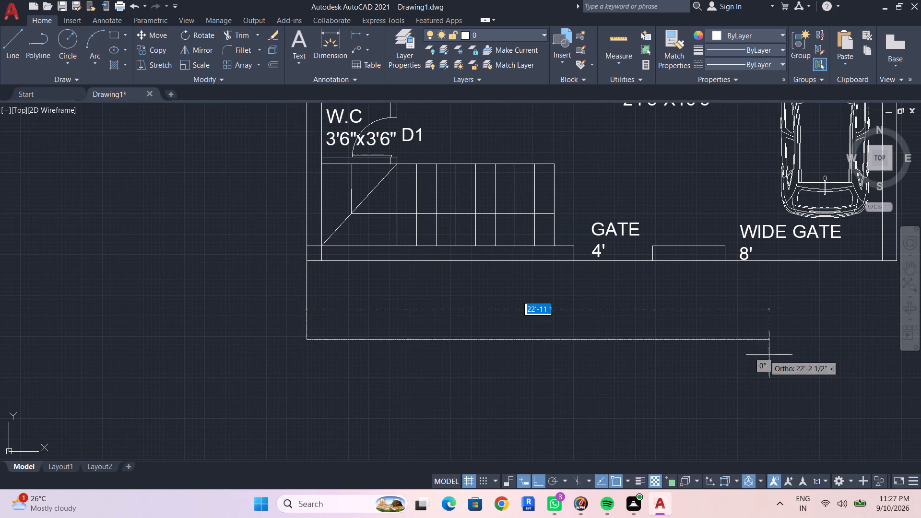
pyautogui.moveTo(790, 351); pyautogui.dragTo(508, 337, button='middle')
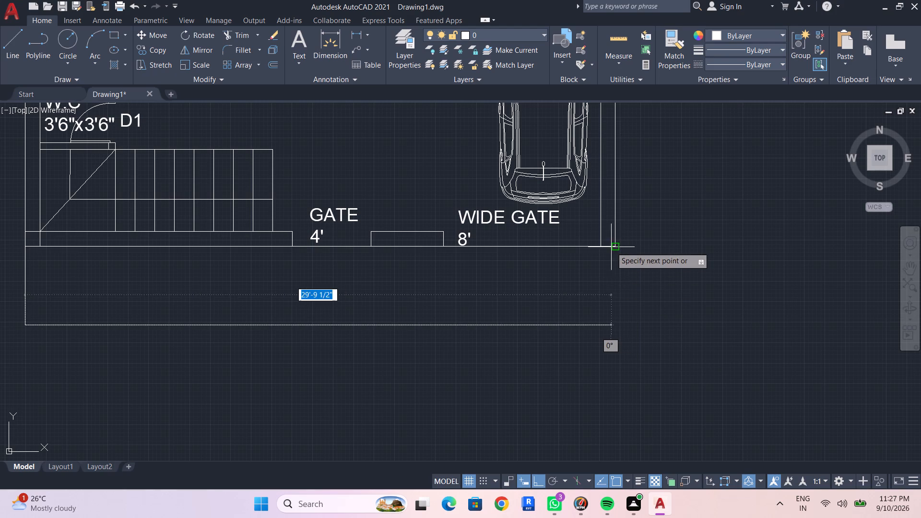
pyautogui.moveTo(614, 326); pyautogui.dragTo(614, 320)
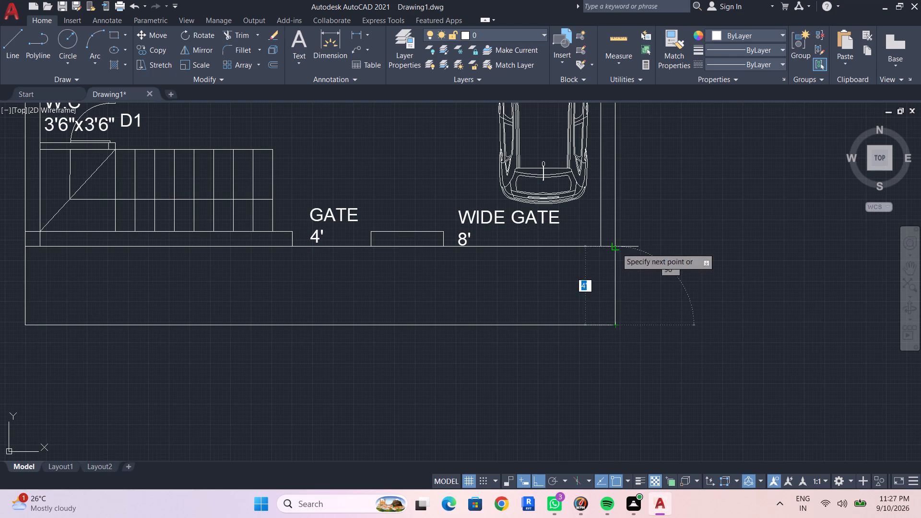
pyautogui.click(617, 246)
pyautogui.press('Escape')
pyautogui.moveTo(502, 323); pyautogui.dragTo(526, 340, button='middle')
pyautogui.press('Escape')
pyautogui.press('Escape')
# Add a ROAD text label inside the 4' deep strip in front of the gate wall.
pyautogui.press('r')
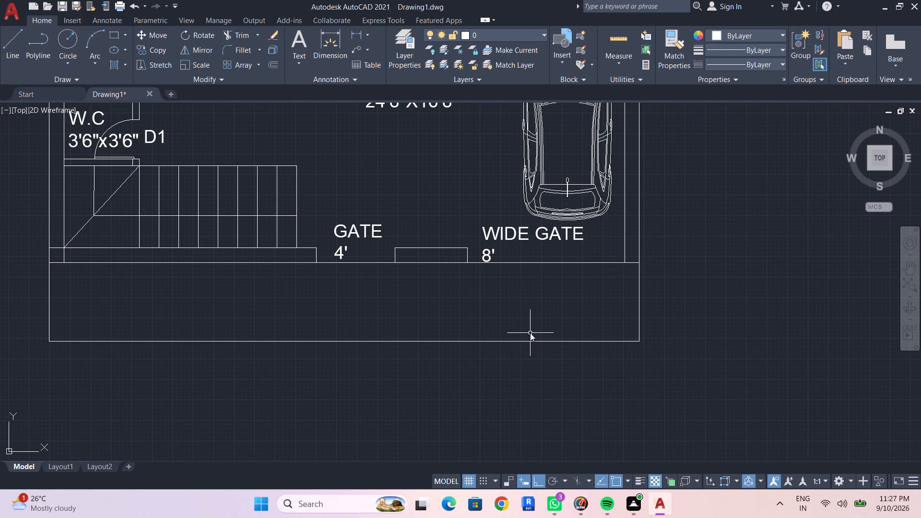
pyautogui.press('Escape')
pyautogui.press('Escape')
pyautogui.press('Escape')
pyautogui.press('t')
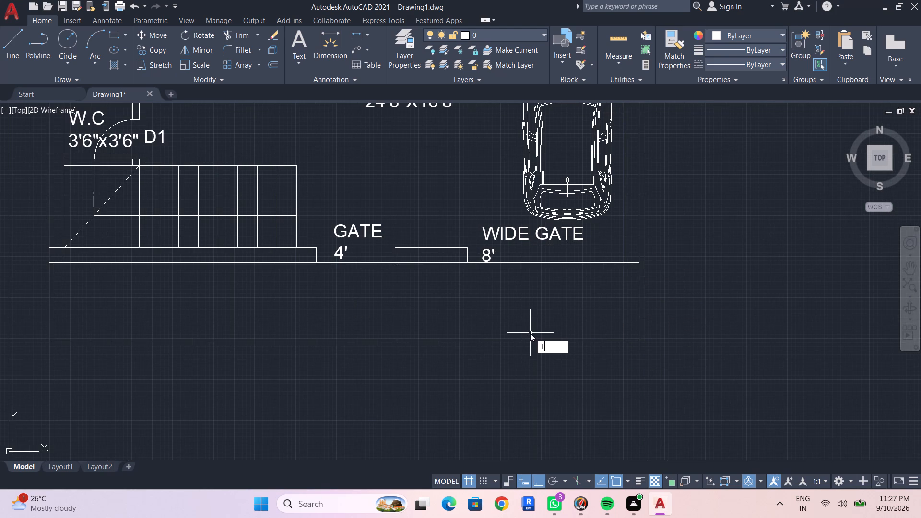
pyautogui.click(525, 327)
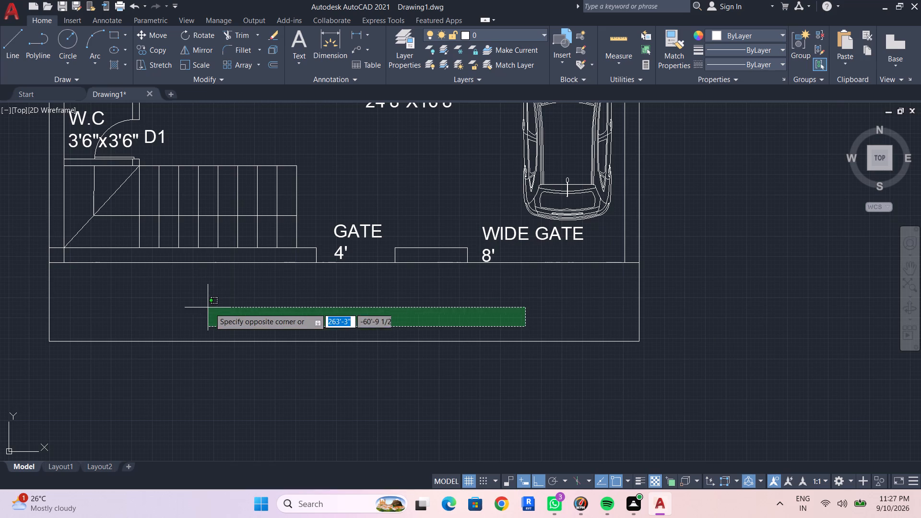
pyautogui.press('Escape')
pyautogui.press('t')
pyautogui.press('space')
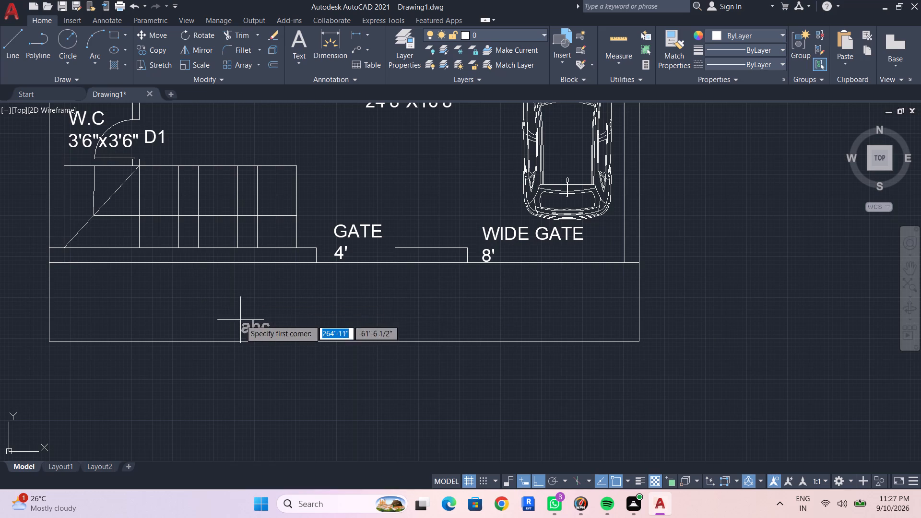
pyautogui.click(244, 308)
pyautogui.click(511, 323)
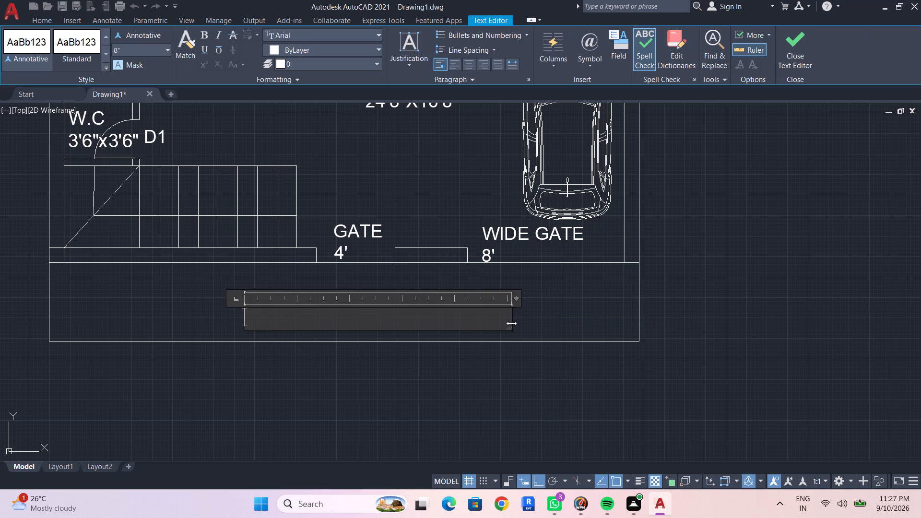
pyautogui.write('ROAD')
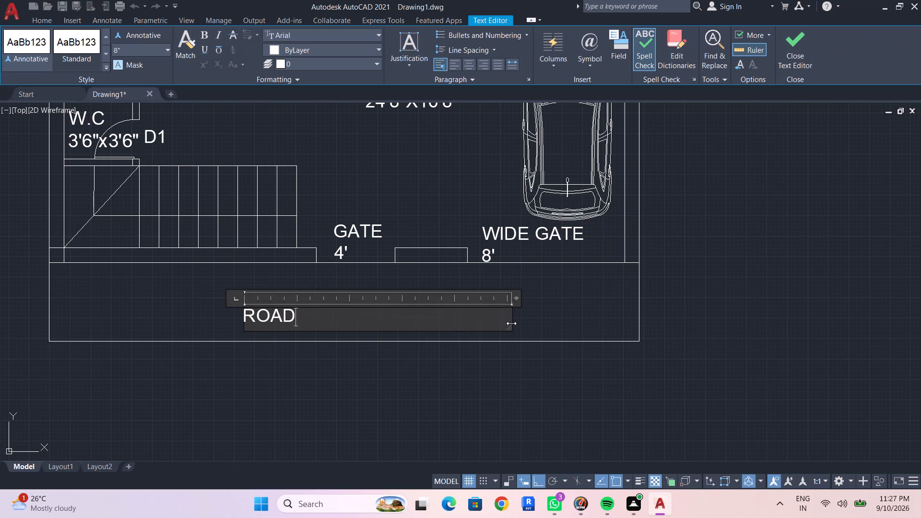
pyautogui.moveTo(621, 308); pyautogui.dragTo(615, 308)
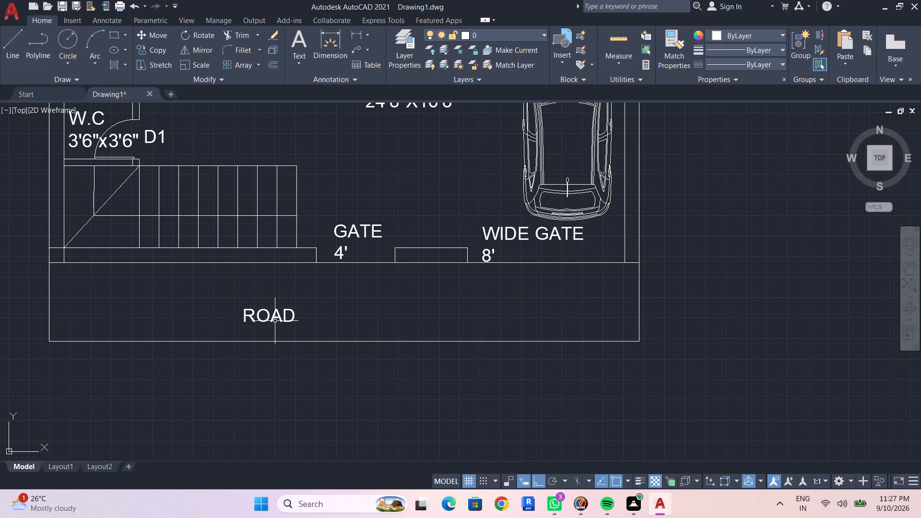
# Scale the ROAD label up freehand to roughly three and a half times its size.
pyautogui.click(275, 320)
pyautogui.press('s')
pyautogui.press('c')
pyautogui.click(279, 316)
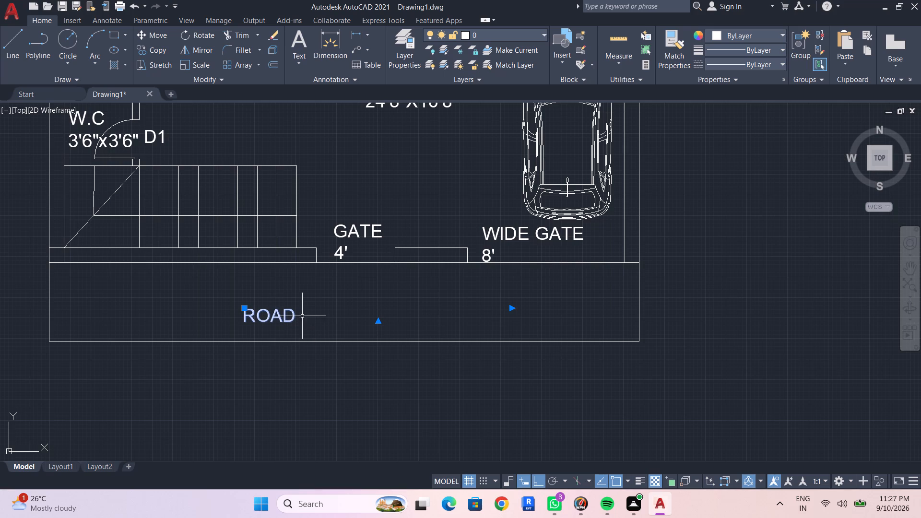
pyautogui.click(302, 316)
pyautogui.press('Escape')
pyautogui.press('Escape')
pyautogui.press('Escape')
pyautogui.click(291, 318)
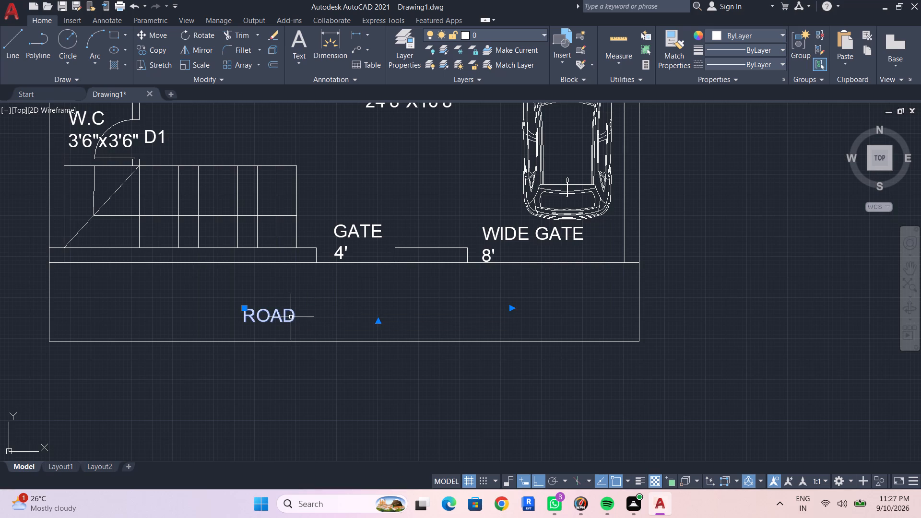
pyautogui.press('s')
pyautogui.press('c')
pyautogui.press('space')
pyautogui.click(291, 315)
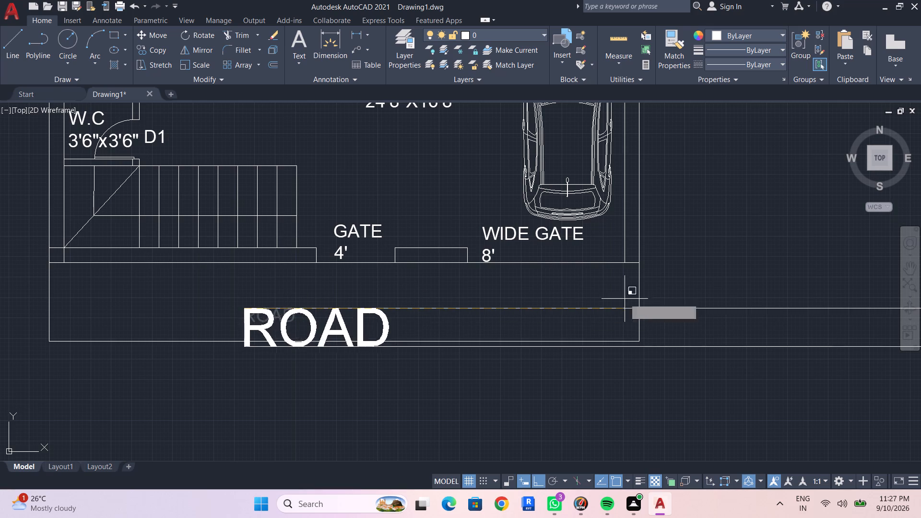
pyautogui.click(718, 297)
pyautogui.press('Escape')
# Nudge the enlarged ROAD label up and slightly to the right so it fits between the strip's edges.
pyautogui.click(314, 323)
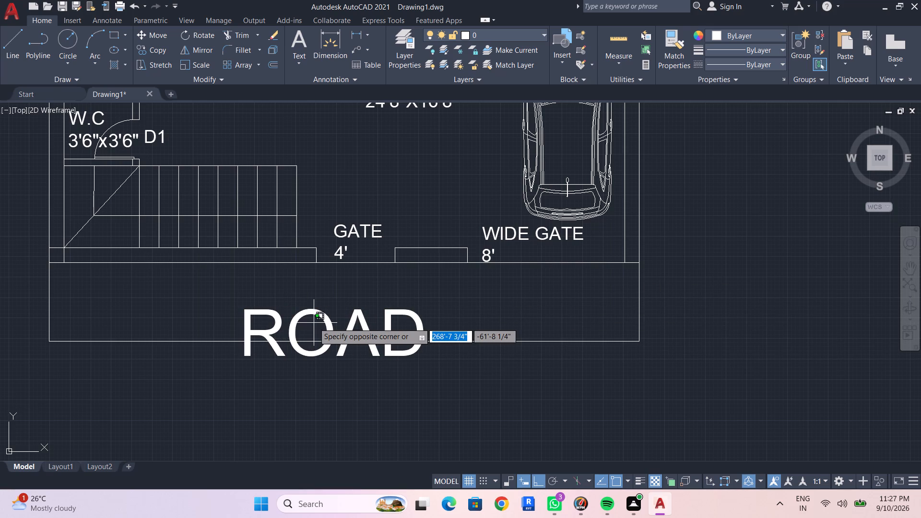
pyautogui.press('Escape')
pyautogui.click(324, 317)
pyautogui.press('Up')
pyautogui.press('Up')
pyautogui.press('Up')
pyautogui.press('Up')
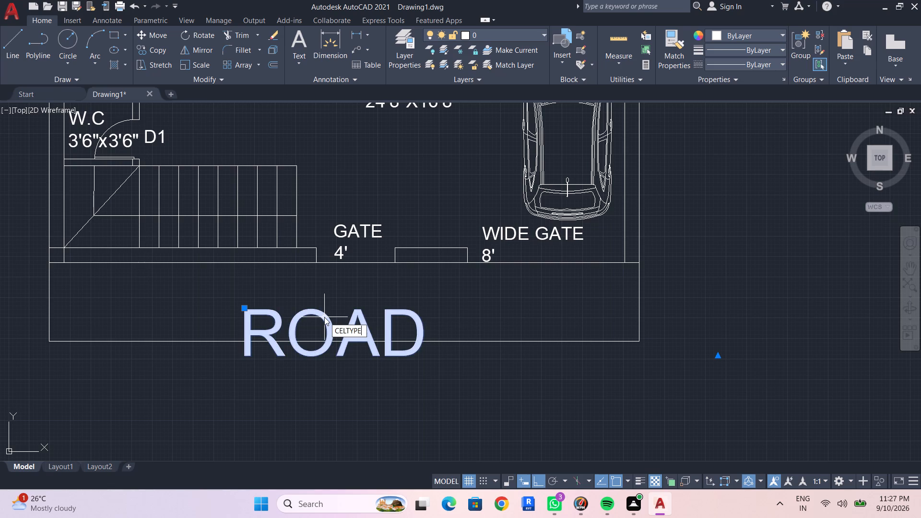
pyautogui.hotkey('ctrl', 'Up')
pyautogui.hotkey('ctrl', 'Up')
pyautogui.hotkey('ctrl', 'Up')
pyautogui.hotkey('ctrl', 'Up')
pyautogui.press('Escape')
pyautogui.hotkey('ctrl', 'Up')
pyautogui.hotkey('ctrl', 'Up')
pyautogui.hotkey('ctrl', 'Up')
pyautogui.hotkey('ctrl', 'Up')
pyautogui.hotkey('ctrl', 'Up')
pyautogui.hotkey('ctrl', 'Up')
pyautogui.hotkey('ctrl', 'Up')
pyautogui.hotkey('ctrl', 'Up')
pyautogui.hotkey('ctrl', 'Up')
pyautogui.hotkey('ctrl', 'Up')
pyautogui.hotkey('ctrl', 'Up')
pyautogui.hotkey('ctrl', 'Up')
pyautogui.hotkey('ctrl', 'Up')
pyautogui.hotkey('ctrl', 'Up')
pyautogui.hotkey('ctrl', 'Up')
pyautogui.hotkey('ctrl', 'Up')
pyautogui.hotkey('ctrl', 'Up')
pyautogui.hotkey('ctrl', 'Up')
pyautogui.hotkey('ctrl', 'Up')
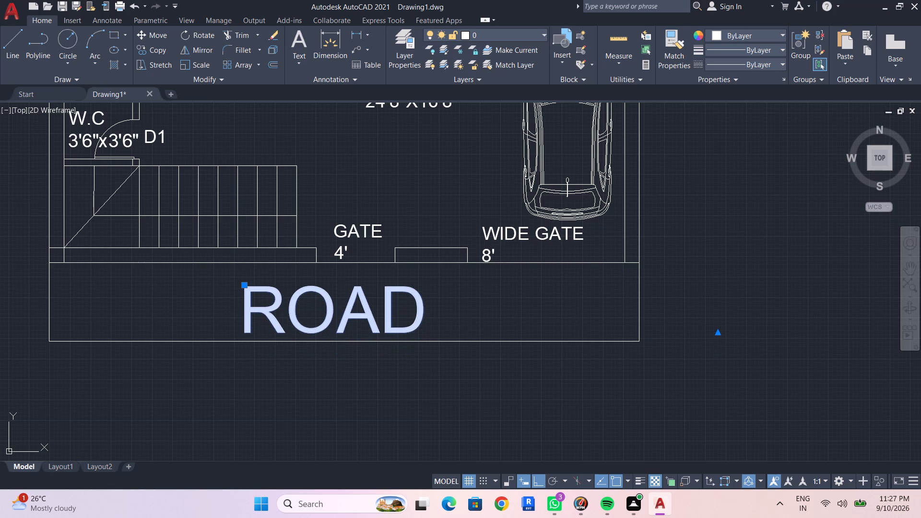
pyautogui.press('Right')
pyautogui.hotkey('ctrl', 'Right')
pyautogui.hotkey('ctrl', 'Right')
pyautogui.hotkey('ctrl', 'Right')
pyautogui.hotkey('ctrl', 'Right')
pyautogui.hotkey('ctrl', 'Right')
pyautogui.hotkey('ctrl', 'Right')
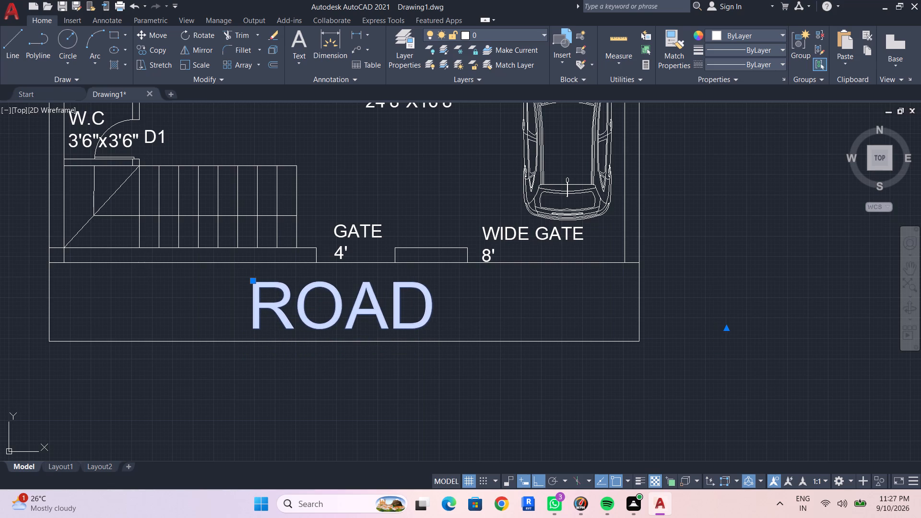
pyautogui.hotkey('ctrl', 'Right')
pyautogui.hotkey('ctrl', 'Right')
pyautogui.hotkey('ctrl', 'Right')
pyautogui.hotkey('ctrl', 'Right')
pyautogui.hotkey('ctrl', 'Right')
pyautogui.press('Escape')
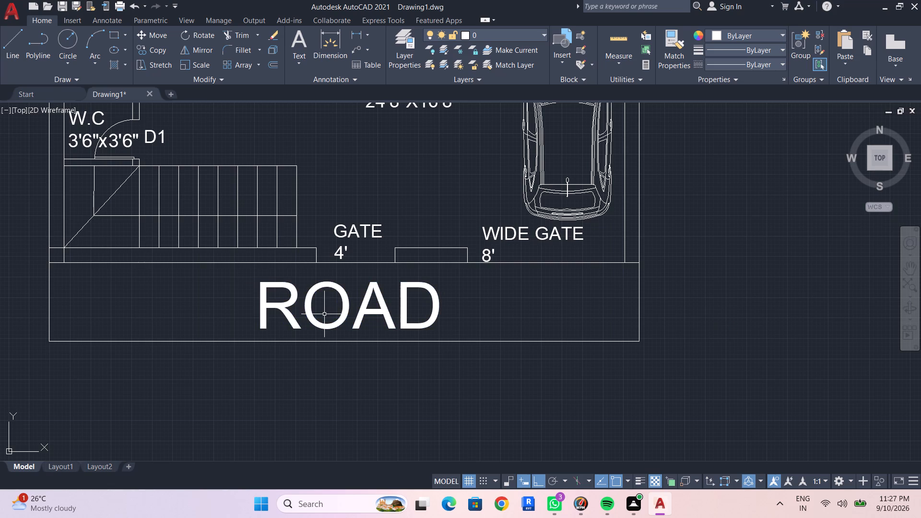
pyautogui.press('Escape')
# Draw a rectangle about 5'-6" by 8" inside the road strip, near its stair-side end, as a lane marking.
pyautogui.scroll(-7, 376, 410)
pyautogui.moveTo(376, 418); pyautogui.dragTo(372, 425, button='middle')
pyautogui.scroll(5, 372, 425)
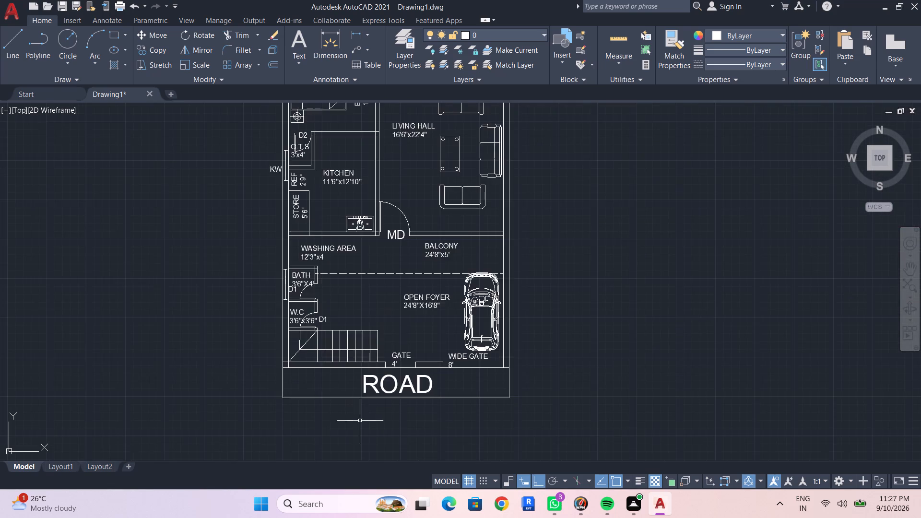
pyautogui.scroll(1, 352, 411)
pyautogui.moveTo(328, 382); pyautogui.dragTo(314, 360, button='middle')
pyautogui.scroll(1, 328, 382)
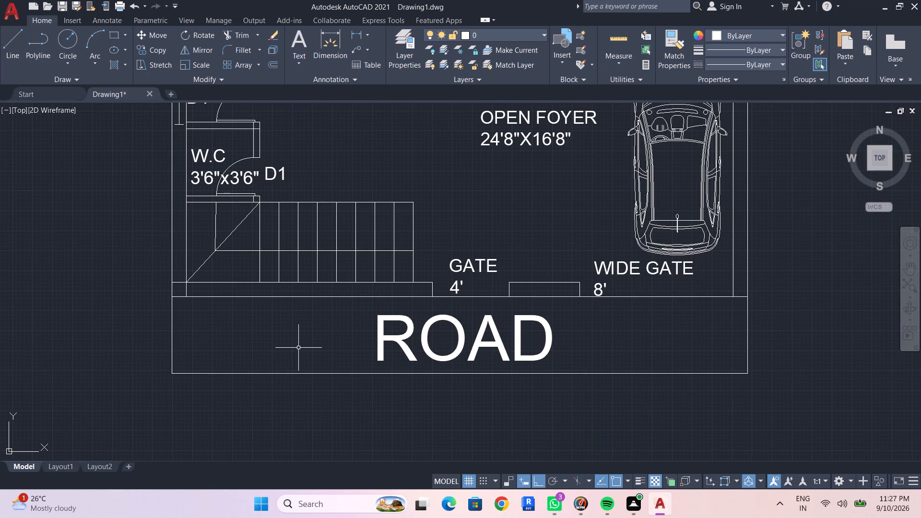
pyautogui.press('Escape')
pyautogui.press('Escape')
pyautogui.press('Escape')
pyautogui.write('REC')
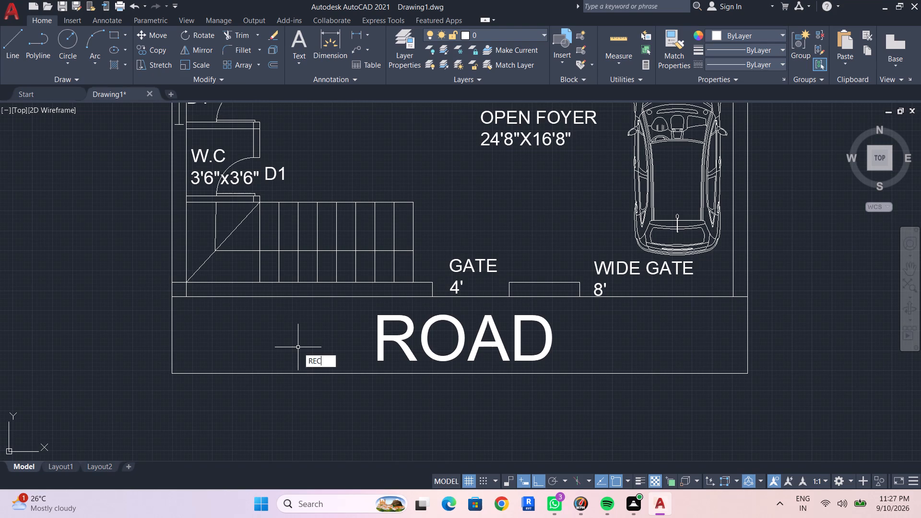
pyautogui.press('Return')
pyautogui.scroll(1, 290, 346)
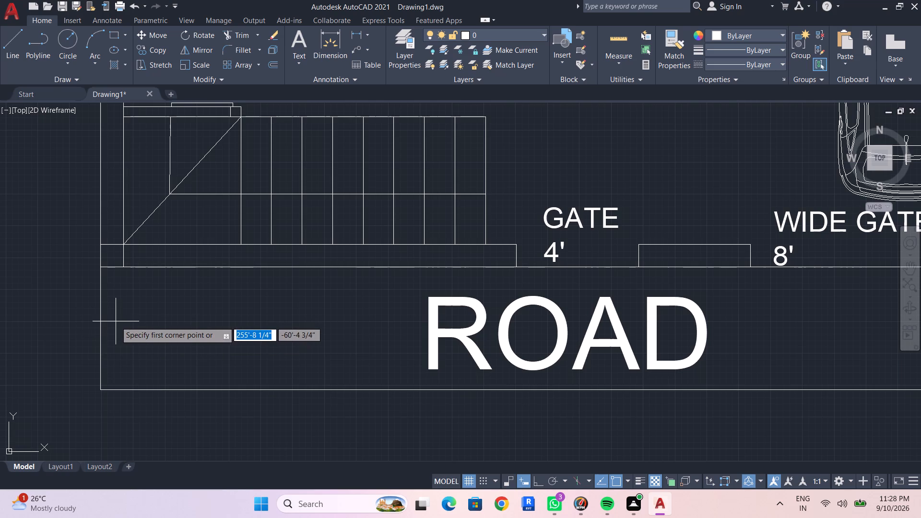
pyautogui.click(116, 322)
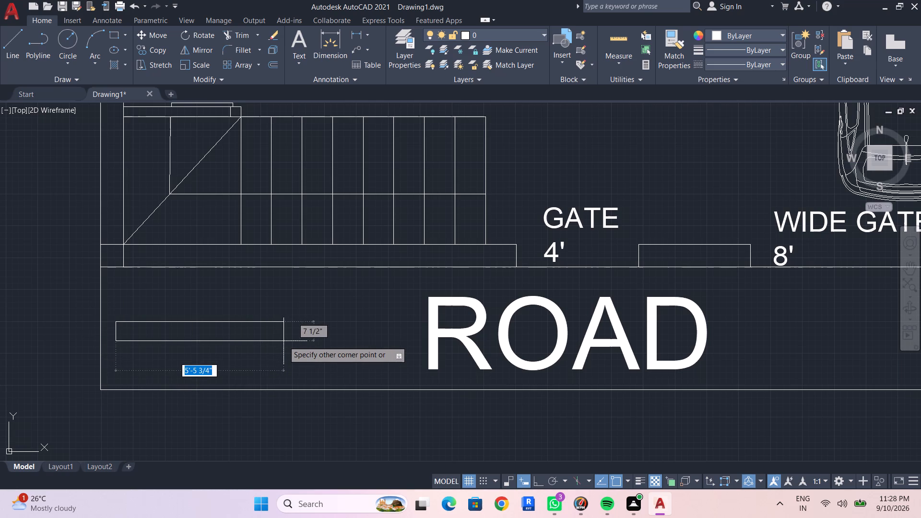
pyautogui.click(285, 343)
pyautogui.press('Escape')
pyautogui.press('Escape')
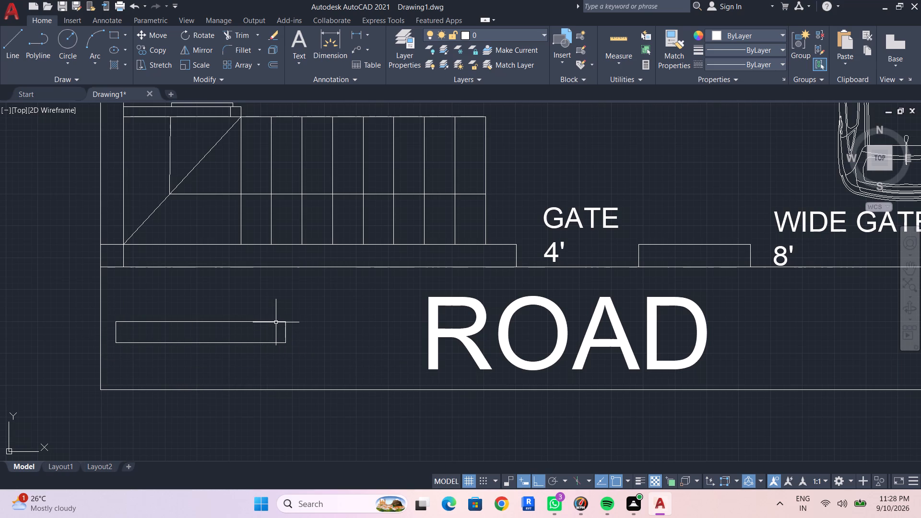
# Copy the lane-marking rectangle three times in a straight row along the road strip toward the wide gate.
pyautogui.click(276, 322)
pyautogui.press('Escape')
pyautogui.click(230, 323)
pyautogui.write('CI')
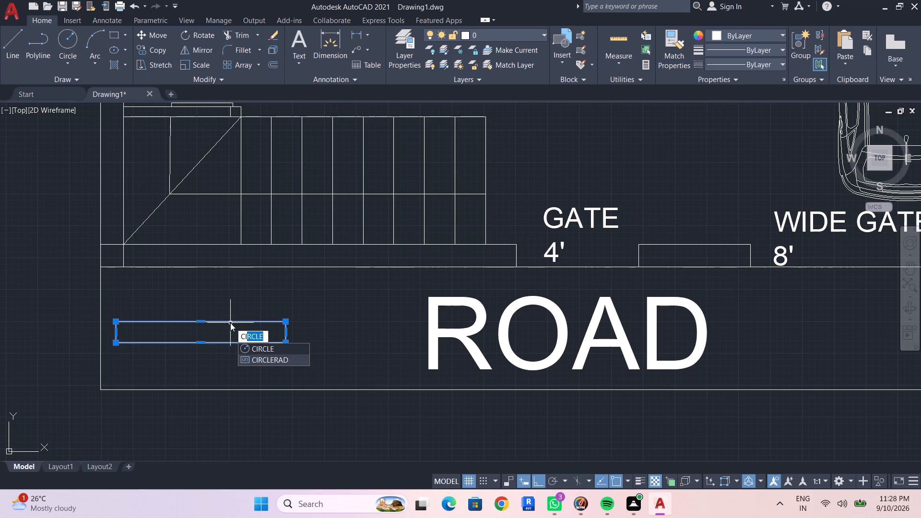
pyautogui.press('BackSpace')
pyautogui.press('BackSpace')
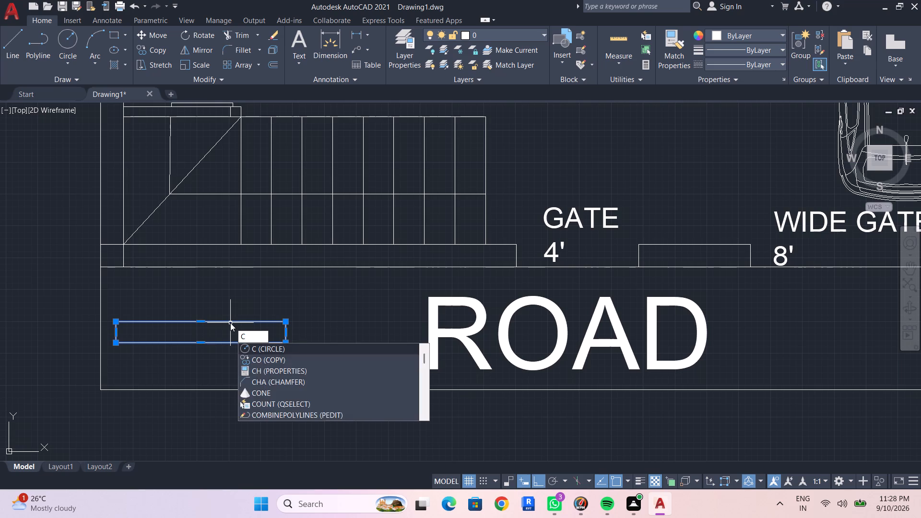
pyautogui.write('O')
pyautogui.press('space')
pyautogui.click(203, 331)
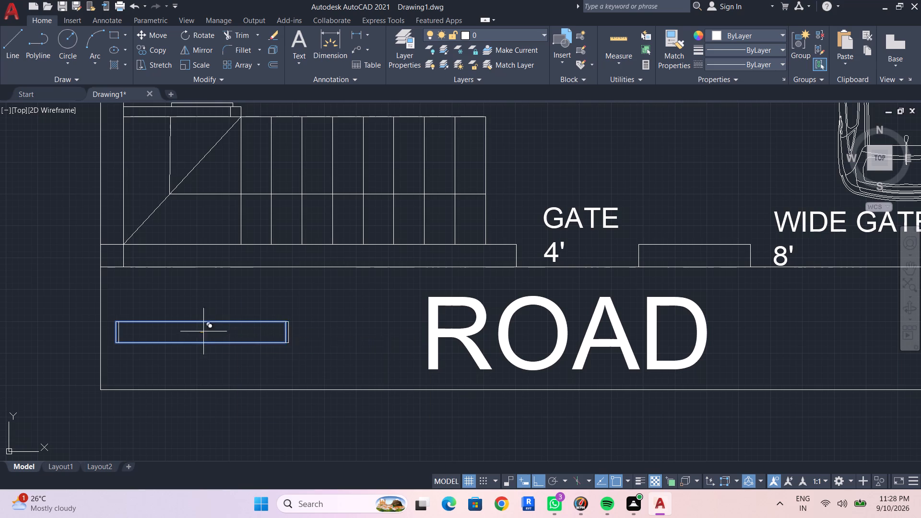
pyautogui.click(412, 336)
pyautogui.moveTo(596, 341); pyautogui.dragTo(597, 341)
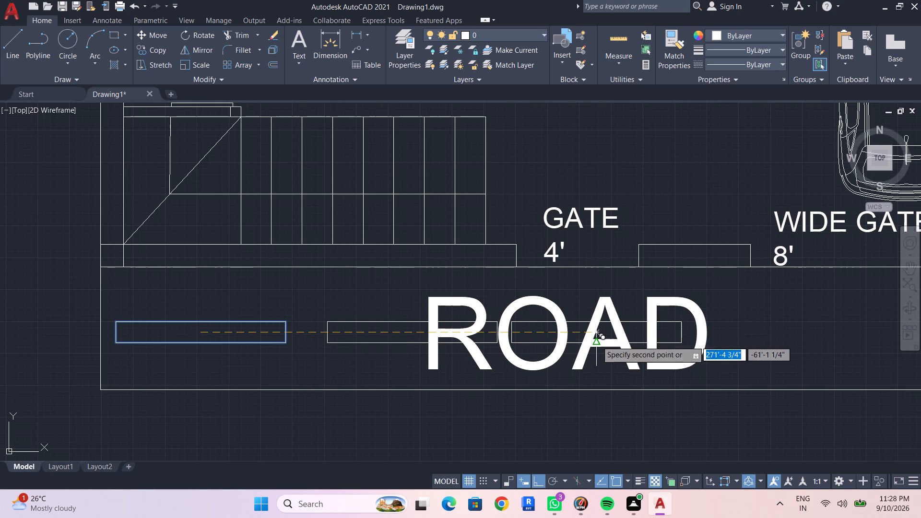
pyautogui.moveTo(597, 341); pyautogui.dragTo(605, 341)
pyautogui.click(781, 342)
pyautogui.moveTo(775, 350); pyautogui.dragTo(557, 325, button='middle')
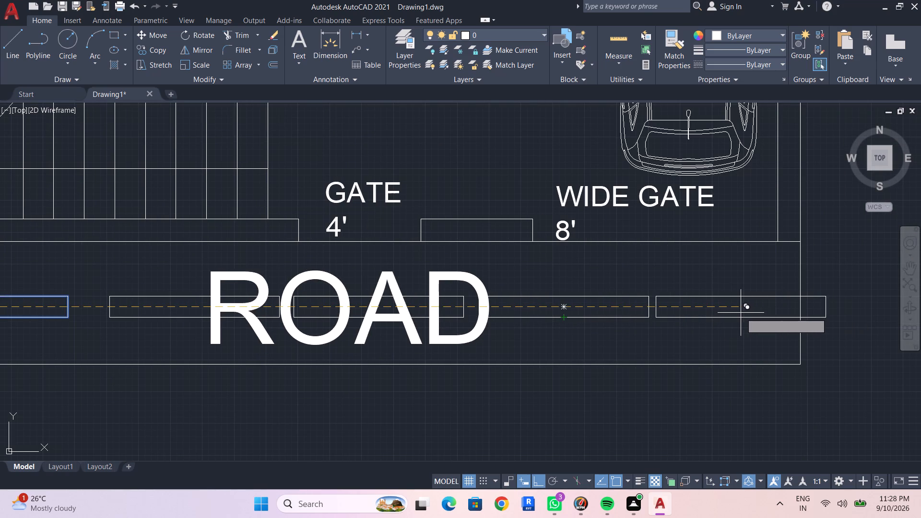
pyautogui.press('Escape')
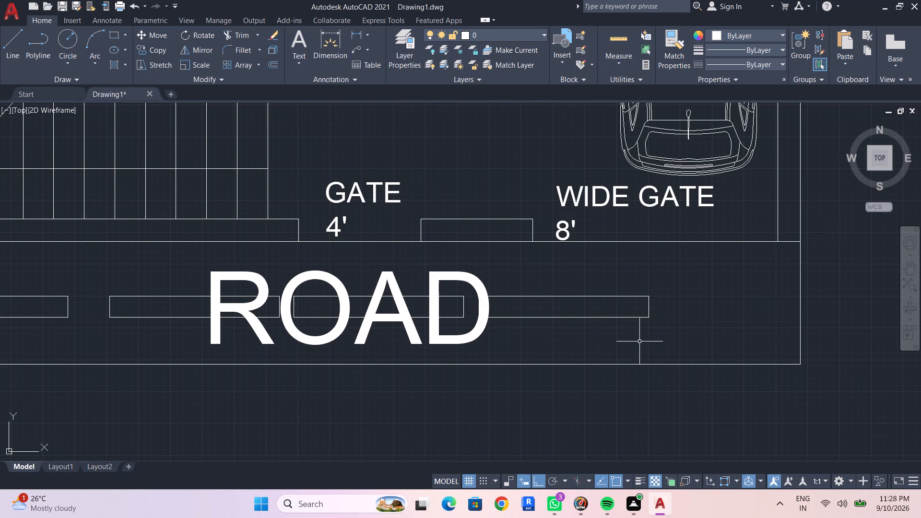
# Nudge the lane-marking rectangle nearest the wide gate to the right, clear of the ROAD label.
pyautogui.click(590, 295)
pyautogui.press('Right')
pyautogui.press('Right')
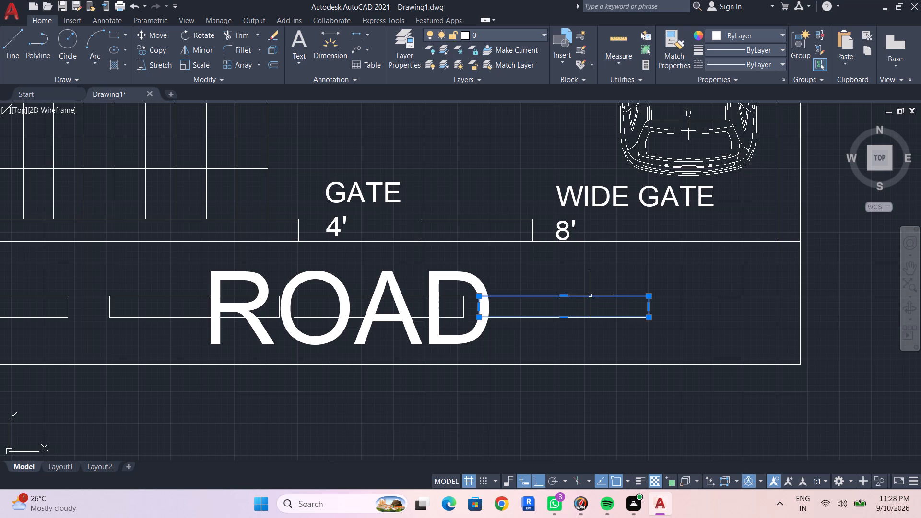
pyautogui.hotkey('ctrl', 'Right')
pyautogui.hotkey('ctrl', 'Right')
pyautogui.hotkey('ctrl', 'Right')
pyautogui.hotkey('ctrl', 'Right')
pyautogui.hotkey('ctrl', 'Right')
pyautogui.hotkey('ctrl', 'Right')
pyautogui.hotkey('ctrl', 'Right')
pyautogui.hotkey('ctrl', 'Right')
pyautogui.hotkey('ctrl', 'Right')
pyautogui.hotkey('ctrl', 'Right')
pyautogui.hotkey('ctrl', 'Right')
pyautogui.hotkey('ctrl', 'Right')
pyautogui.hotkey('ctrl', 'Right')
pyautogui.hotkey('ctrl', 'Right')
pyautogui.hotkey('ctrl', 'Right')
pyautogui.hotkey('ctrl', 'Right')
pyautogui.hotkey('ctrl', 'Right')
pyautogui.hotkey('ctrl', 'Right')
pyautogui.hotkey('ctrl', 'Right')
pyautogui.hotkey('ctrl', 'Right')
pyautogui.hotkey('ctrl', 'Right')
pyautogui.hotkey('ctrl', 'Right')
pyautogui.hotkey('ctrl', 'Right')
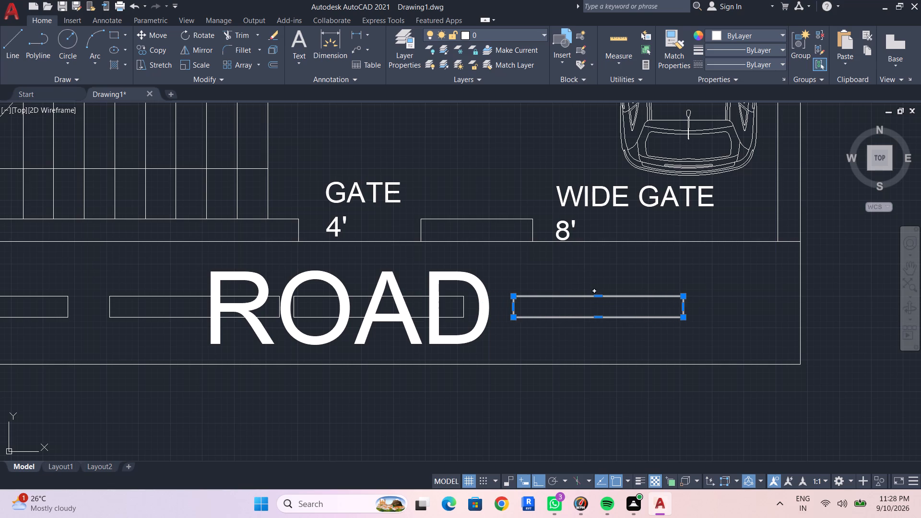
pyautogui.hotkey('ctrl', 'Right')
pyautogui.hotkey('ctrl', 'Right')
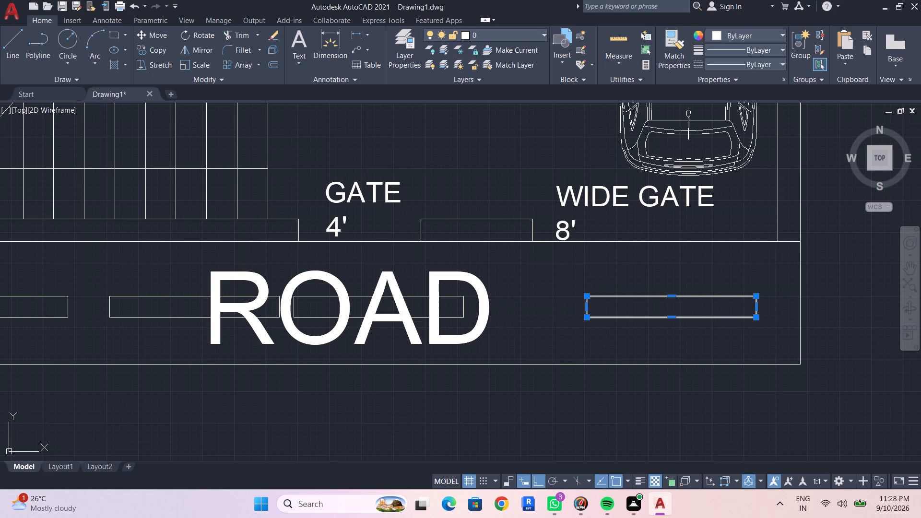
pyautogui.hotkey('ctrl', 'Right')
pyautogui.hotkey('ctrl', 'Right')
pyautogui.hotkey('ctrl', 'Right')
pyautogui.hotkey('ctrl', 'Right')
pyautogui.hotkey('ctrl', 'Right')
pyautogui.hotkey('ctrl', 'Right')
pyautogui.hotkey('ctrl', 'Right')
pyautogui.hotkey('ctrl', 'Right')
pyautogui.hotkey('ctrl', 'Right')
pyautogui.hotkey('ctrl', 'Right')
pyautogui.hotkey('ctrl', 'Right')
pyautogui.hotkey('ctrl', 'Right')
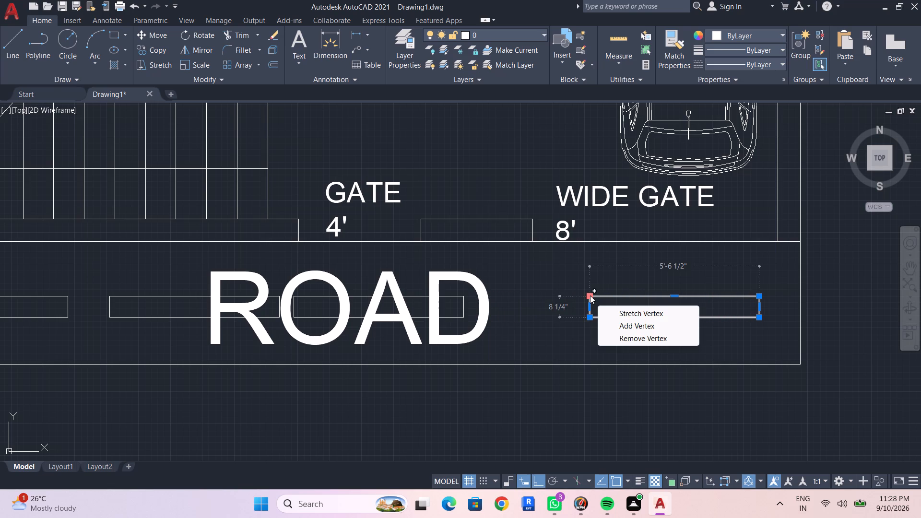
pyautogui.press('Escape')
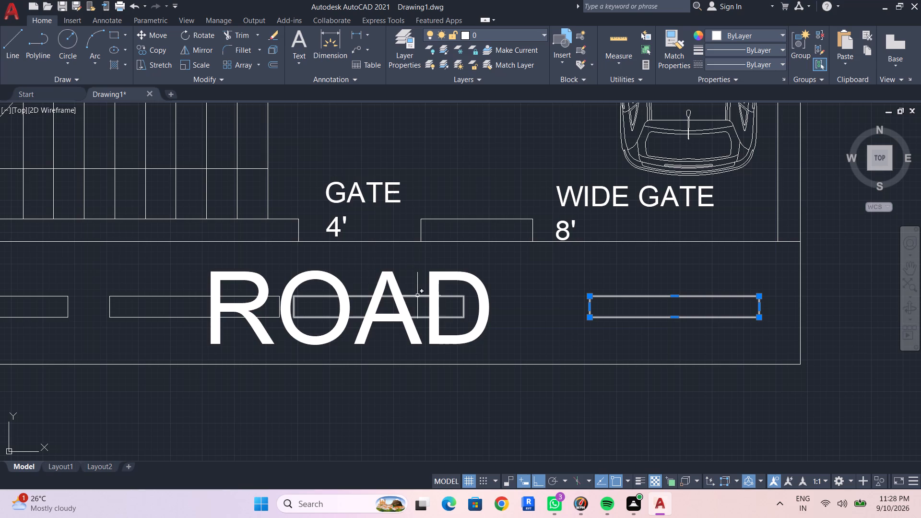
# Nudge the lane marking behind the ROAD label to the right until it nearly meets the marking nearest the wide gate.
pyautogui.scroll(3, 197, 307)
pyautogui.click(176, 265)
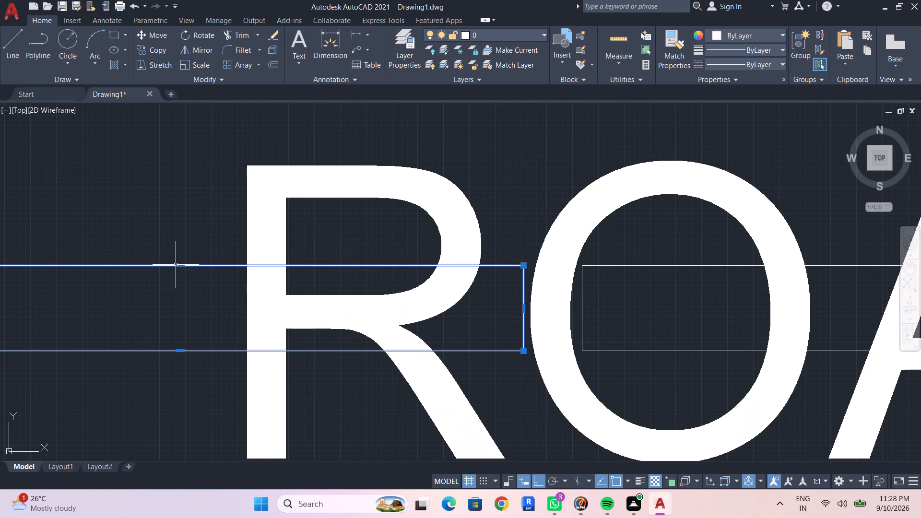
pyautogui.press('Escape')
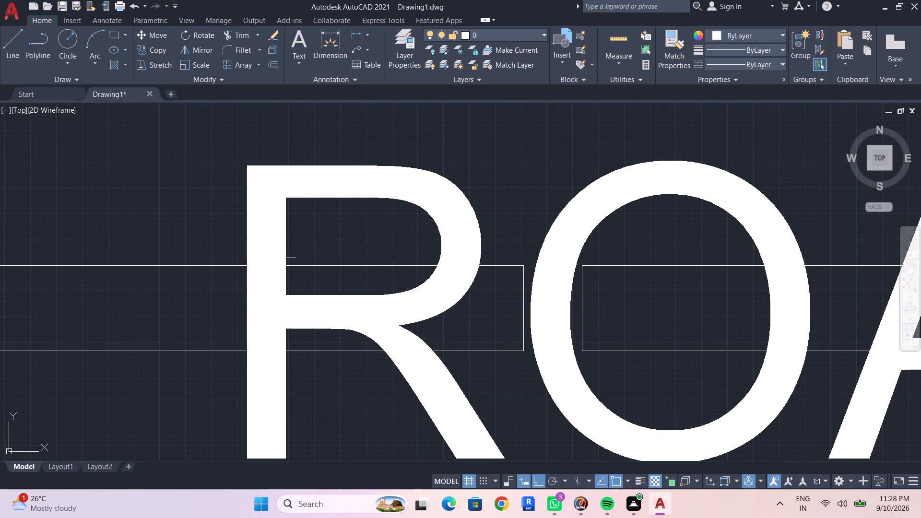
pyautogui.click(628, 266)
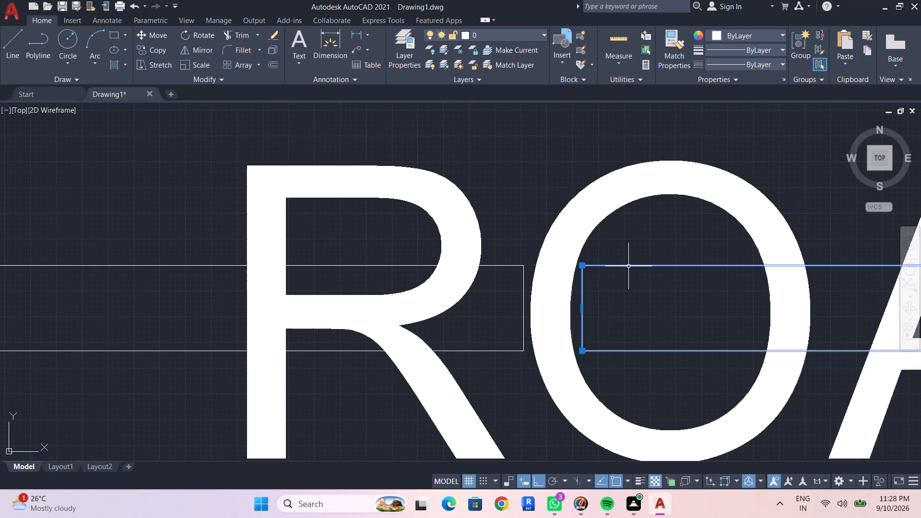
pyautogui.hotkey('ctrl', 'Right')
pyautogui.hotkey('ctrl', 'Right')
pyautogui.hotkey('ctrl', 'Right')
pyautogui.hotkey('ctrl', 'Right')
pyautogui.hotkey('ctrl', 'Right')
pyautogui.hotkey('ctrl', 'Right')
pyautogui.hotkey('ctrl', 'Right')
pyautogui.hotkey('ctrl', 'Right')
pyautogui.hotkey('ctrl', 'Right')
pyautogui.hotkey('ctrl', 'Right')
pyautogui.hotkey('ctrl', 'Right')
pyautogui.hotkey('ctrl', 'Right')
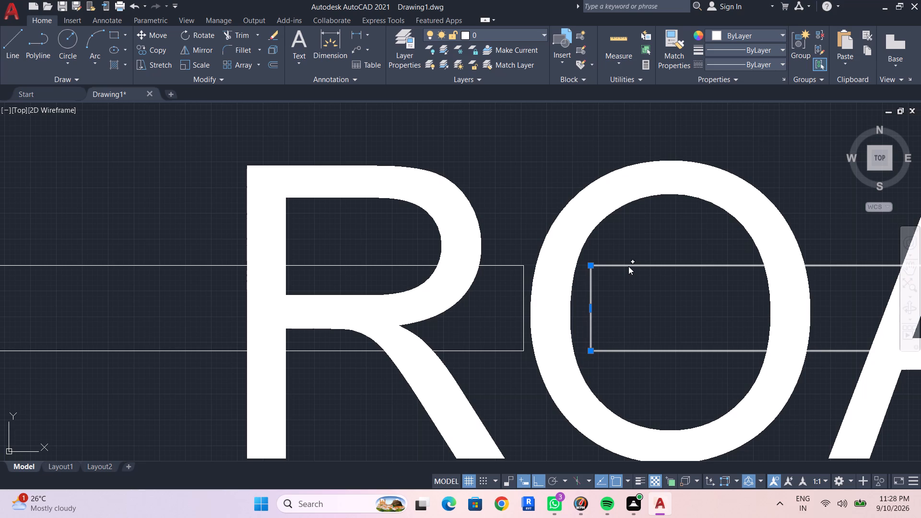
pyautogui.keyDown('ctrl'); pyautogui.scroll(-2, 624, 277); pyautogui.keyUp('ctrl')
pyautogui.keyDown('ctrl'); pyautogui.scroll(2, 626, 278); pyautogui.keyUp('ctrl')
pyautogui.keyDown('ctrl'); pyautogui.scroll(-1, 626, 278); pyautogui.keyUp('ctrl')
pyautogui.keyDown('ctrl'); pyautogui.moveTo(626, 283); pyautogui.dragTo(407, 283, button='middle'); pyautogui.keyUp('ctrl')
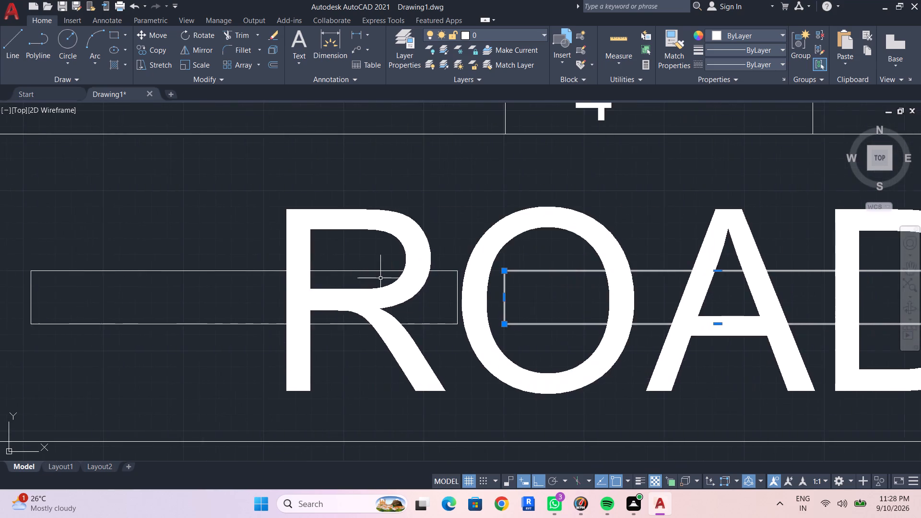
pyautogui.keyDown('ctrl'); pyautogui.scroll(-3, 469, 300); pyautogui.keyUp('ctrl')
pyautogui.hotkey('ctrl', 'Right')
pyautogui.hotkey('ctrl', 'Right')
pyautogui.hotkey('ctrl', 'Right')
pyautogui.hotkey('ctrl', 'Right')
pyautogui.hotkey('ctrl', 'Right')
pyautogui.hotkey('ctrl', 'Right')
pyautogui.hotkey('ctrl', 'Right')
pyautogui.hotkey('ctrl', 'Right')
pyautogui.hotkey('ctrl', 'Right')
pyautogui.hotkey('ctrl', 'Right')
pyautogui.hotkey('ctrl', 'Right')
pyautogui.hotkey('ctrl', 'Right')
pyautogui.hotkey('ctrl', 'Right')
pyautogui.hotkey('ctrl', 'Right')
pyautogui.hotkey('ctrl', 'Right')
pyautogui.hotkey('ctrl', 'Right')
pyautogui.hotkey('ctrl', 'Right')
pyautogui.hotkey('ctrl', 'Right')
pyautogui.hotkey('ctrl', 'Right')
pyautogui.hotkey('ctrl', 'Right')
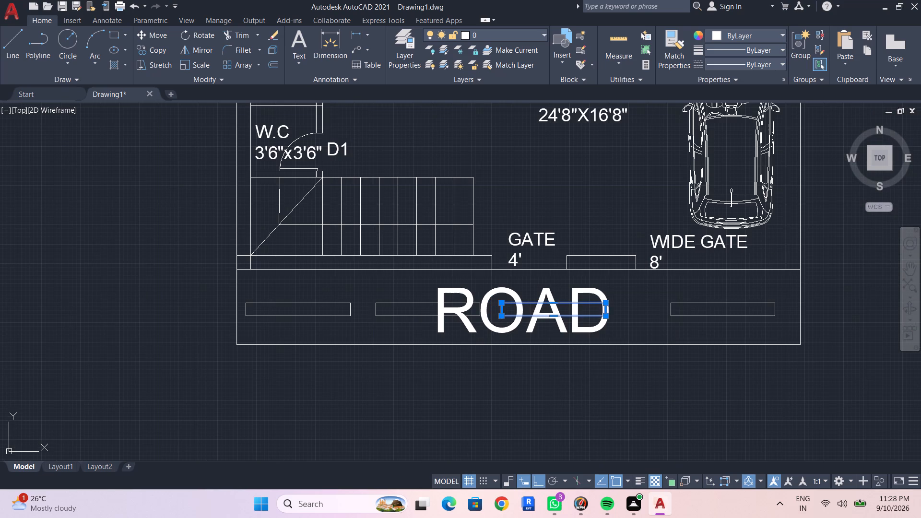
pyautogui.hotkey('ctrl', 'Right')
pyautogui.hotkey('ctrl', 'Right')
pyautogui.hotkey('ctrl', 'Right')
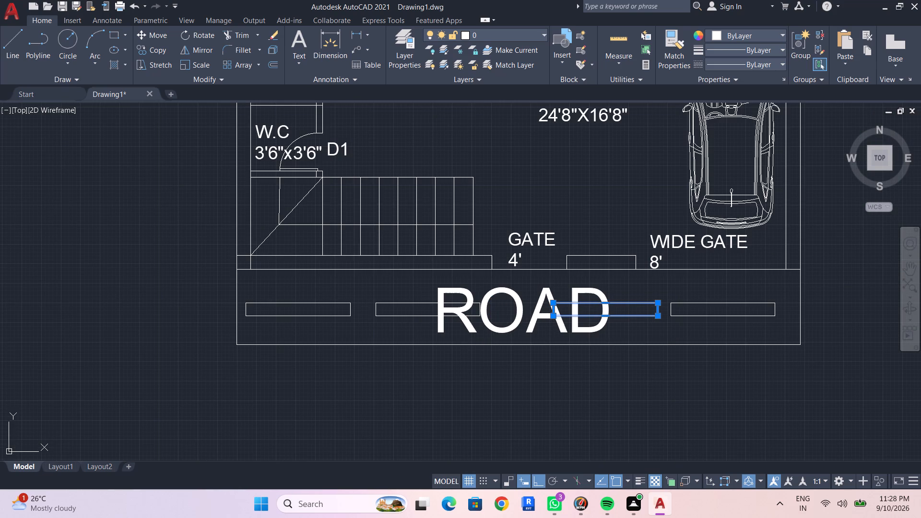
pyautogui.hotkey('ctrl', 'Right')
pyautogui.press('Escape')
pyautogui.press('Escape')
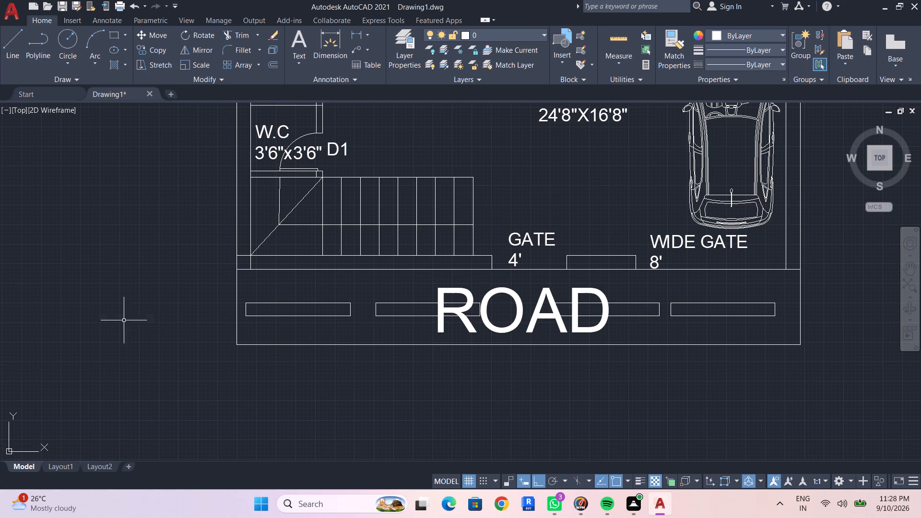
# Fill the stair-side lane marking and the exposed part of the second marking, before the ROAD label, with a solid hatch.
pyautogui.scroll(-1, 472, 334)
pyautogui.moveTo(473, 336); pyautogui.dragTo(389, 338, button='middle')
pyautogui.scroll(-2, 511, 345)
pyautogui.moveTo(502, 353); pyautogui.dragTo(500, 359, button='middle')
pyautogui.scroll(1, 499, 360)
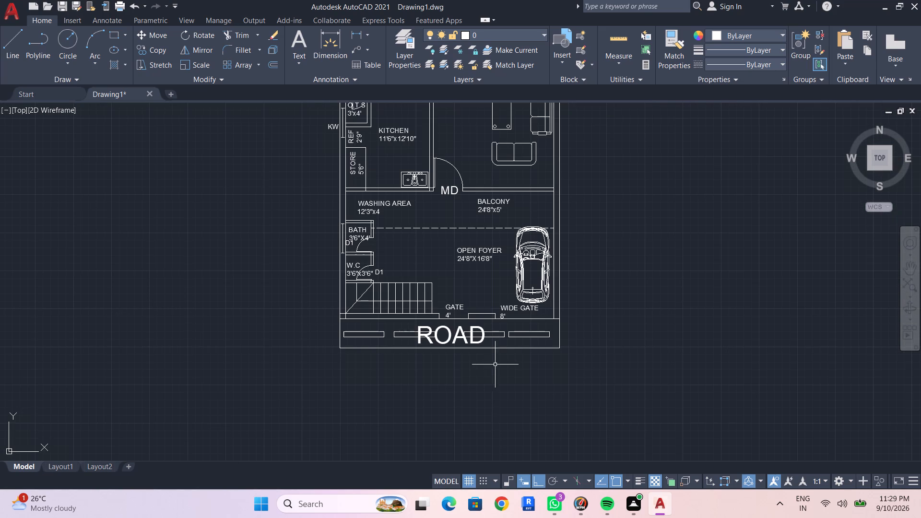
pyautogui.scroll(3, 331, 357)
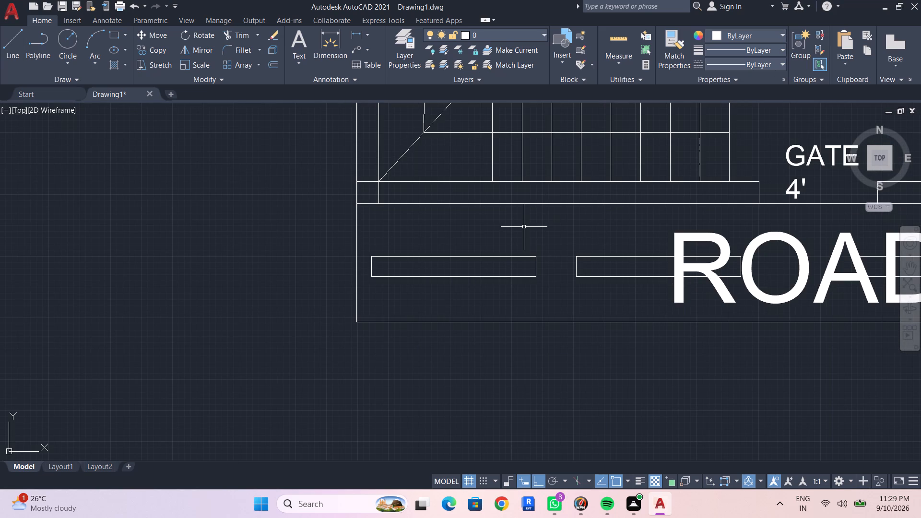
pyautogui.write('H')
pyautogui.press('space')
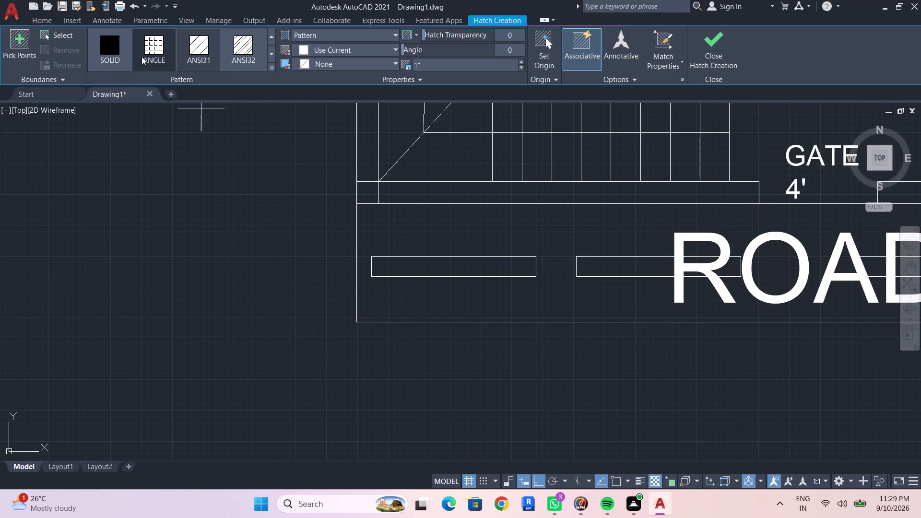
pyautogui.tripleClick(274, 53)
pyautogui.tripleClick(274, 53)
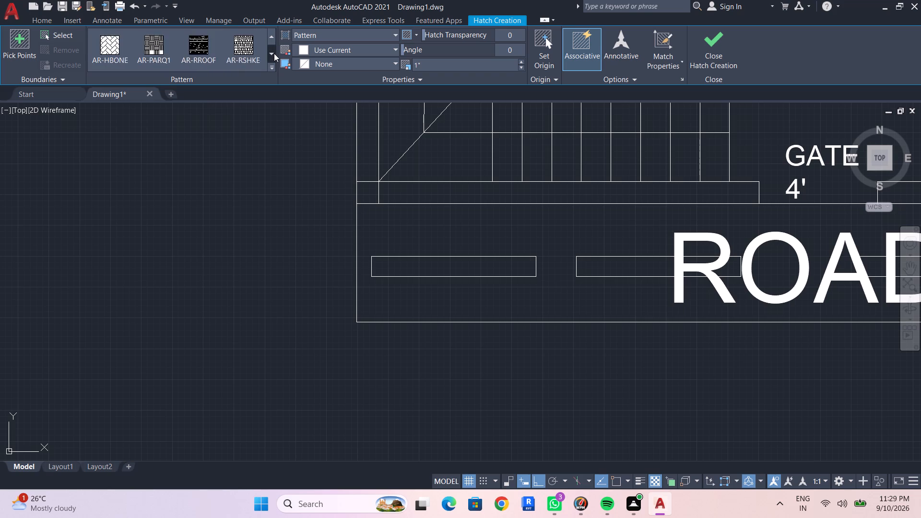
pyautogui.doubleClick(274, 53)
pyautogui.tripleClick(274, 53)
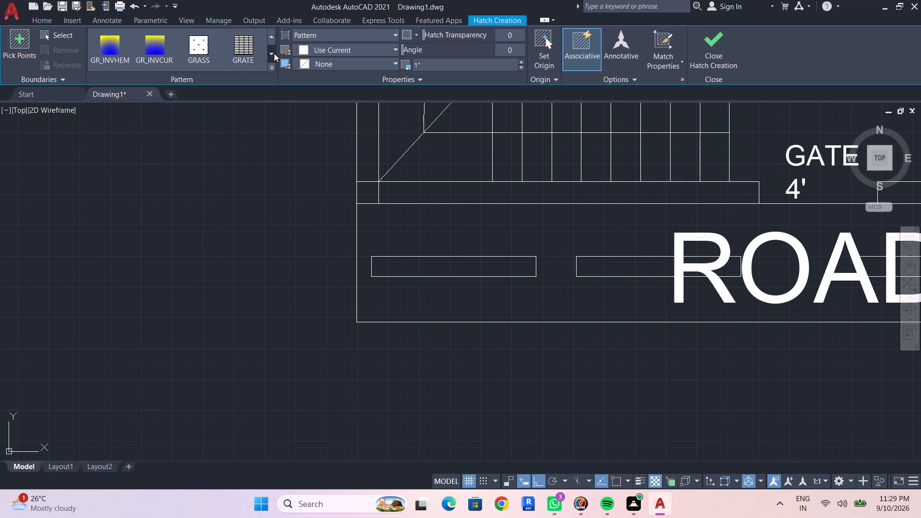
pyautogui.click(274, 53)
pyautogui.click(274, 53)
pyautogui.click(274, 53)
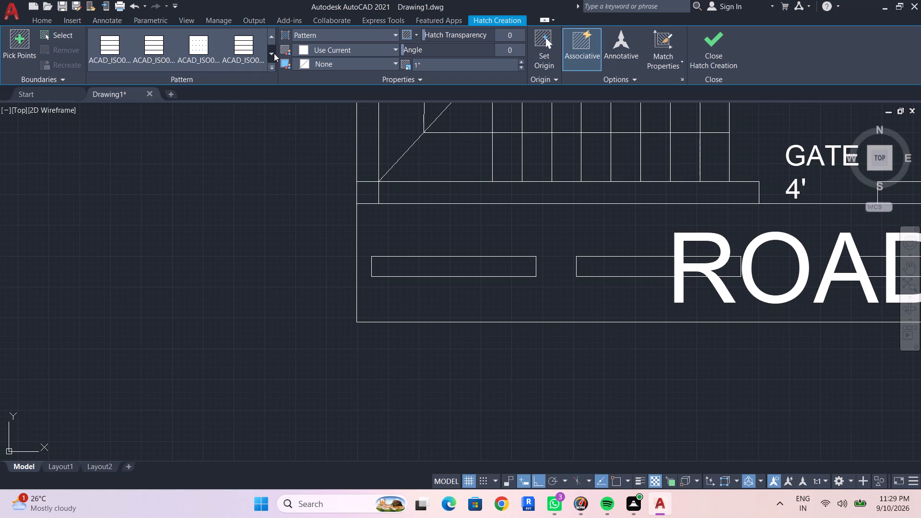
pyautogui.click(274, 53)
pyautogui.tripleClick(274, 53)
pyautogui.click(274, 53)
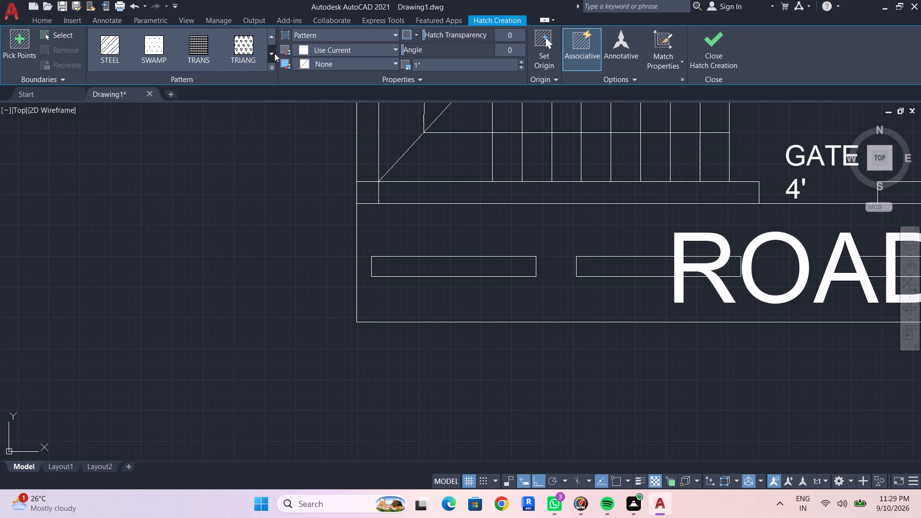
pyautogui.click(368, 33)
pyautogui.click(334, 47)
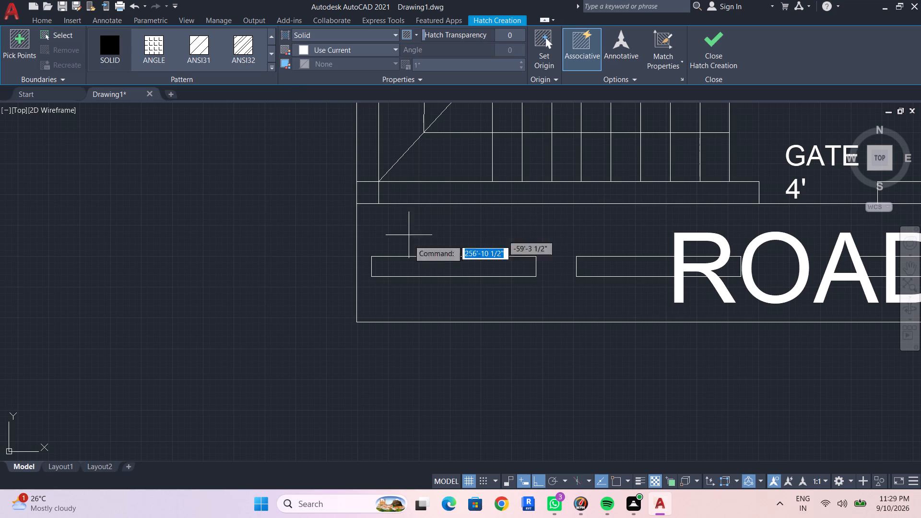
pyautogui.click(425, 268)
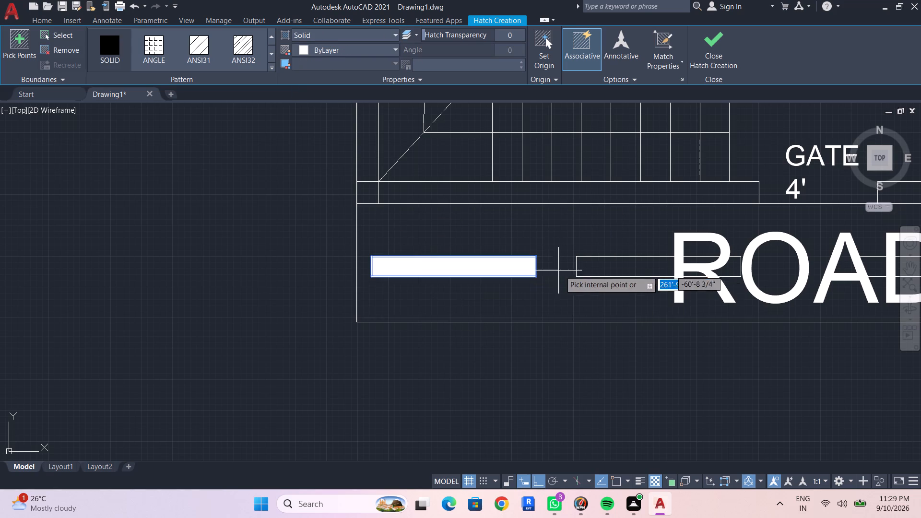
pyautogui.click(589, 270)
pyautogui.click(653, 266)
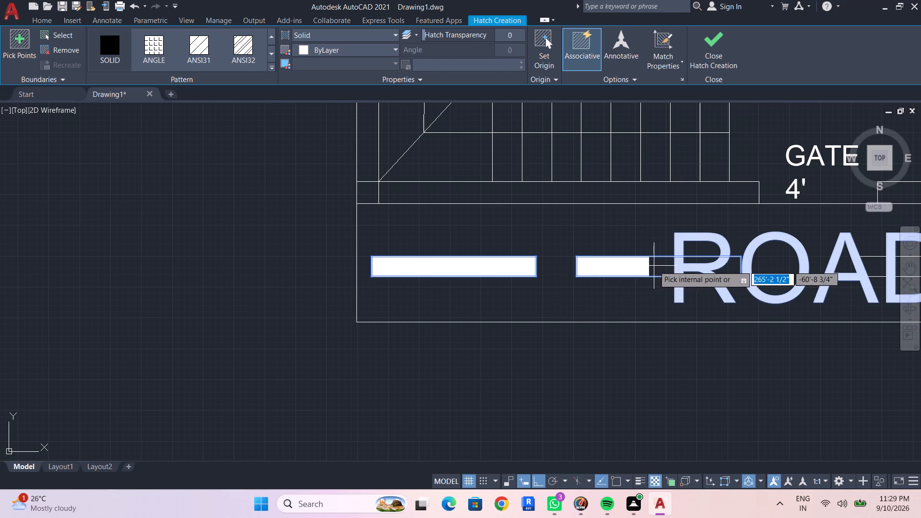
pyautogui.moveTo(652, 272); pyautogui.dragTo(369, 261, button='middle')
pyautogui.moveTo(665, 275); pyautogui.dragTo(429, 295, button='middle')
pyautogui.press('Escape')
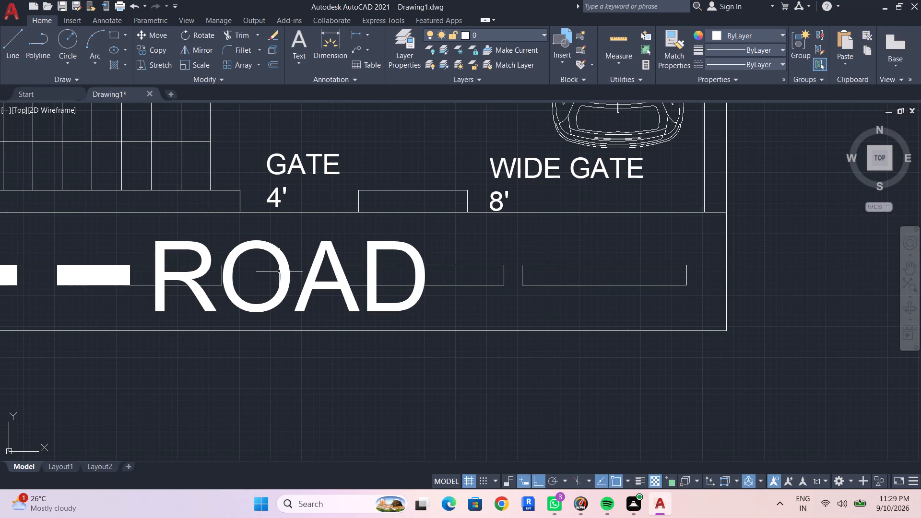
# Fill the lane marking nearest the wide gate and the exposed part of its neighbour beside the ROAD label with a solid hatch.
pyautogui.press('h')
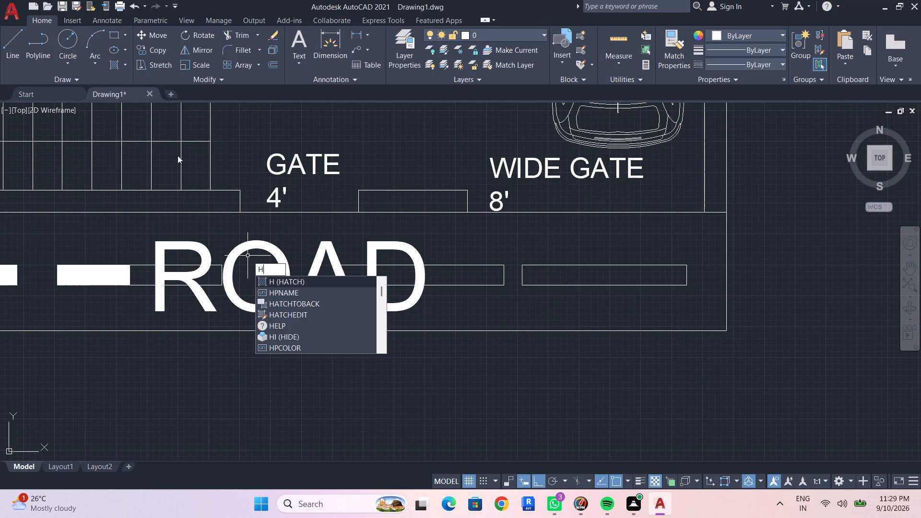
pyautogui.press('space')
pyautogui.click(292, 35)
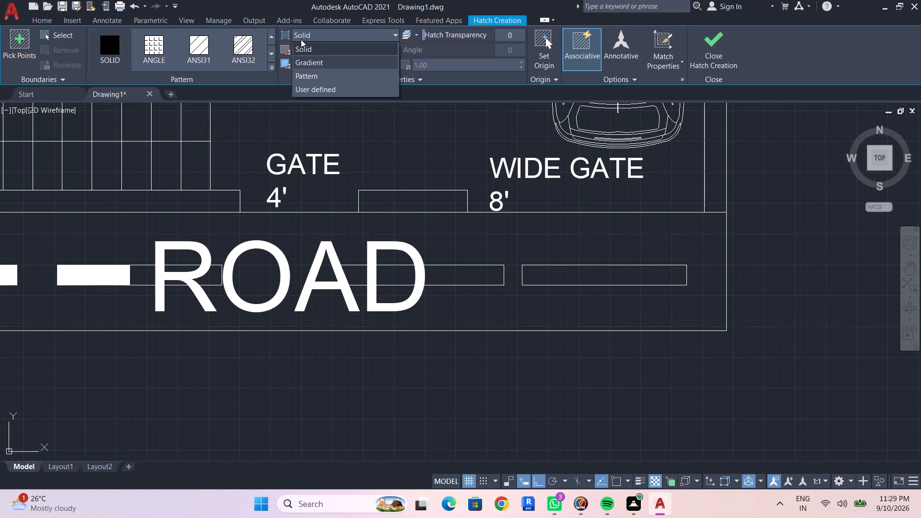
pyautogui.click(302, 46)
pyautogui.click(553, 271)
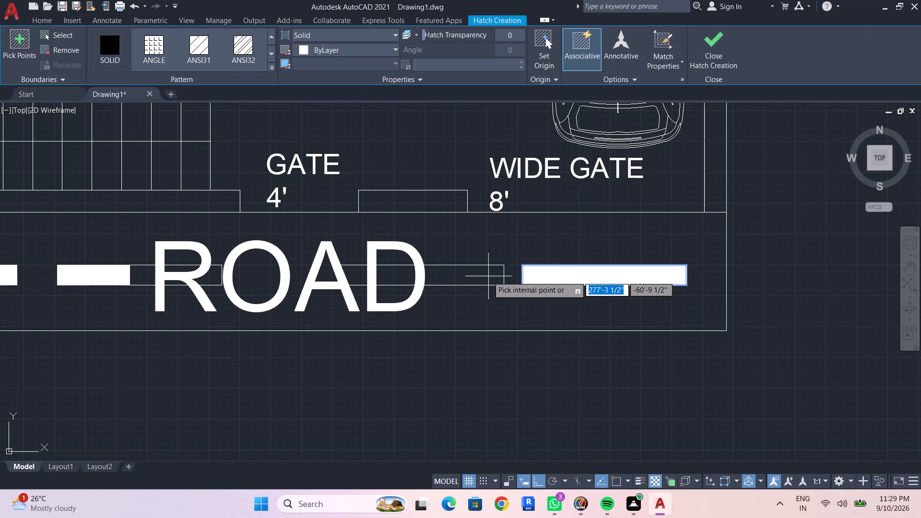
pyautogui.click(473, 275)
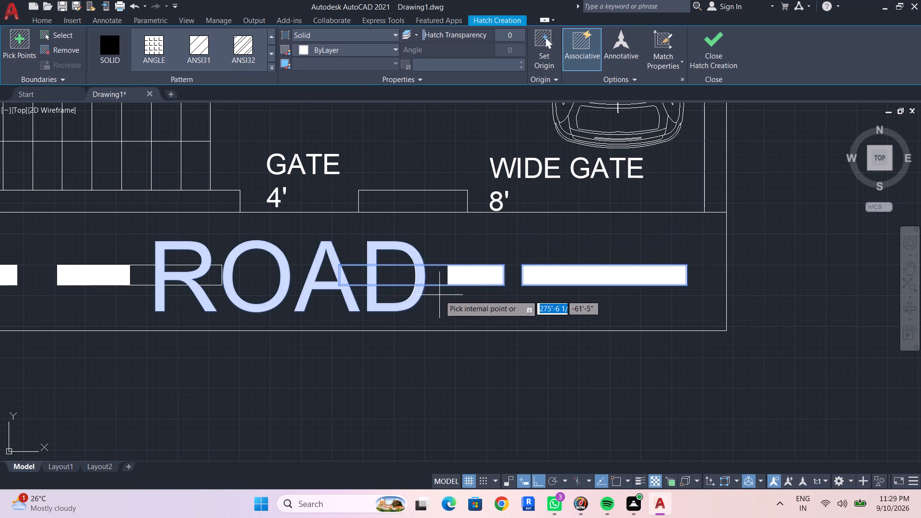
pyautogui.press('Escape')
pyautogui.press('Escape')
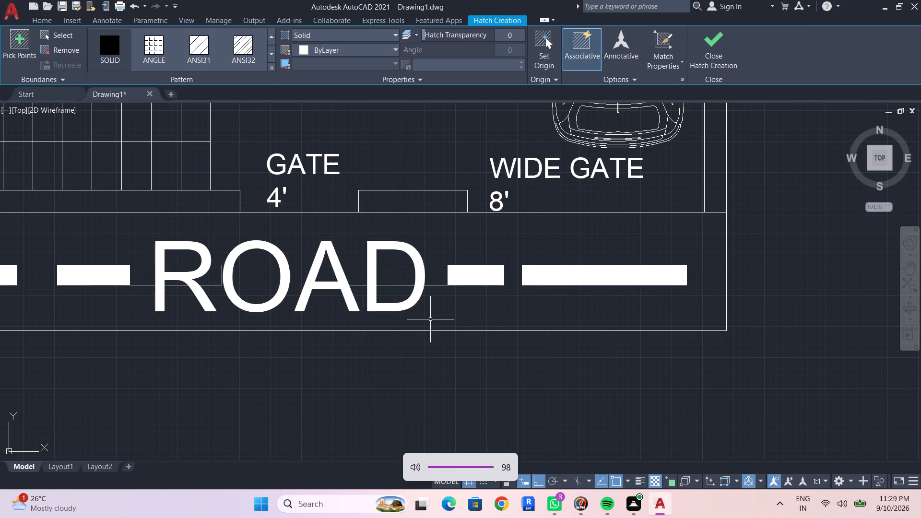
# Delete the leftover loose W1, KW and V labels and the spare door and window blocks outside the floor plan.
pyautogui.scroll(-2, 430, 319)
pyautogui.moveTo(420, 325); pyautogui.dragTo(421, 344, button='middle')
pyautogui.scroll(-2, 424, 341)
pyautogui.moveTo(425, 348); pyautogui.dragTo(421, 363, button='middle')
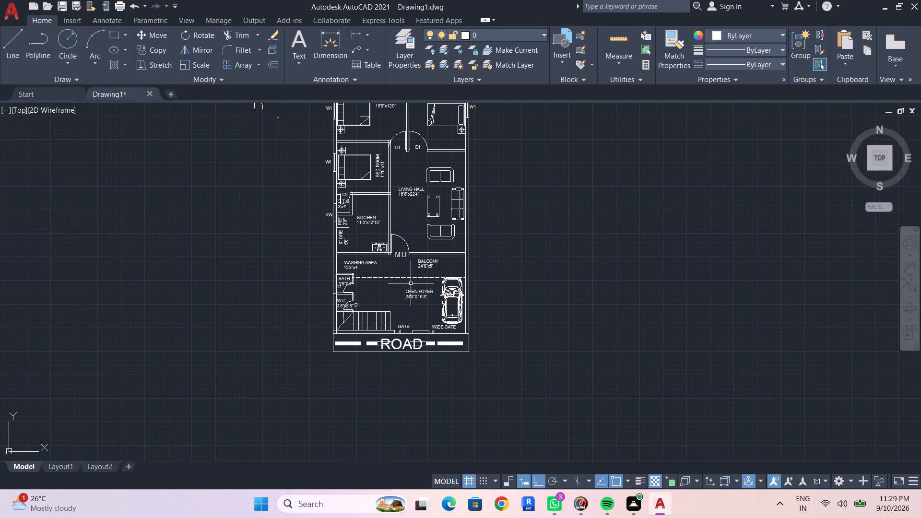
pyautogui.moveTo(411, 304); pyautogui.dragTo(409, 329, button='middle')
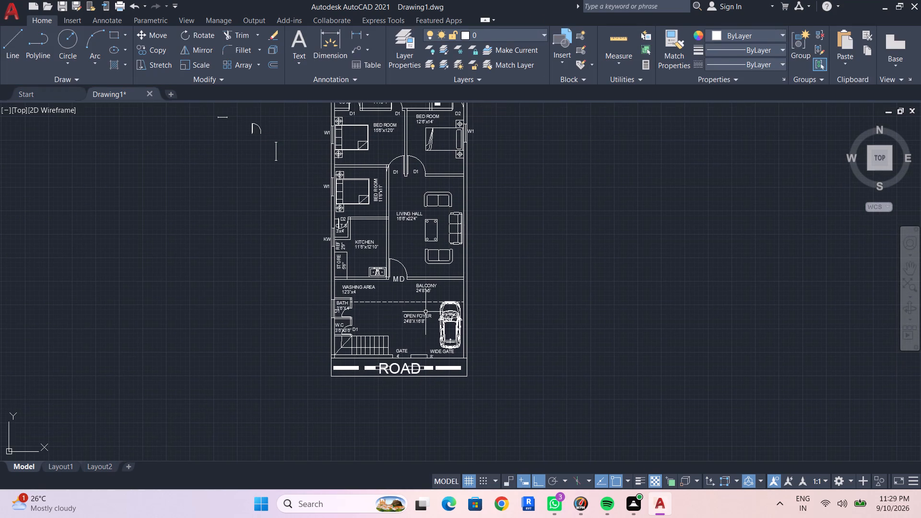
pyautogui.moveTo(375, 318); pyautogui.dragTo(365, 382, button='middle')
pyautogui.moveTo(140, 115); pyautogui.dragTo(282, 128)
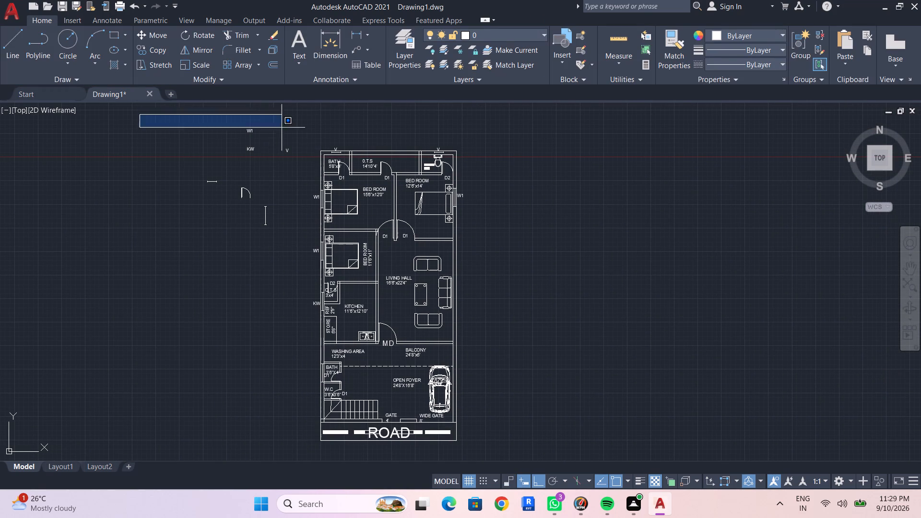
pyautogui.moveTo(282, 128); pyautogui.dragTo(195, 247)
pyautogui.press('Delete')
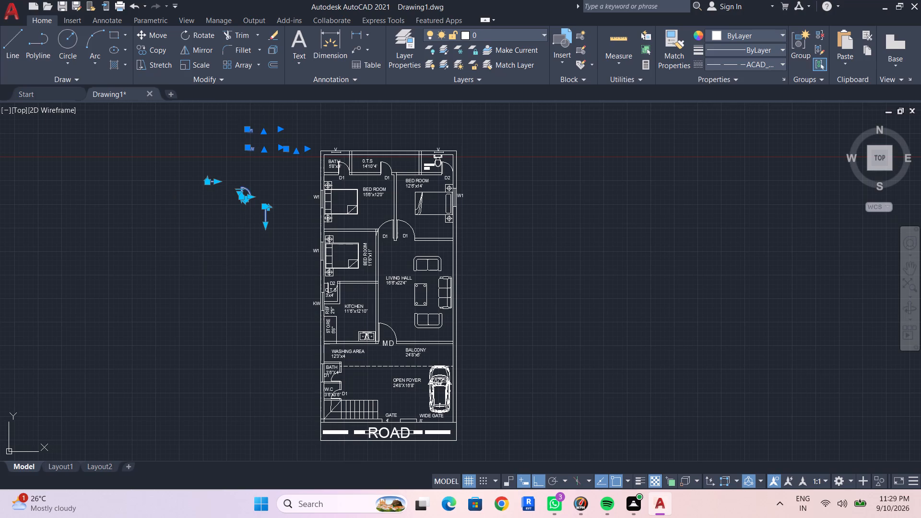
# Save the drawing as 3BHK AUTOCAD PLAN in the Downloads folder.
pyautogui.moveTo(418, 282); pyautogui.dragTo(368, 257, button='middle')
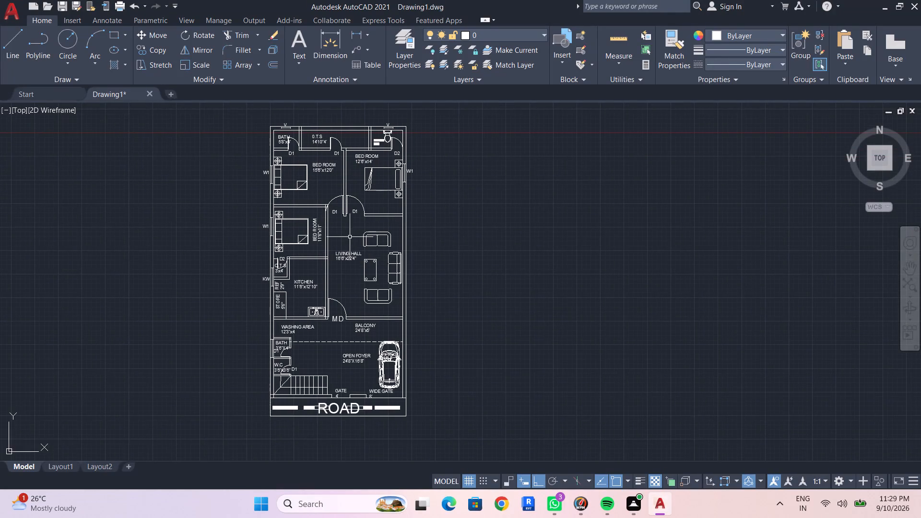
pyautogui.moveTo(366, 287); pyautogui.dragTo(366, 302, button='middle')
pyautogui.middleClick(366, 302)
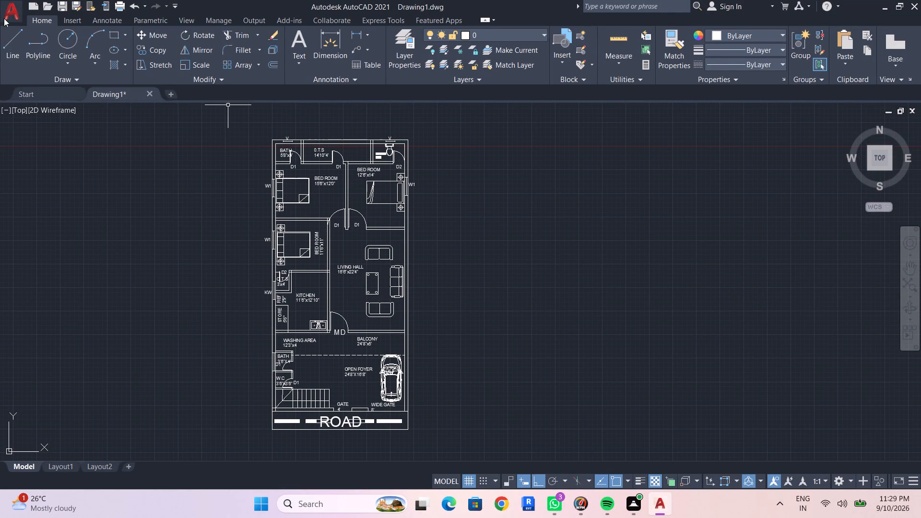
pyautogui.hotkey('ctrl', 's')
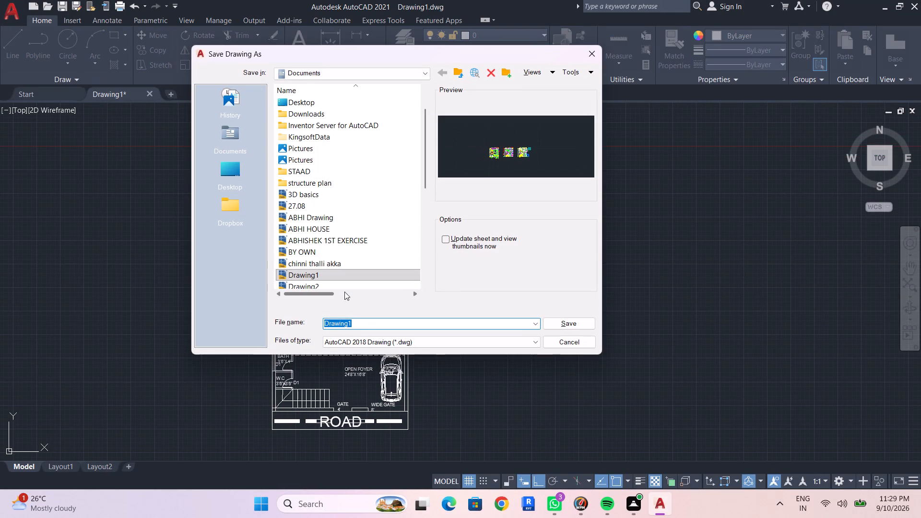
pyautogui.moveTo(367, 323); pyautogui.dragTo(295, 320)
pyautogui.write('3BHK')
pyautogui.press('space')
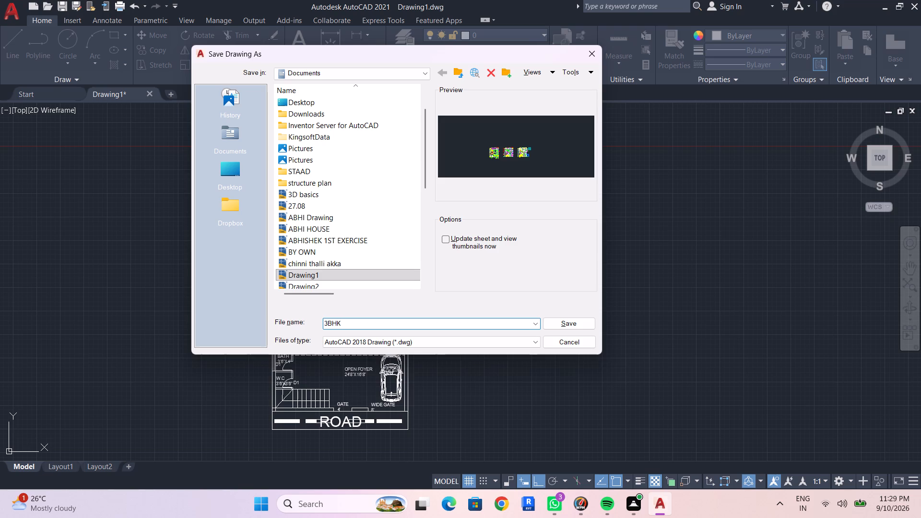
pyautogui.write('AUR')
pyautogui.press('BackSpace')
pyautogui.write('TO')
pyautogui.write('CAD PLAN')
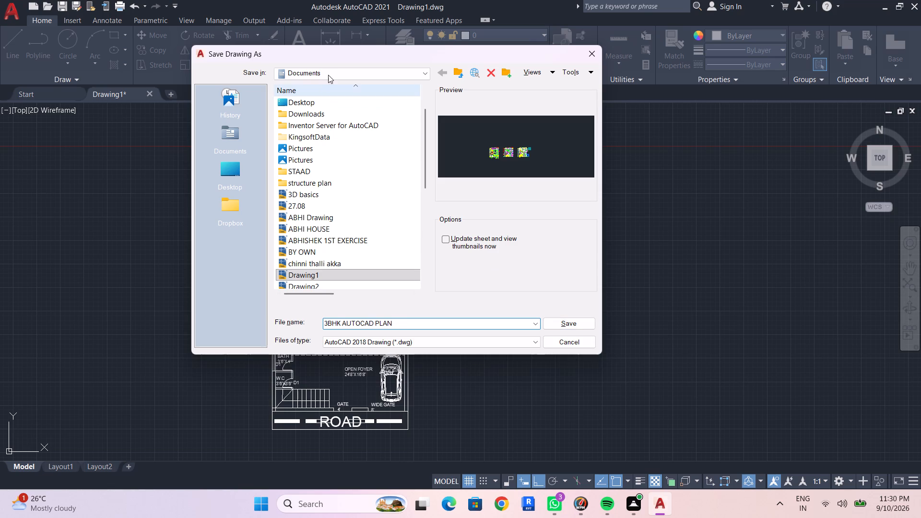
pyautogui.click(425, 77)
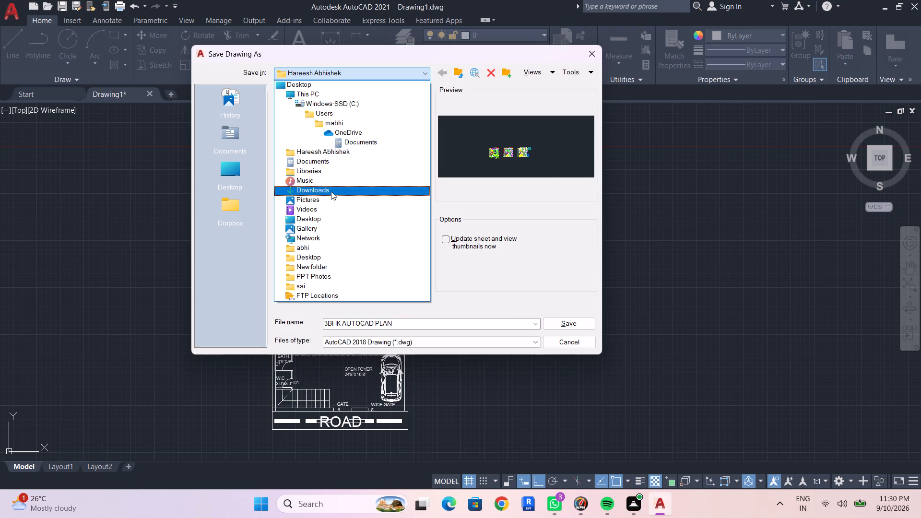
pyautogui.click(331, 191)
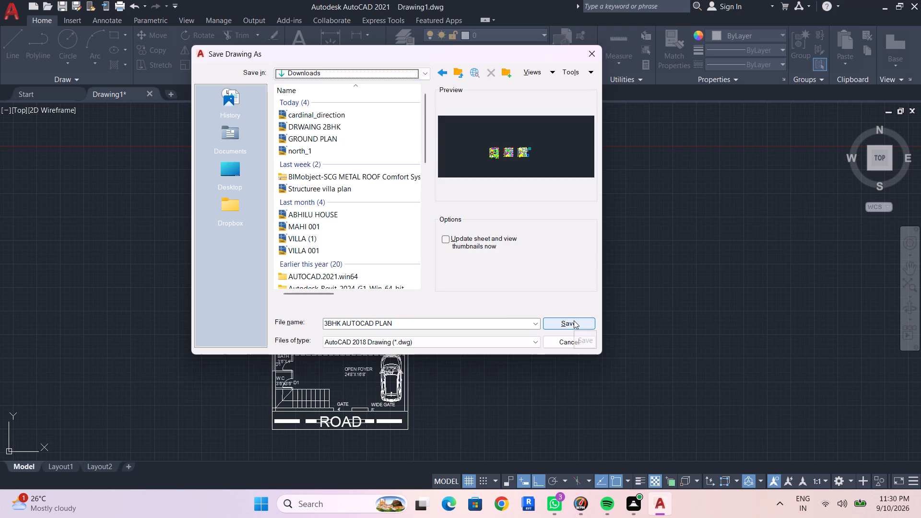
pyautogui.click(574, 320)
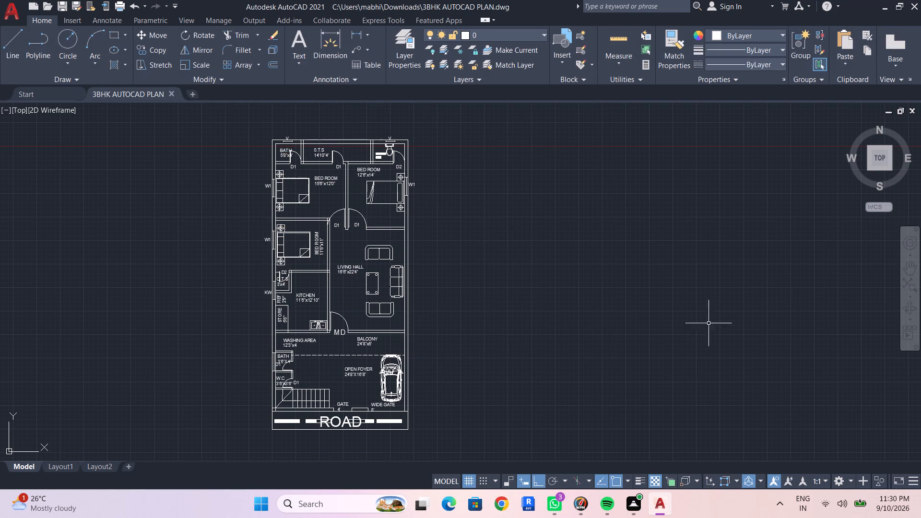
# Start a plot of the model with the DWG To PDF.pc3 plotter and centre the plot on the paper.
pyautogui.moveTo(429, 370); pyautogui.dragTo(433, 367, button='middle')
pyautogui.moveTo(301, 260); pyautogui.dragTo(304, 287, button='middle')
pyautogui.scroll(2, 302, 277)
pyautogui.scroll(-3, 319, 297)
pyautogui.scroll(2, 286, 220)
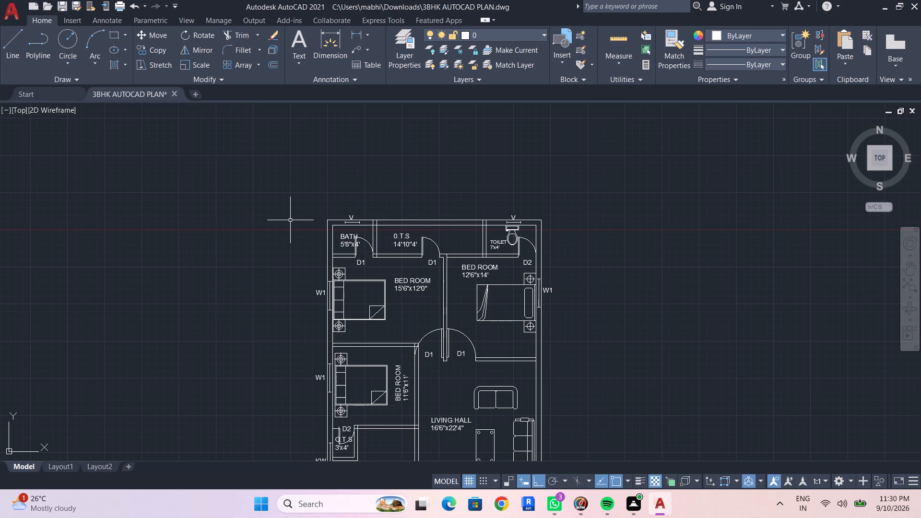
pyautogui.scroll(1, 291, 220)
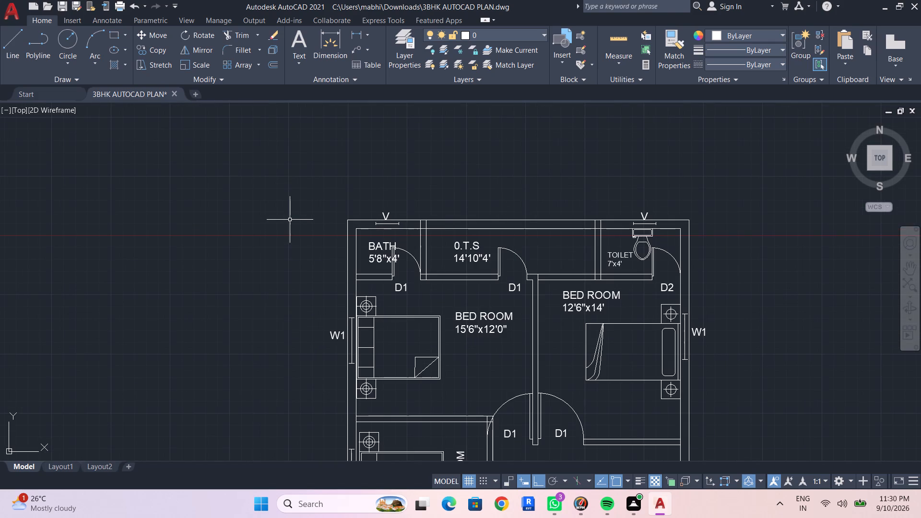
pyautogui.hotkey('ctrl', 'p')
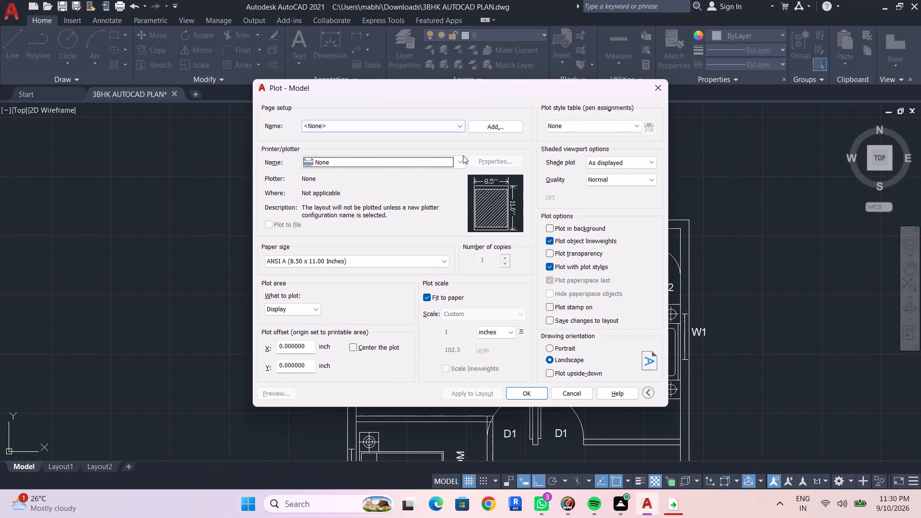
pyautogui.click(460, 163)
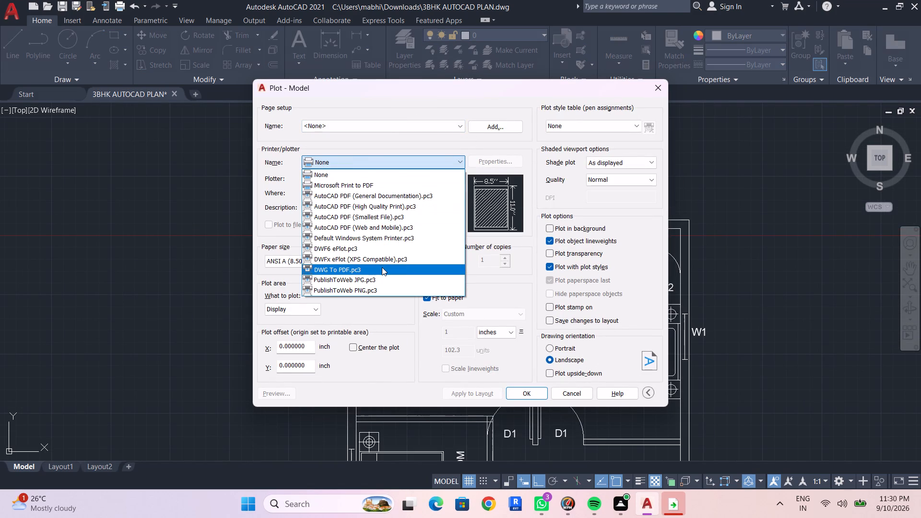
pyautogui.click(382, 267)
pyautogui.moveTo(393, 266); pyautogui.dragTo(367, 136, button='middle')
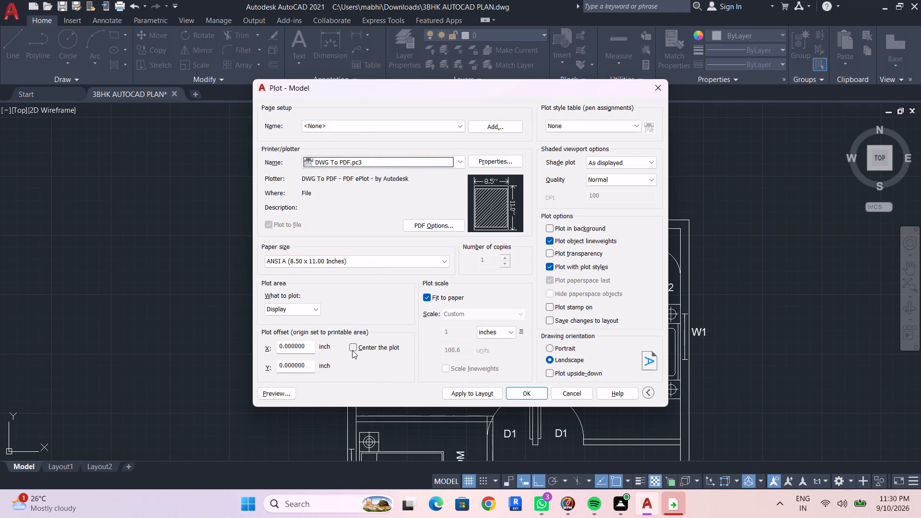
pyautogui.click(352, 350)
# Set the plot area to a window enclosing the whole floor plan, from the top outer wall down to below the road strip.
pyautogui.click(314, 309)
pyautogui.click(296, 342)
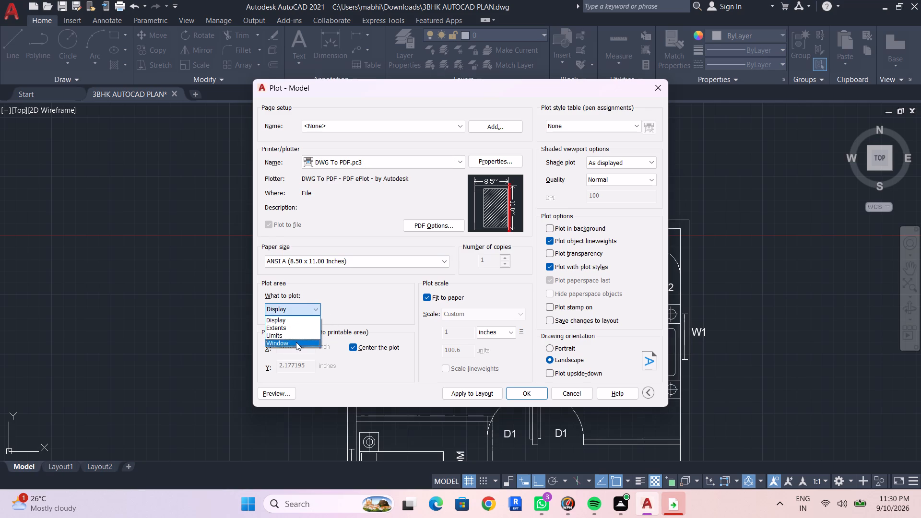
pyautogui.moveTo(349, 262); pyautogui.dragTo(335, 206, button='middle')
pyautogui.scroll(-1, 317, 164)
pyautogui.scroll(-2, 326, 213)
pyautogui.scroll(2, 317, 222)
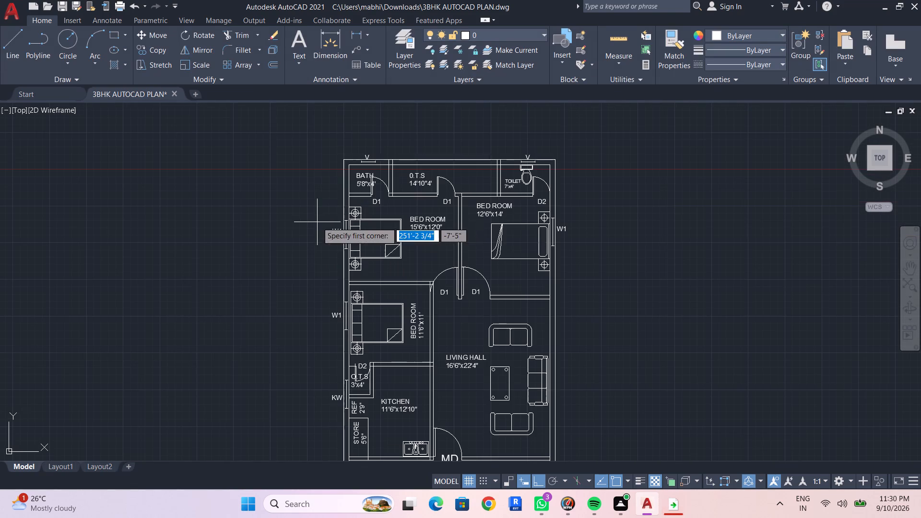
pyautogui.click(337, 152)
pyautogui.moveTo(566, 404); pyautogui.dragTo(496, 129, button='middle')
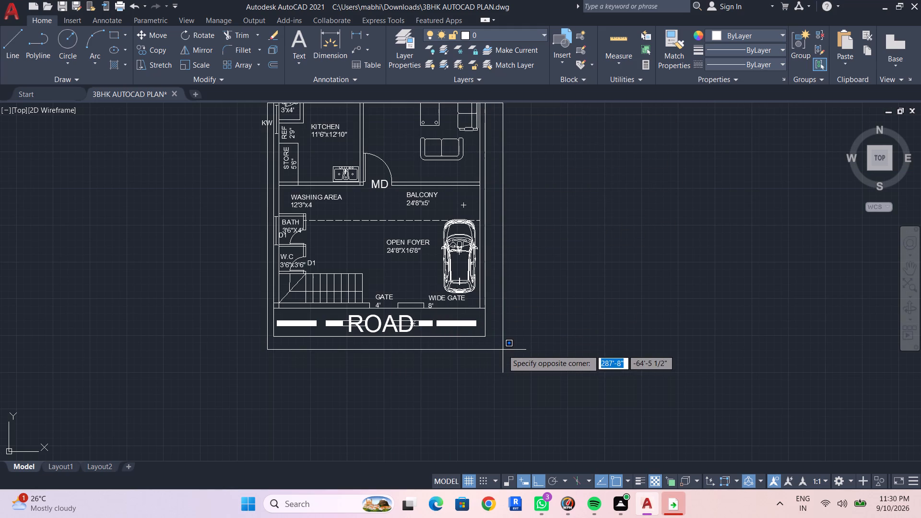
pyautogui.click(490, 343)
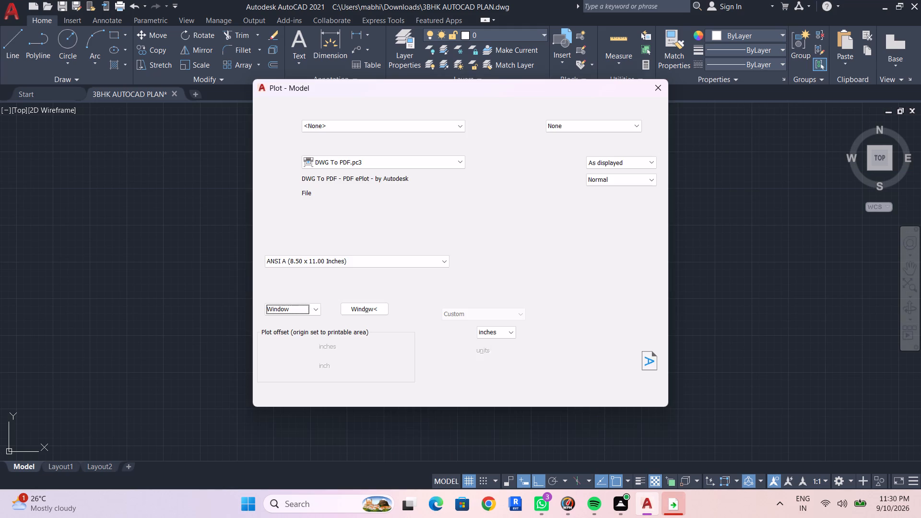
# Preview the plotted floor plan and return to the plot settings.
pyautogui.click(272, 397)
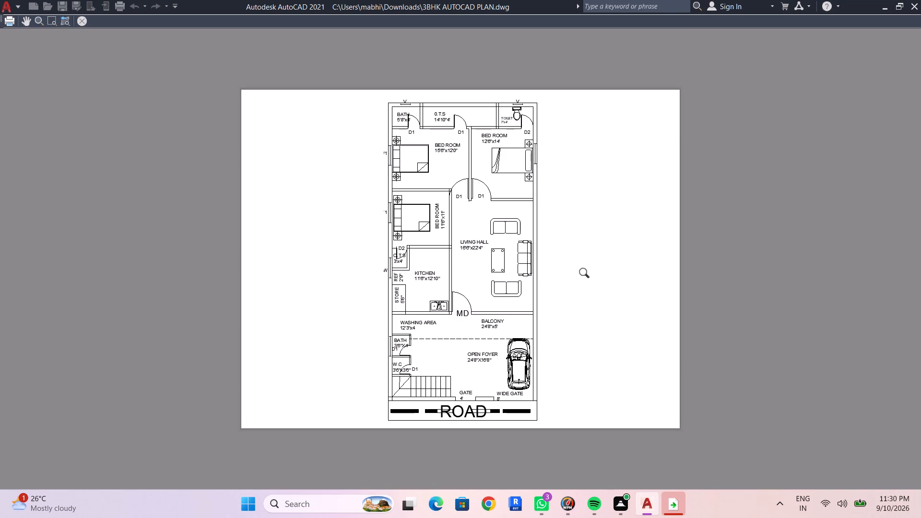
pyautogui.click(716, 233)
pyautogui.rightClick(723, 249)
pyautogui.click(740, 254)
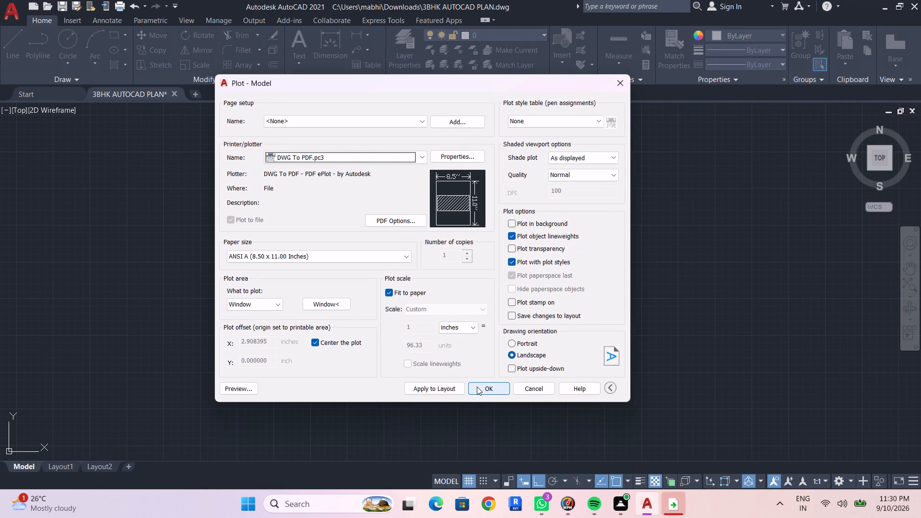
# Plot the floor plan to a PDF file named 3BHK FULL PLAN in the Downloads folder.
pyautogui.click(477, 387)
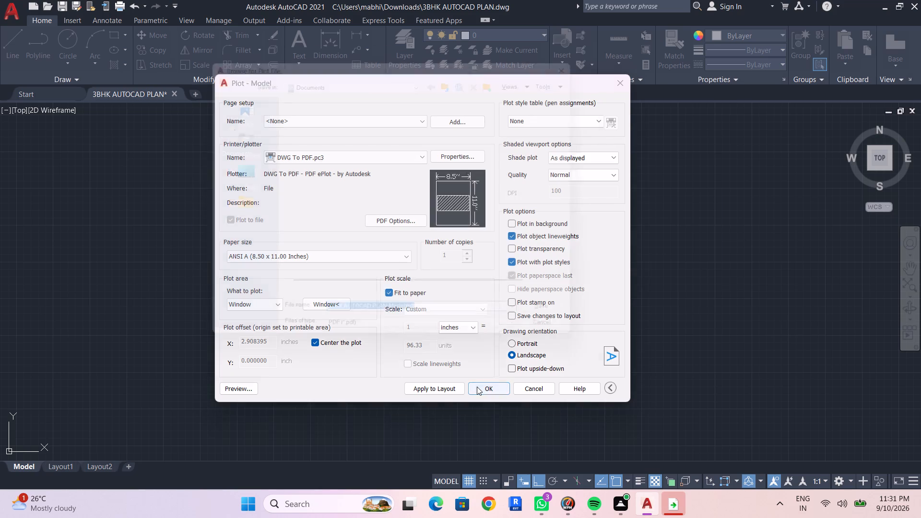
pyautogui.moveTo(449, 325); pyautogui.dragTo(260, 320)
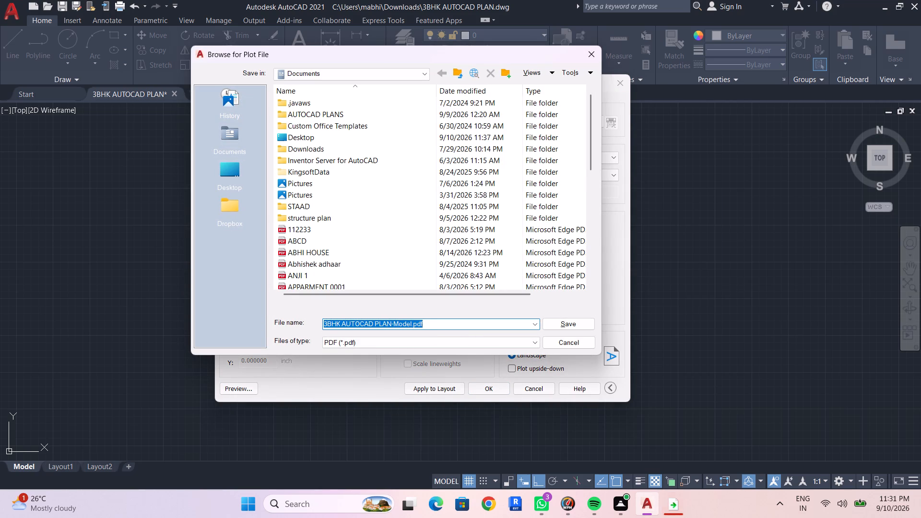
pyautogui.press('BackSpace')
pyautogui.press('BackSpace')
pyautogui.write('3BHK')
pyautogui.press('space')
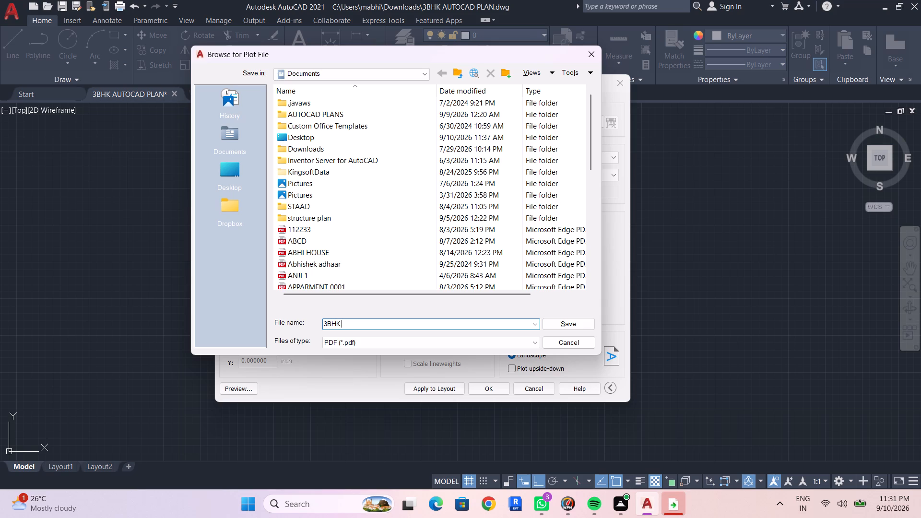
pyautogui.write('FULL')
pyautogui.press('space')
pyautogui.write('PLAN')
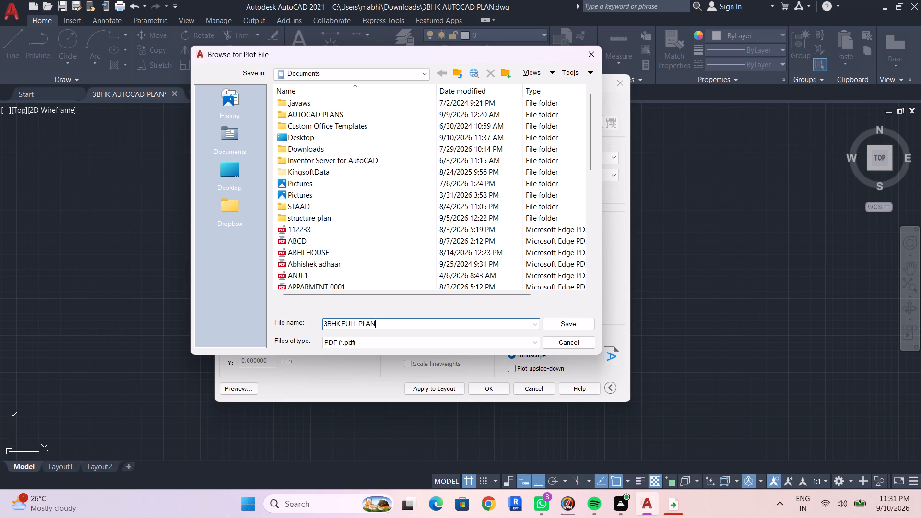
pyautogui.press('e')
pyautogui.press('BackSpace')
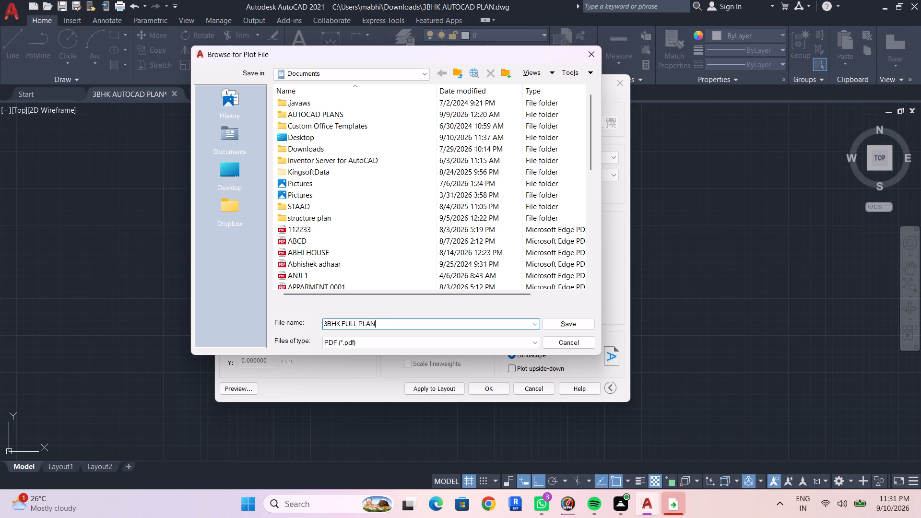
pyautogui.scroll(1, 436, 320)
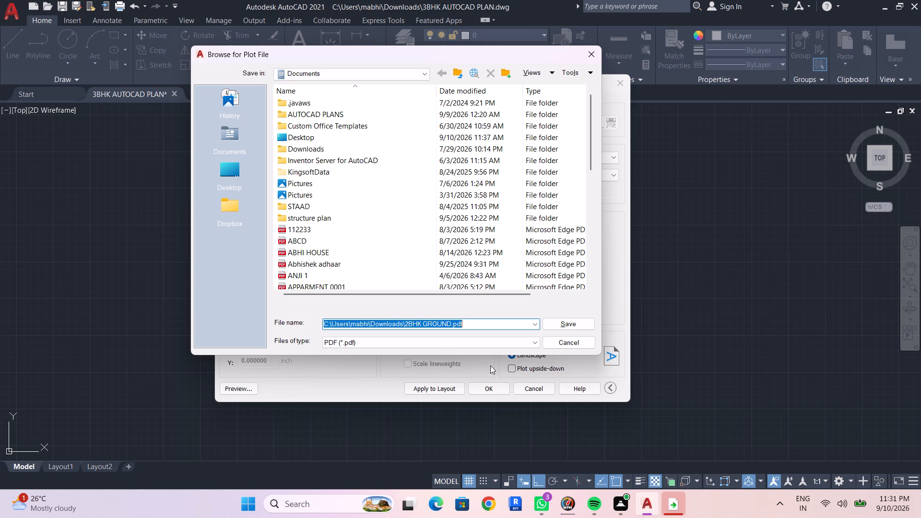
pyautogui.click(428, 74)
pyautogui.click(322, 190)
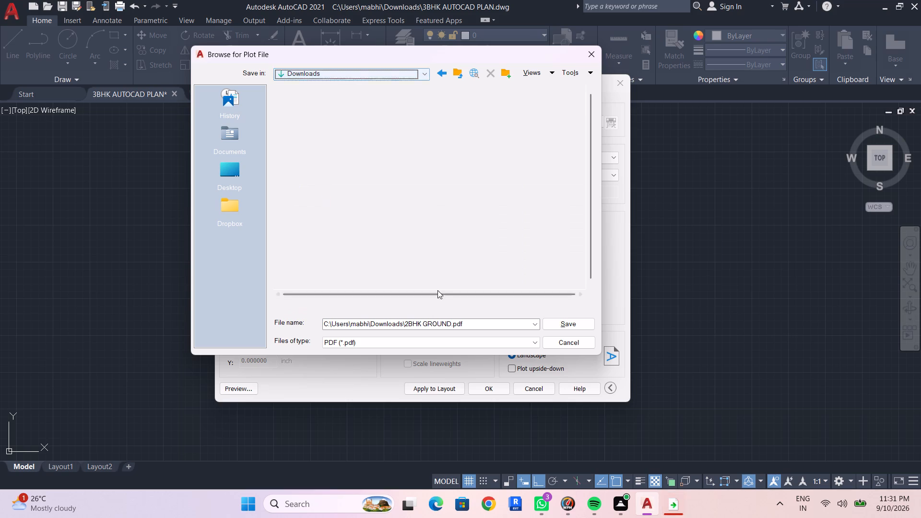
pyautogui.moveTo(473, 321); pyautogui.dragTo(319, 317)
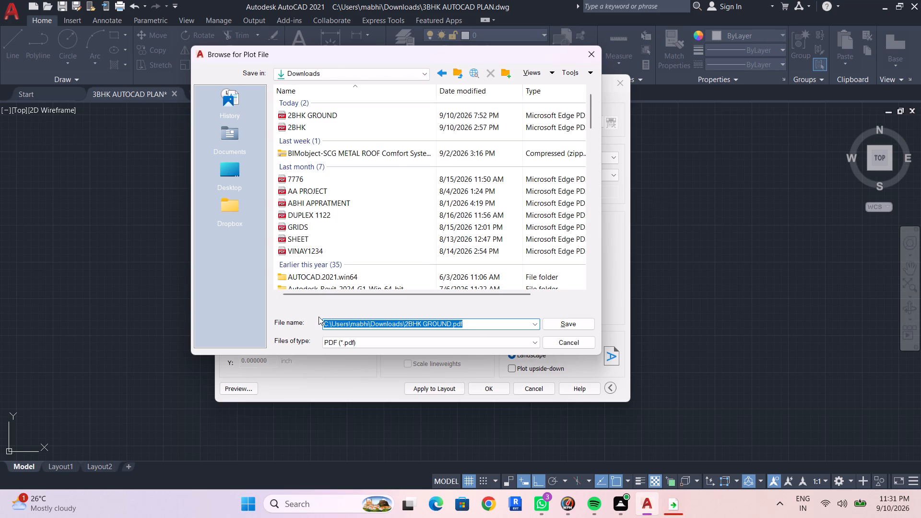
pyautogui.write('3BHK FULL')
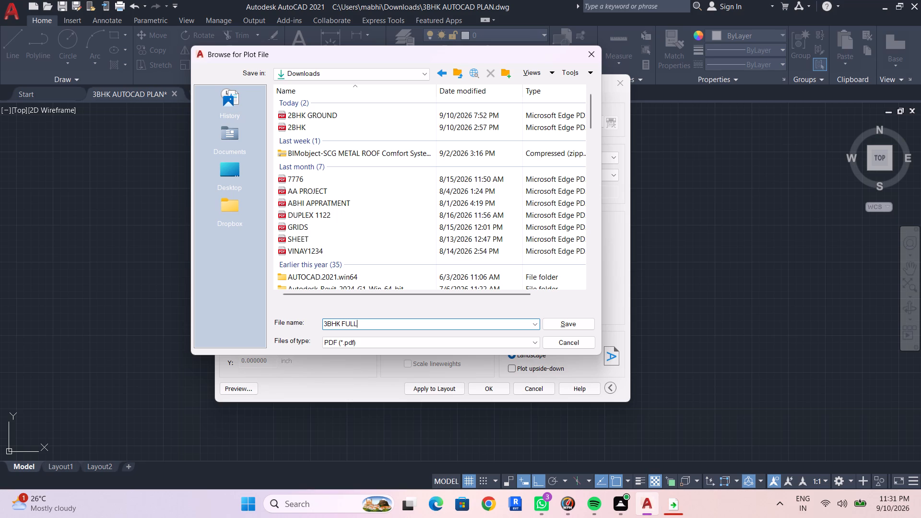
pyautogui.press('space')
pyautogui.write('PLAN')
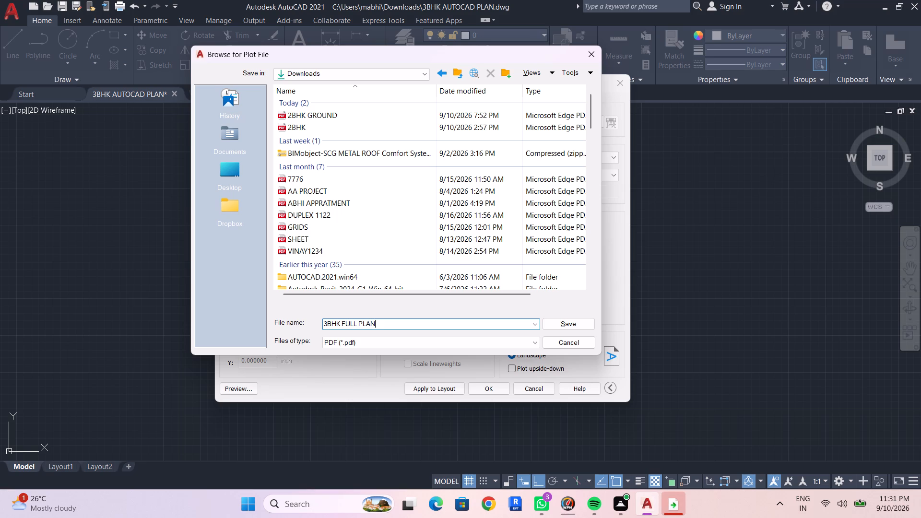
pyautogui.click(584, 322)
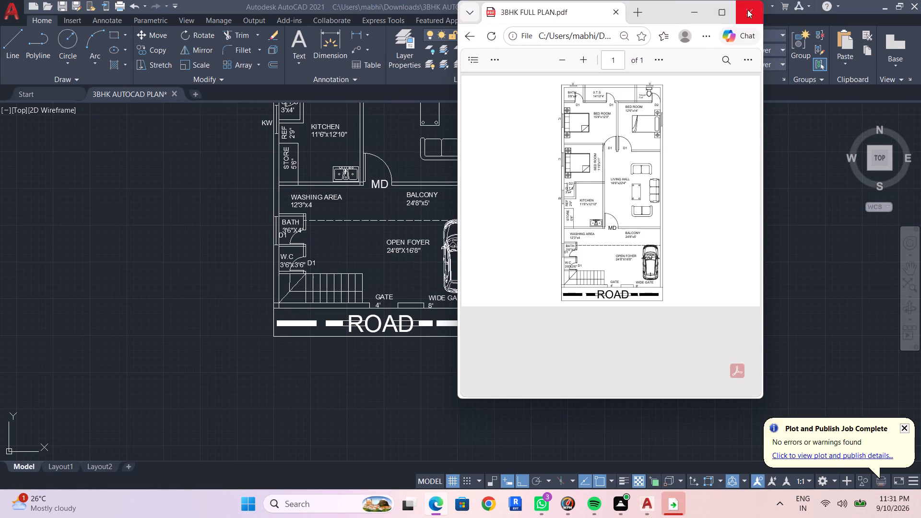
# Close the opened PDF and dismiss the plot completion notification.
pyautogui.click(747, 10)
pyautogui.click(901, 427)
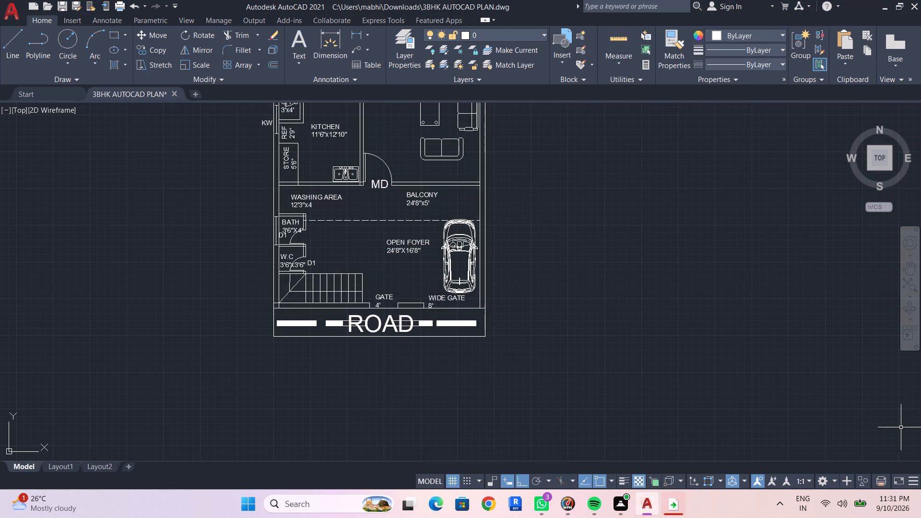
# Show the command line window below the full floor plan.
pyautogui.scroll(-1, 451, 372)
pyautogui.moveTo(453, 333); pyautogui.dragTo(457, 373, button='middle')
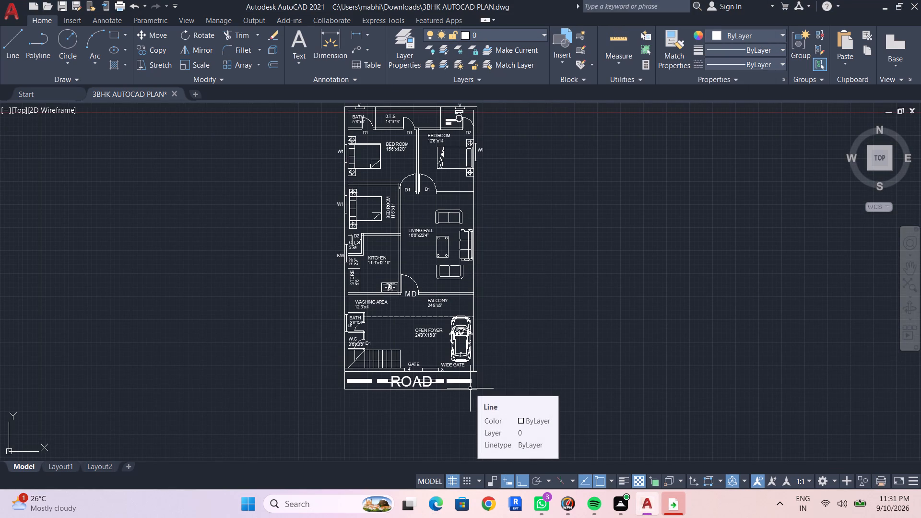
pyautogui.hotkey('ctrl', '9')
# Examine the earlier entries in the command history.
pyautogui.scroll(2, 241, 493)
pyautogui.scroll(5, 331, 426)
pyautogui.scroll(-1, 331, 426)
pyautogui.scroll(7, 331, 426)
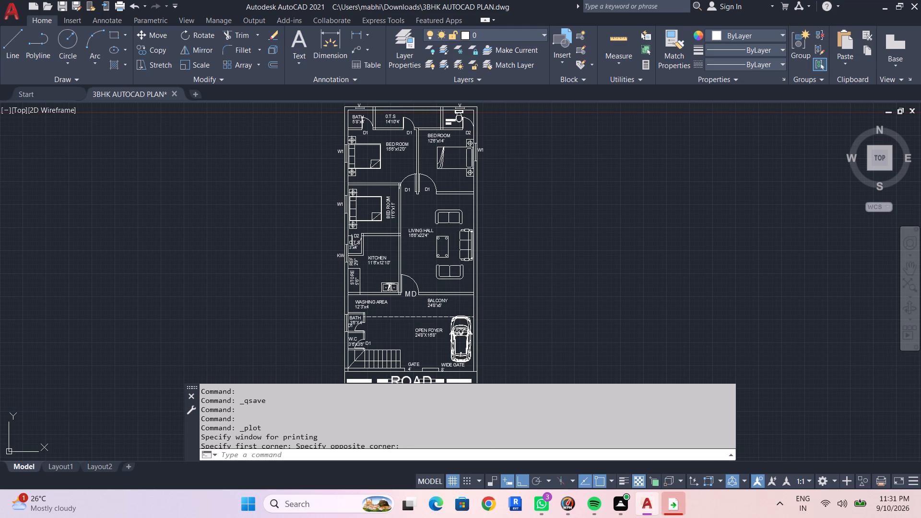
pyautogui.scroll(11, 331, 426)
pyautogui.scroll(-1, 331, 426)
pyautogui.scroll(6, 331, 426)
pyautogui.scroll(-2, 331, 426)
pyautogui.scroll(6, 331, 424)
pyautogui.scroll(-2, 331, 424)
pyautogui.scroll(3, 331, 424)
pyautogui.scroll(-1, 331, 424)
pyautogui.scroll(6, 331, 424)
pyautogui.scroll(-1, 331, 424)
pyautogui.scroll(7, 331, 424)
pyautogui.scroll(-1, 331, 424)
pyautogui.scroll(2, 331, 424)
pyautogui.scroll(-2, 331, 424)
pyautogui.scroll(7, 331, 424)
pyautogui.scroll(-1, 330, 422)
pyautogui.scroll(4, 330, 422)
pyautogui.scroll(-1, 330, 421)
pyautogui.scroll(2, 330, 420)
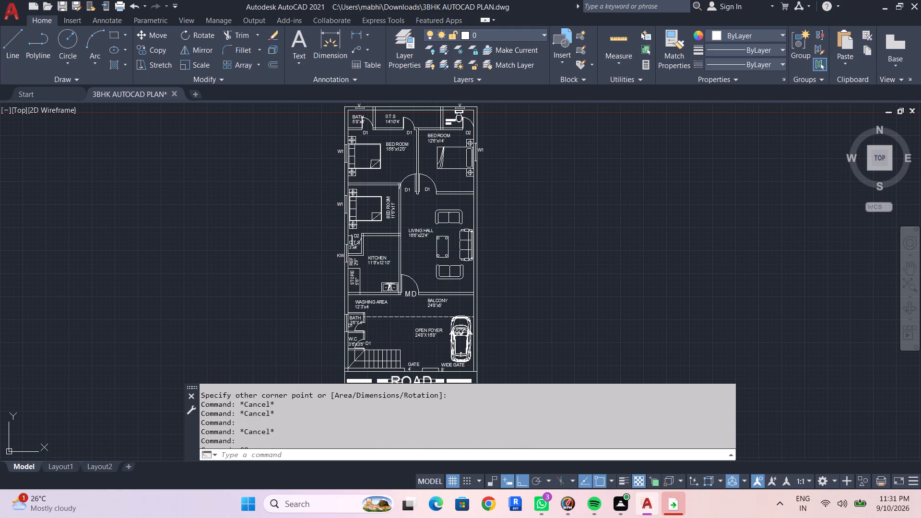
# Examine the command history through the earlier copy, scale and trim entries.
pyautogui.scroll(2, 330, 420)
pyautogui.scroll(-2, 330, 420)
pyautogui.scroll(2, 330, 420)
pyautogui.scroll(-1, 330, 420)
pyautogui.scroll(11, 330, 420)
pyautogui.scroll(-1, 328, 412)
pyautogui.scroll(13, 328, 412)
pyautogui.scroll(-1, 327, 408)
pyautogui.scroll(16, 327, 408)
pyautogui.scroll(-1, 344, 390)
pyautogui.scroll(1, 344, 390)
pyautogui.scroll(-1, 344, 390)
pyautogui.scroll(8, 344, 390)
pyautogui.scroll(-1, 345, 388)
pyautogui.scroll(13, 345, 388)
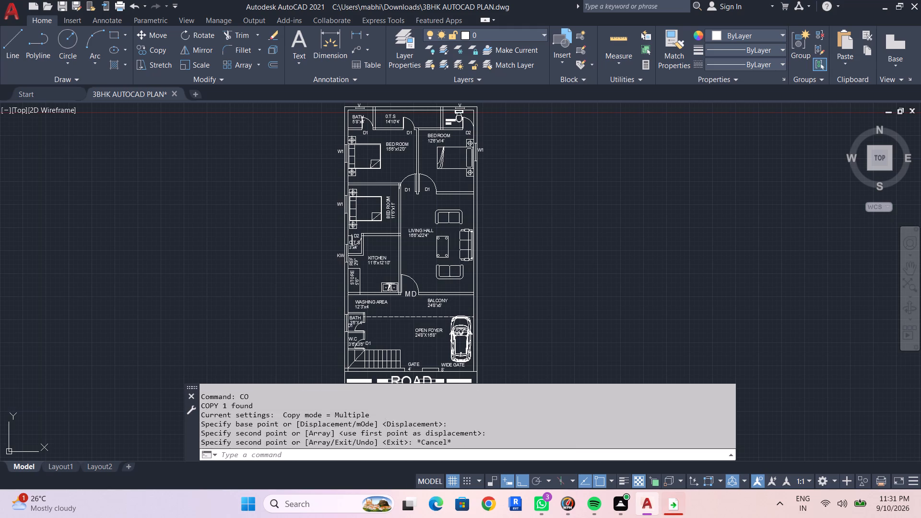
pyautogui.scroll(8, 353, 387)
pyautogui.scroll(-1, 357, 366)
pyautogui.scroll(12, 360, 366)
pyautogui.scroll(-7, 369, 395)
pyautogui.scroll(9, 404, 431)
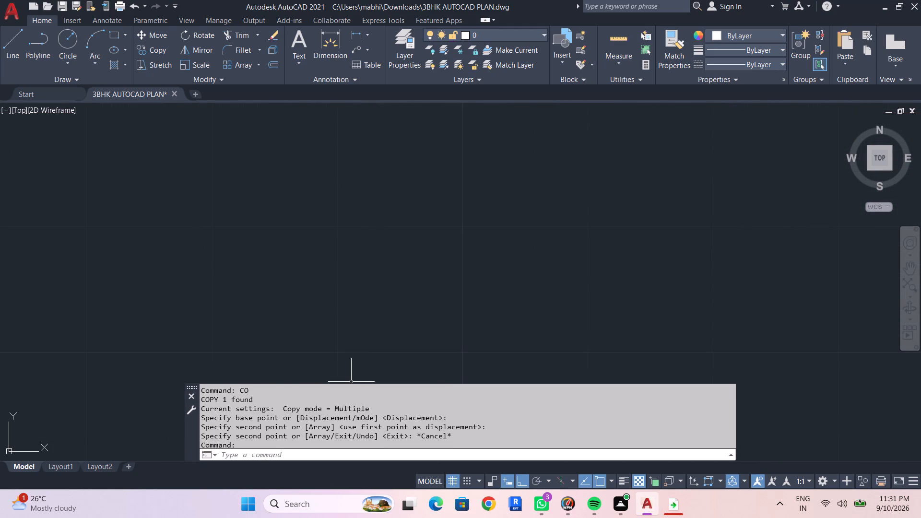
pyautogui.scroll(17, 405, 429)
pyautogui.scroll(-1, 405, 429)
pyautogui.scroll(4, 405, 429)
pyautogui.scroll(-1, 405, 429)
pyautogui.scroll(19, 406, 429)
pyautogui.scroll(-1, 406, 426)
pyautogui.scroll(9, 406, 424)
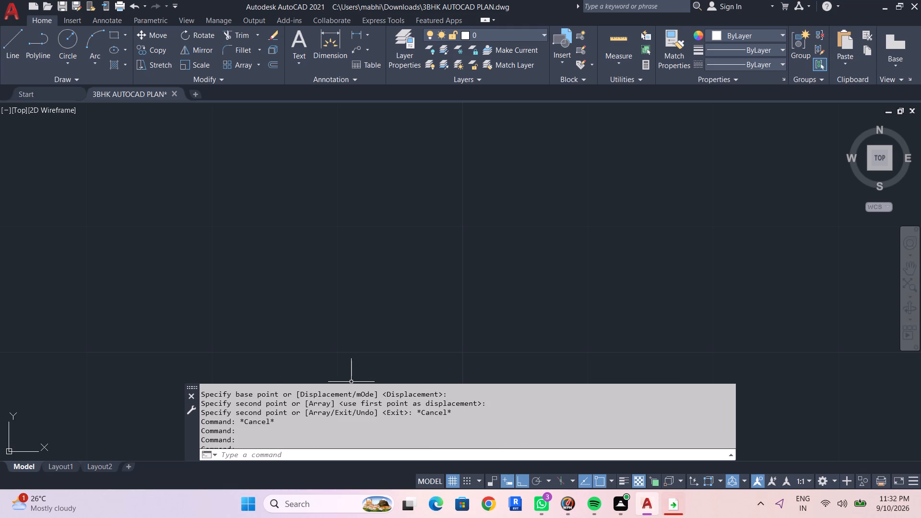
pyautogui.scroll(11, 414, 424)
pyautogui.scroll(-1, 414, 424)
pyautogui.scroll(20, 414, 424)
pyautogui.scroll(10, 414, 424)
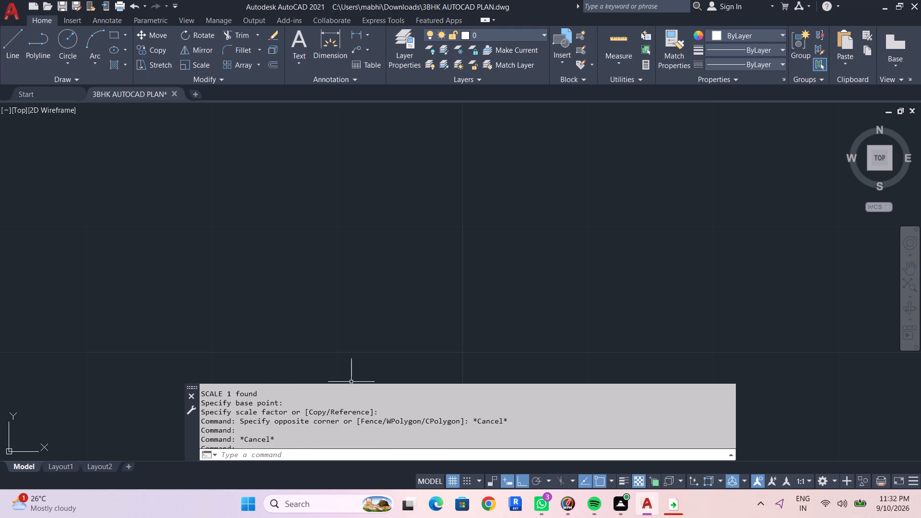
pyautogui.scroll(10, 414, 424)
pyautogui.scroll(-1, 414, 424)
pyautogui.scroll(17, 415, 424)
pyautogui.scroll(-1, 415, 423)
pyautogui.scroll(15, 415, 423)
pyautogui.scroll(-1, 413, 417)
pyautogui.scroll(16, 413, 417)
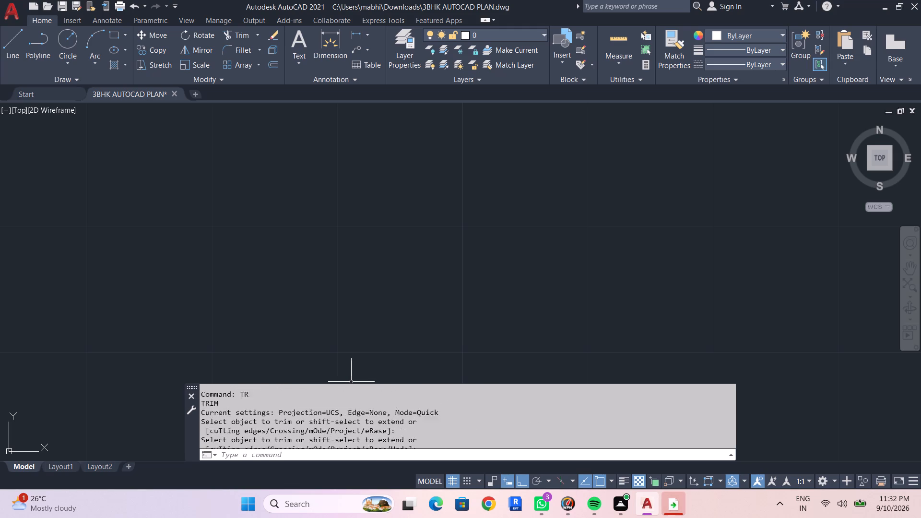
pyautogui.scroll(19, 412, 416)
pyautogui.scroll(-1, 410, 411)
pyautogui.scroll(18, 410, 411)
pyautogui.scroll(10, 407, 407)
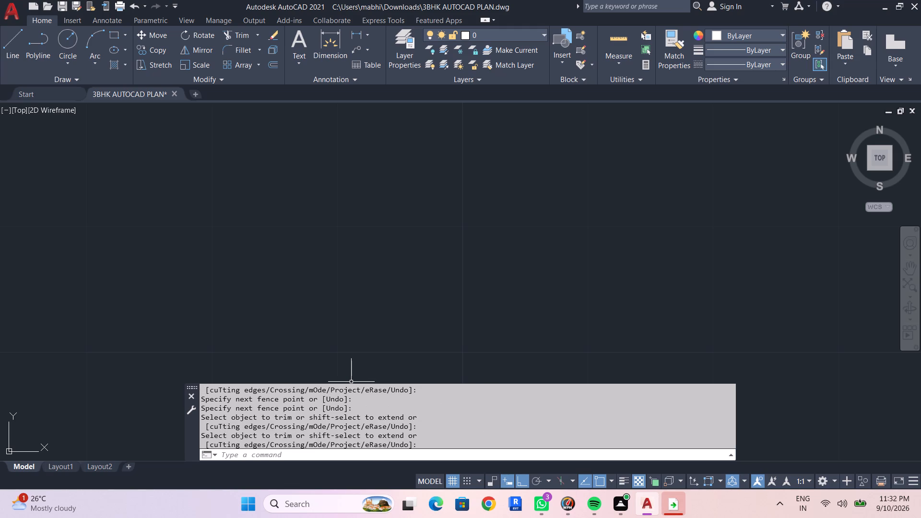
pyautogui.scroll(-3, 314, 414)
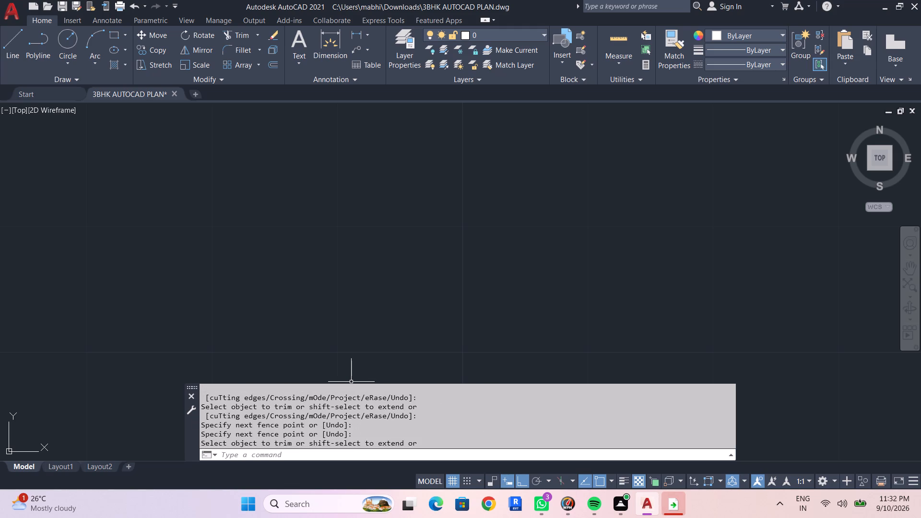
pyautogui.scroll(-1, 325, 430)
pyautogui.scroll(13, 334, 430)
pyautogui.scroll(-10, 359, 424)
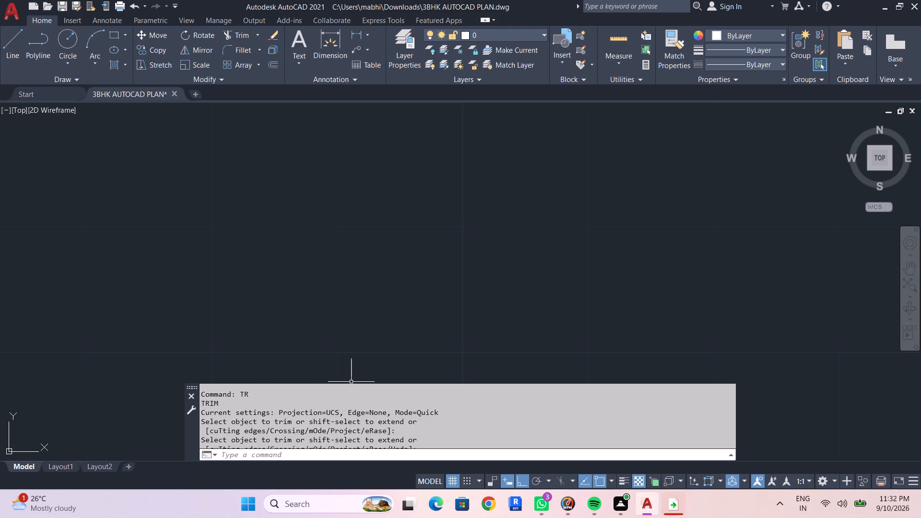
pyautogui.scroll(-7, 366, 433)
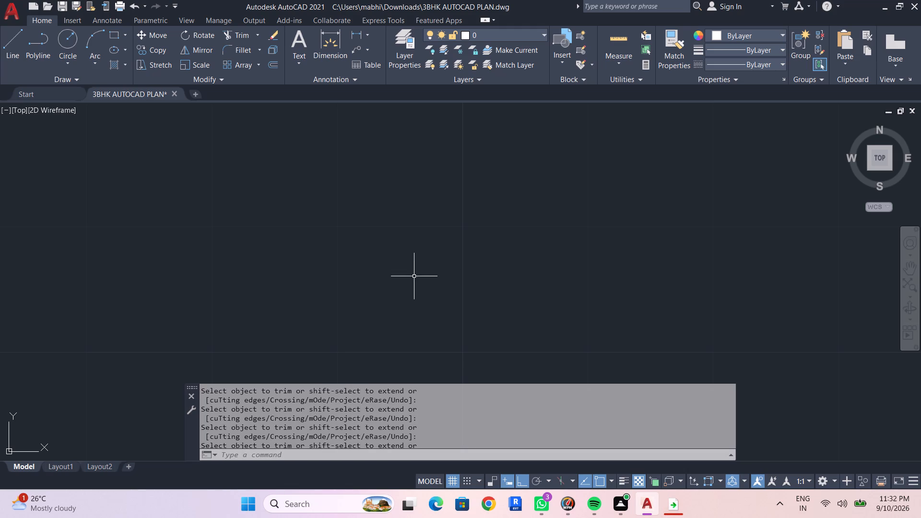
pyautogui.press('Escape')
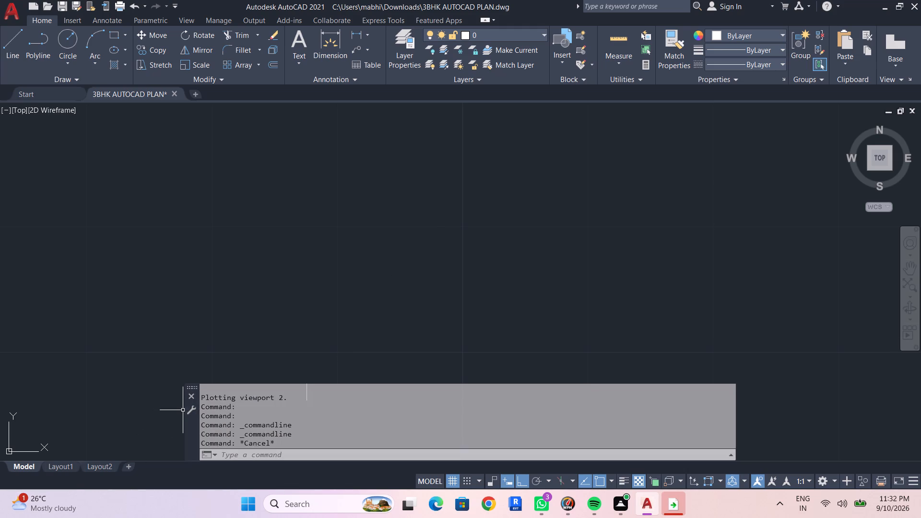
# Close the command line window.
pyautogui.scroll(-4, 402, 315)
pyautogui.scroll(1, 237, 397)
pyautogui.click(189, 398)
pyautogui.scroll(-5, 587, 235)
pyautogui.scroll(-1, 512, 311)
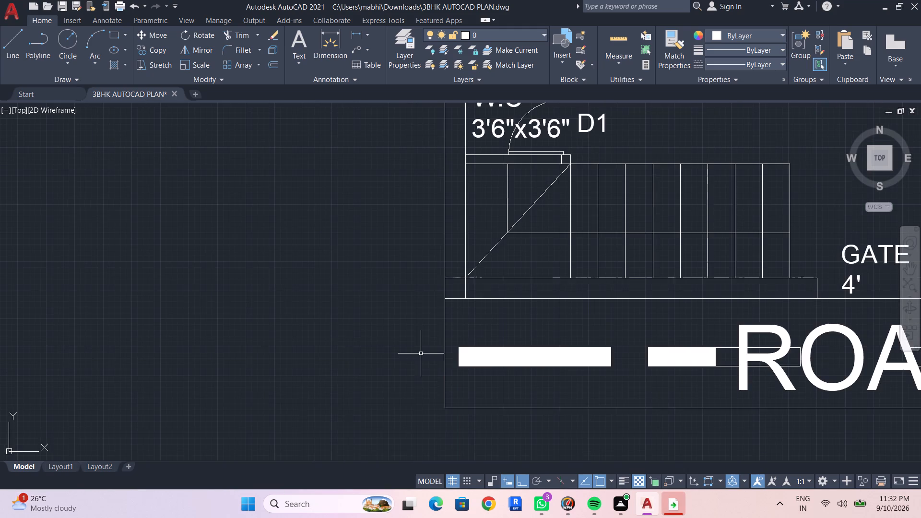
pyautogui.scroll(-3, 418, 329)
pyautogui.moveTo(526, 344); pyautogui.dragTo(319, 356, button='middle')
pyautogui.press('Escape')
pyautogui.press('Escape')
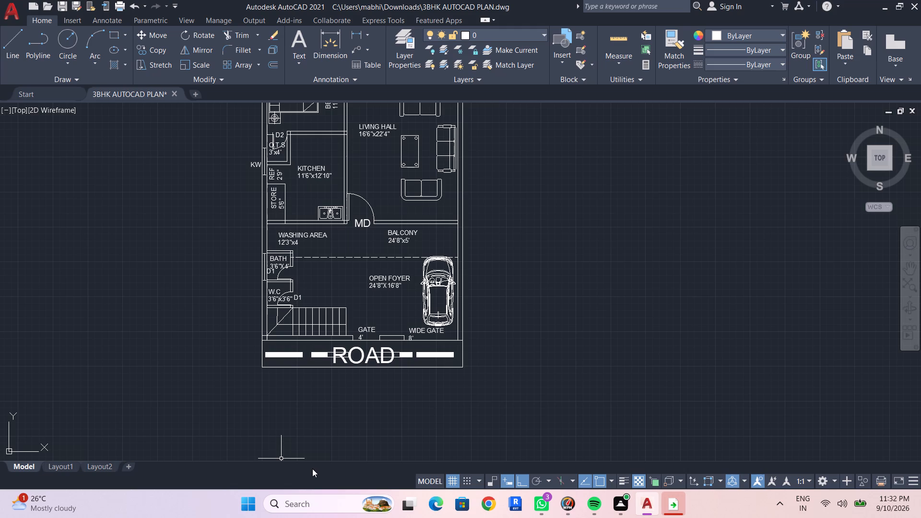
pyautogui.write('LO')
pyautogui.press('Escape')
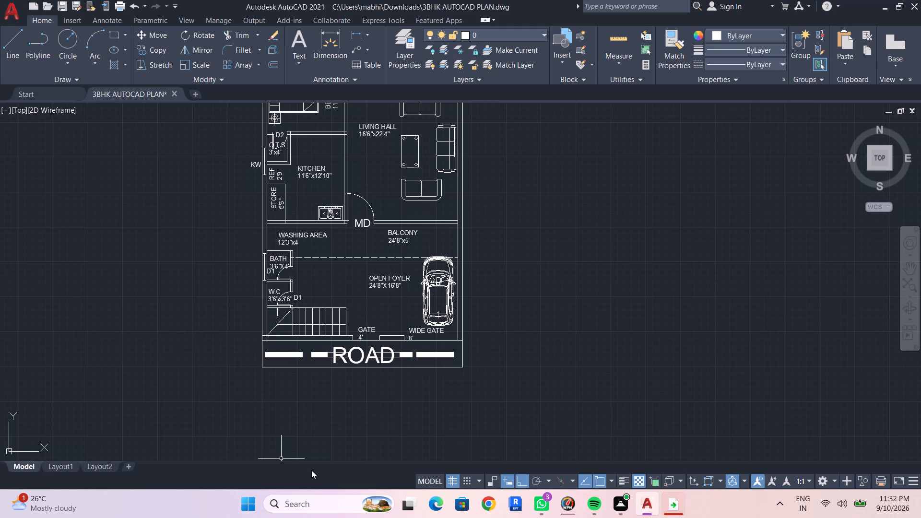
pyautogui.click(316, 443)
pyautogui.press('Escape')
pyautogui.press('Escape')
# Query the drawing's log file name with the LOGFILENAME system variable.
pyautogui.write('LO')
pyautogui.press('g')
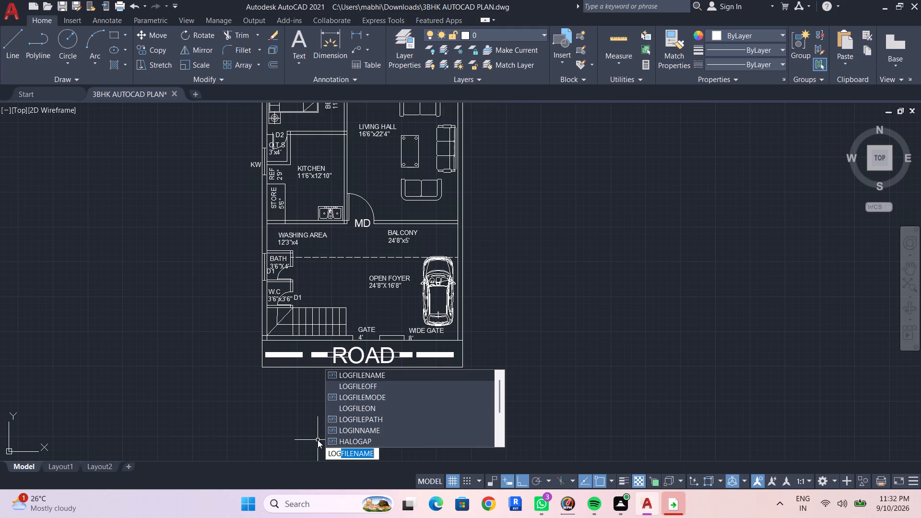
pyautogui.scroll(1, 316, 438)
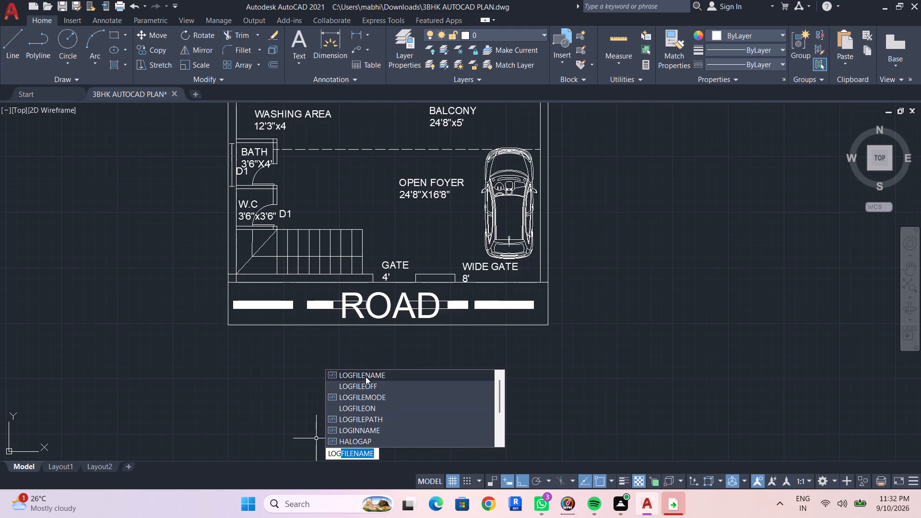
pyautogui.click(366, 376)
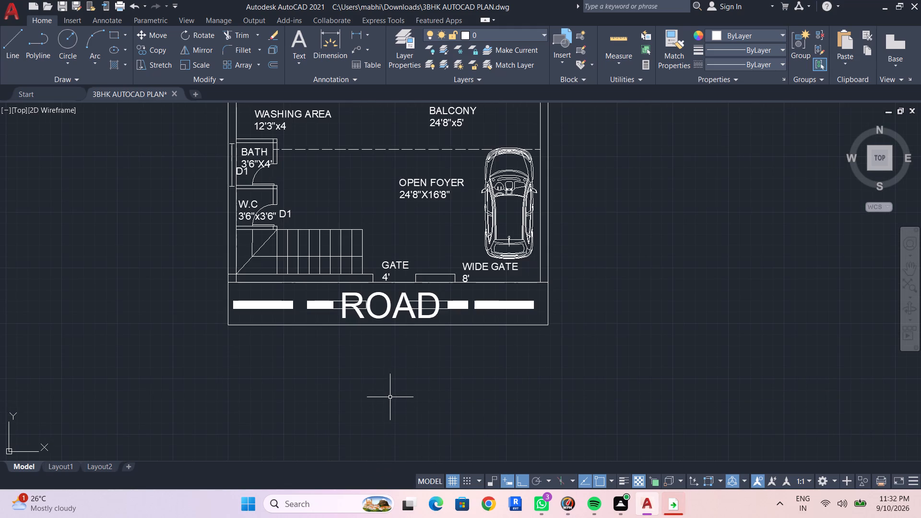
pyautogui.press('Escape')
pyautogui.press('Escape')
pyautogui.press('Escape')
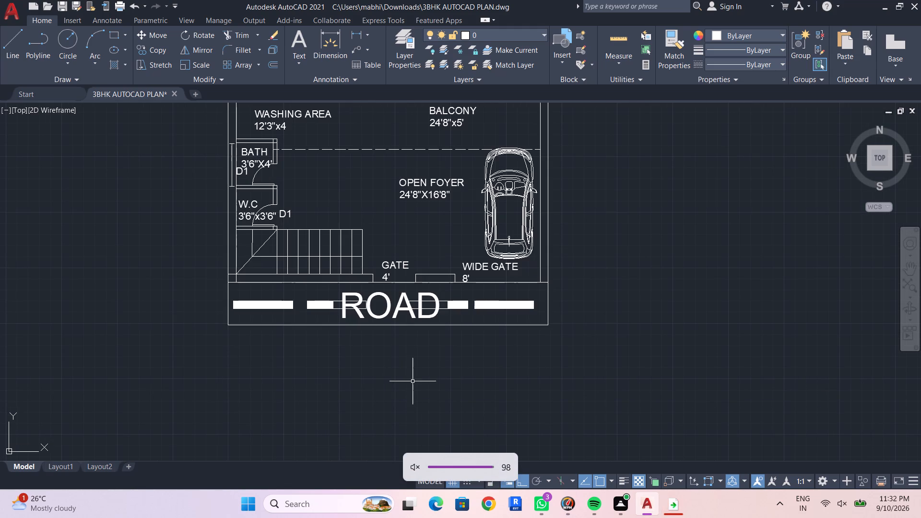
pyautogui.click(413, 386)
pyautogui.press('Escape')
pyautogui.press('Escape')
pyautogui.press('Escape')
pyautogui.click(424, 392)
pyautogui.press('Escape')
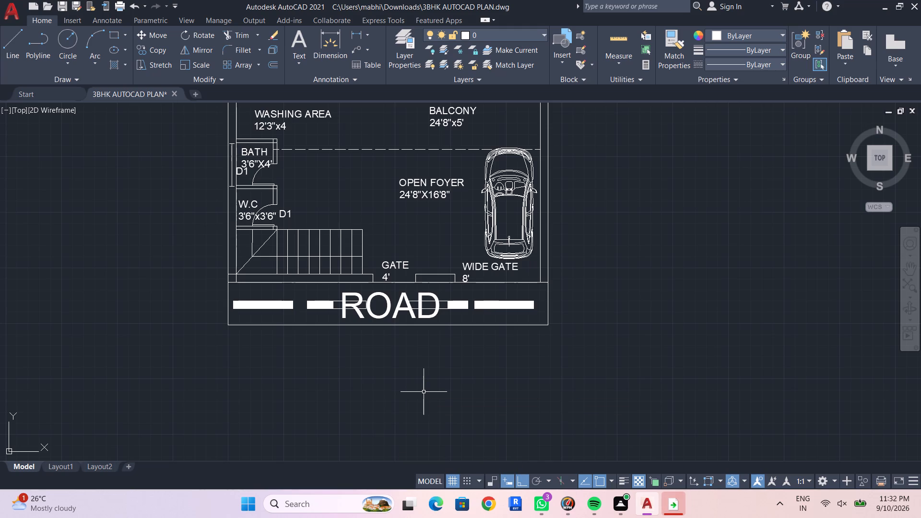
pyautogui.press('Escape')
# Query the LOGFILENAME system variable again and show the command line window to read the log file path.
pyautogui.press('l')
pyautogui.write('OG')
pyautogui.click(457, 418)
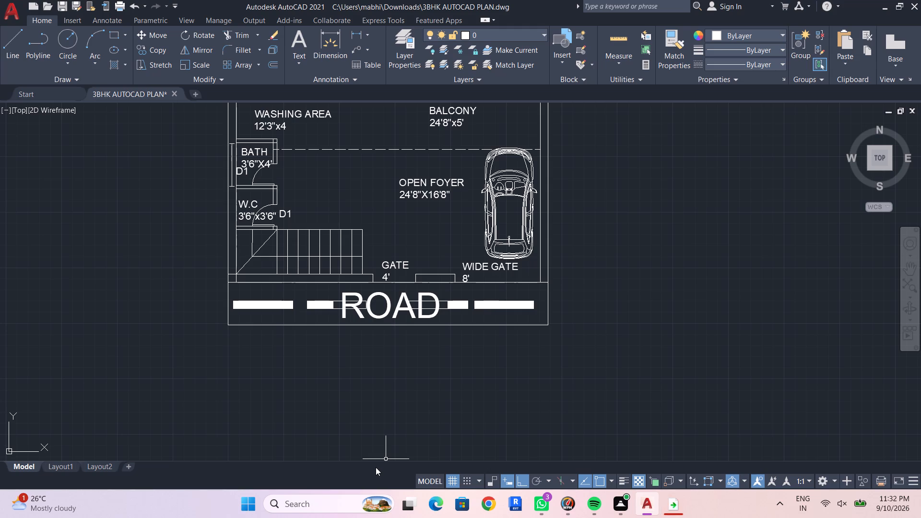
pyautogui.hotkey('ctrl', '9')
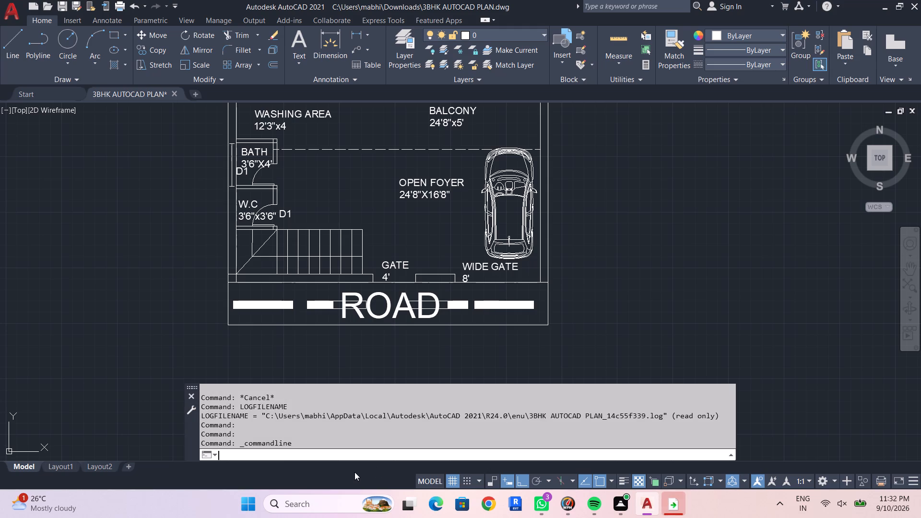